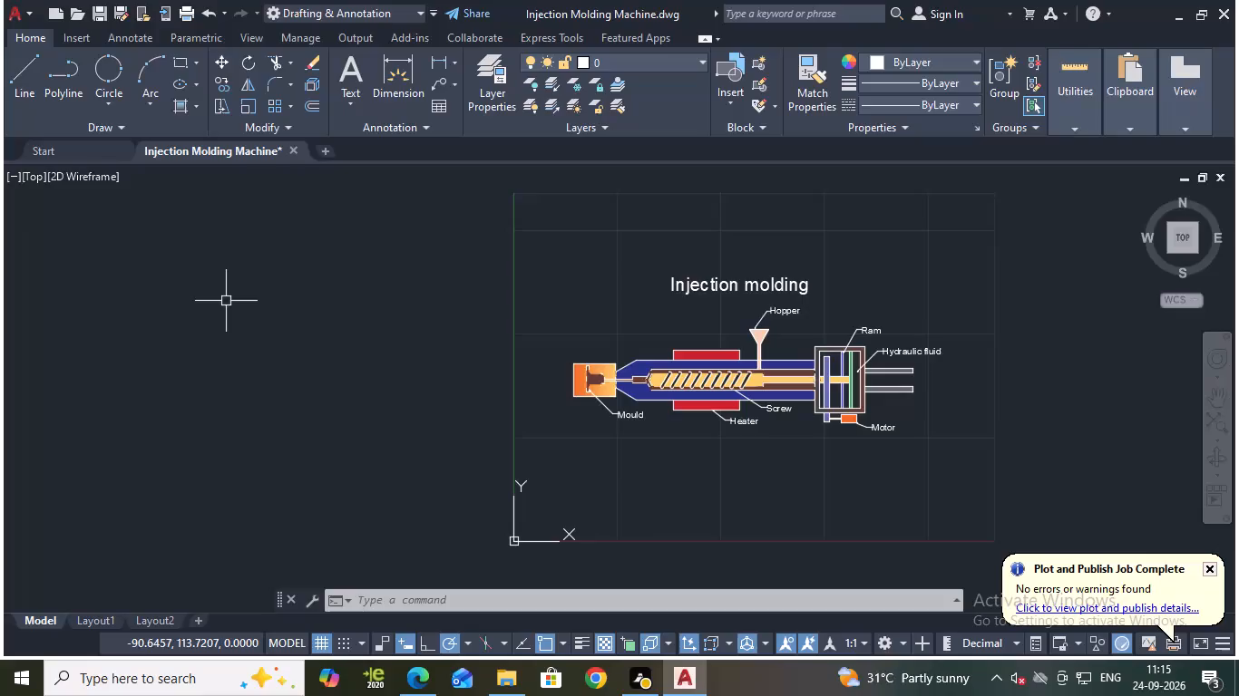
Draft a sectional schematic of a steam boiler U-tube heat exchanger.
Create a new blank drawing.
left_click(326, 150)
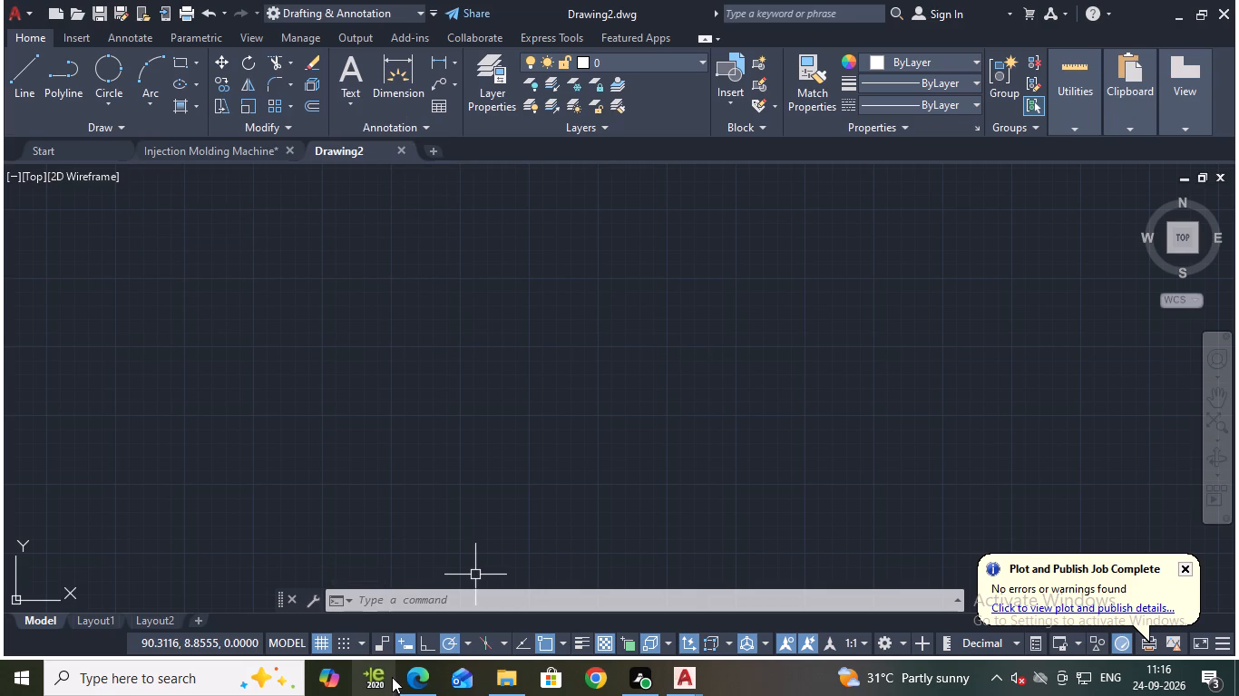
Turn on log file recording with the LOGFILEON command.
left_click(674, 604)
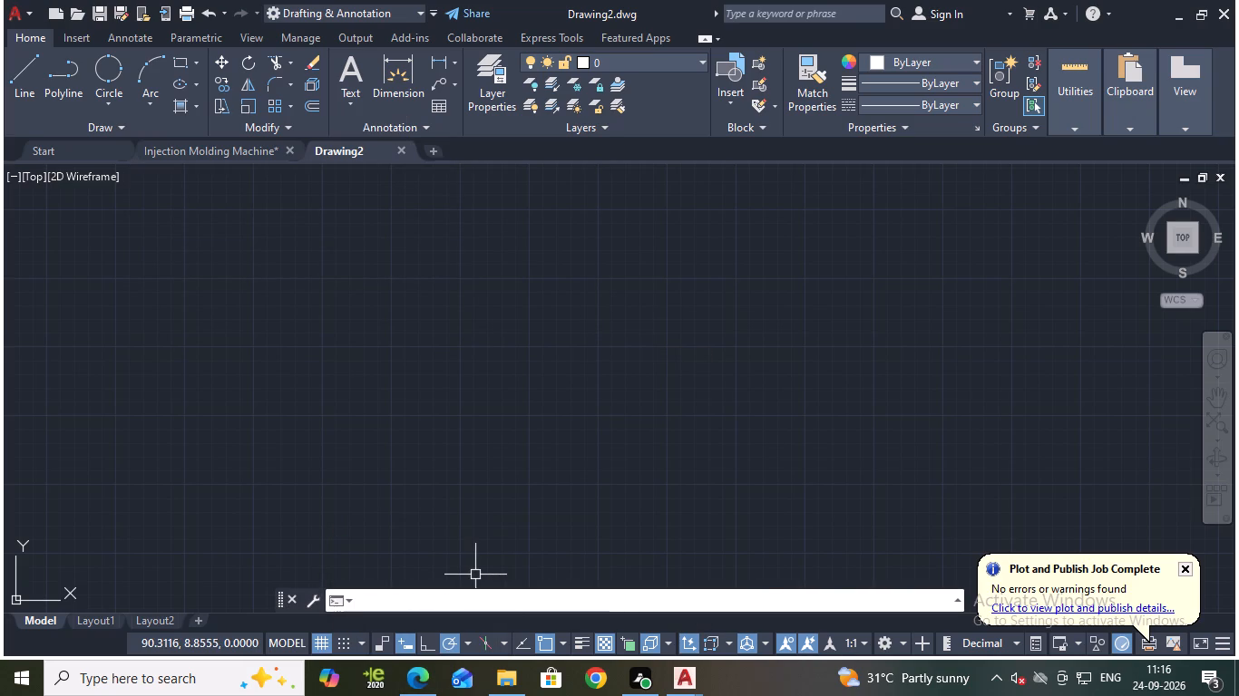
type("log")
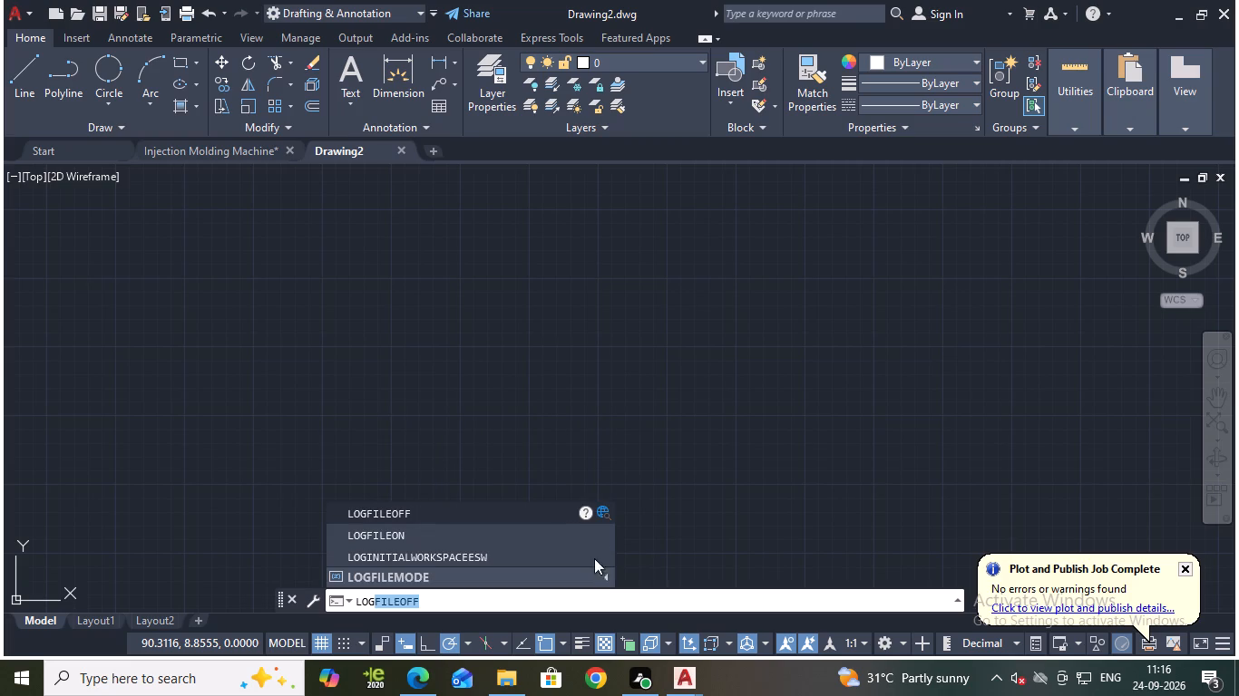
left_click(417, 536)
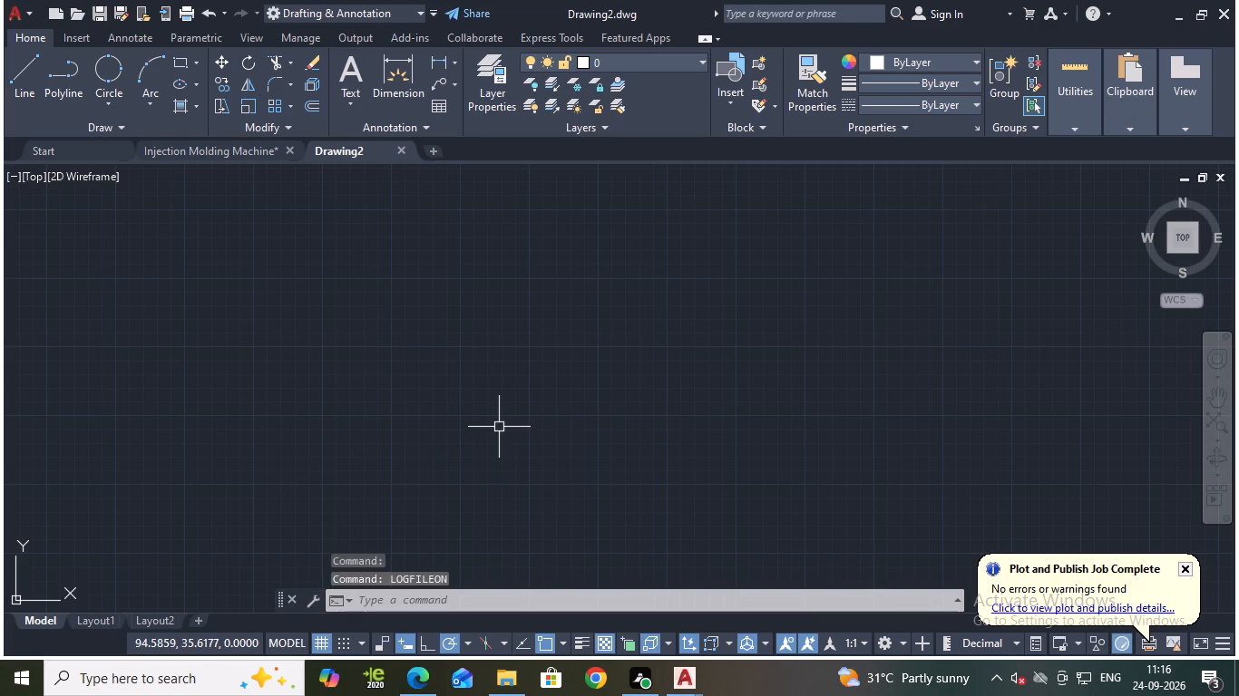
Set the model space limits with the lower-left corner at 0,0 and the upper-right corner at 290,210.
type("limits")
left_click(563, 465)
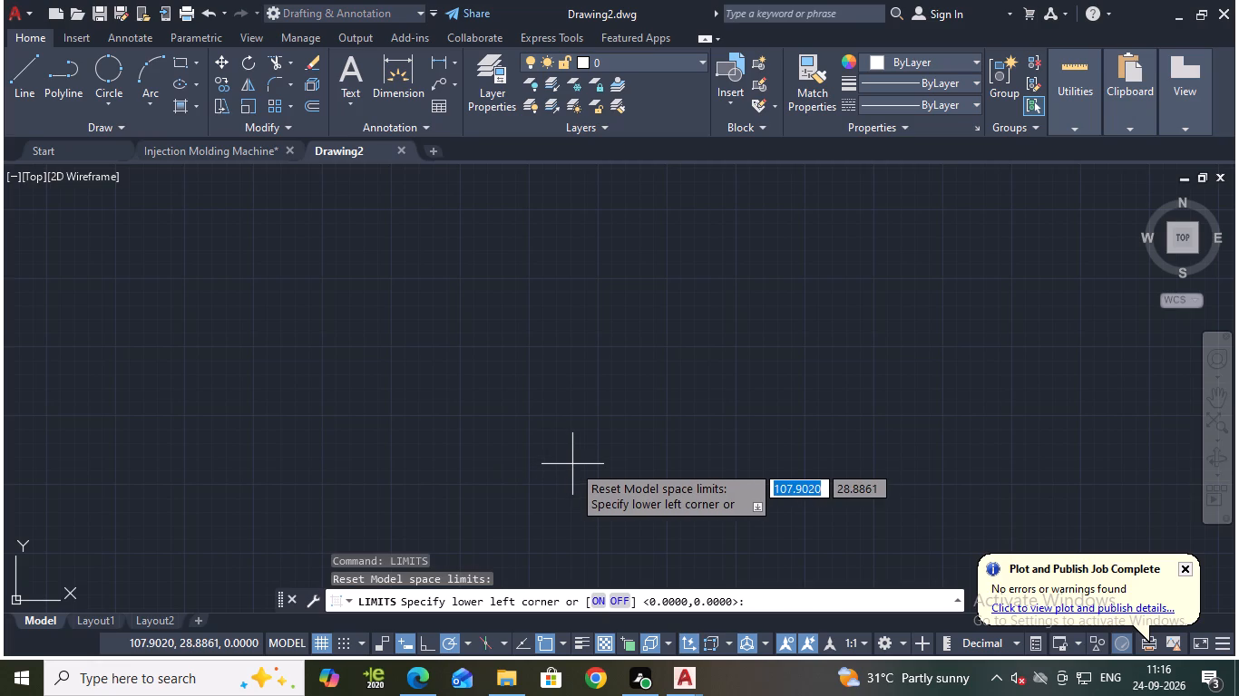
key("0")
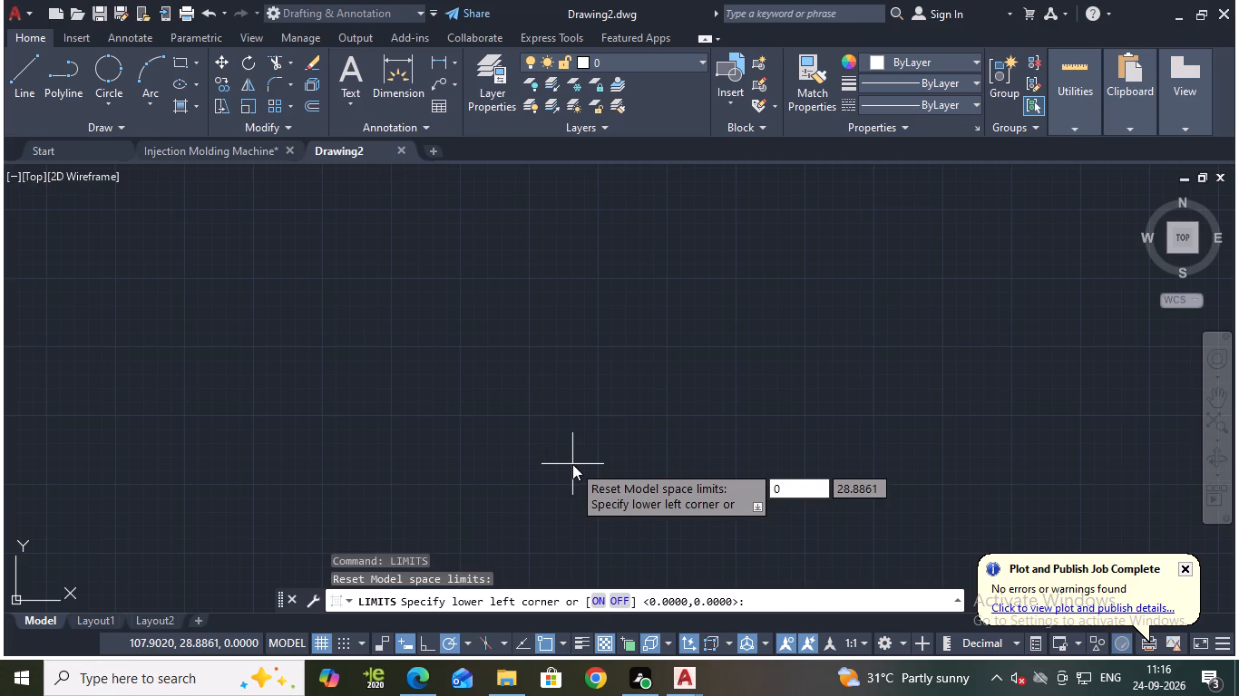
type(",0")
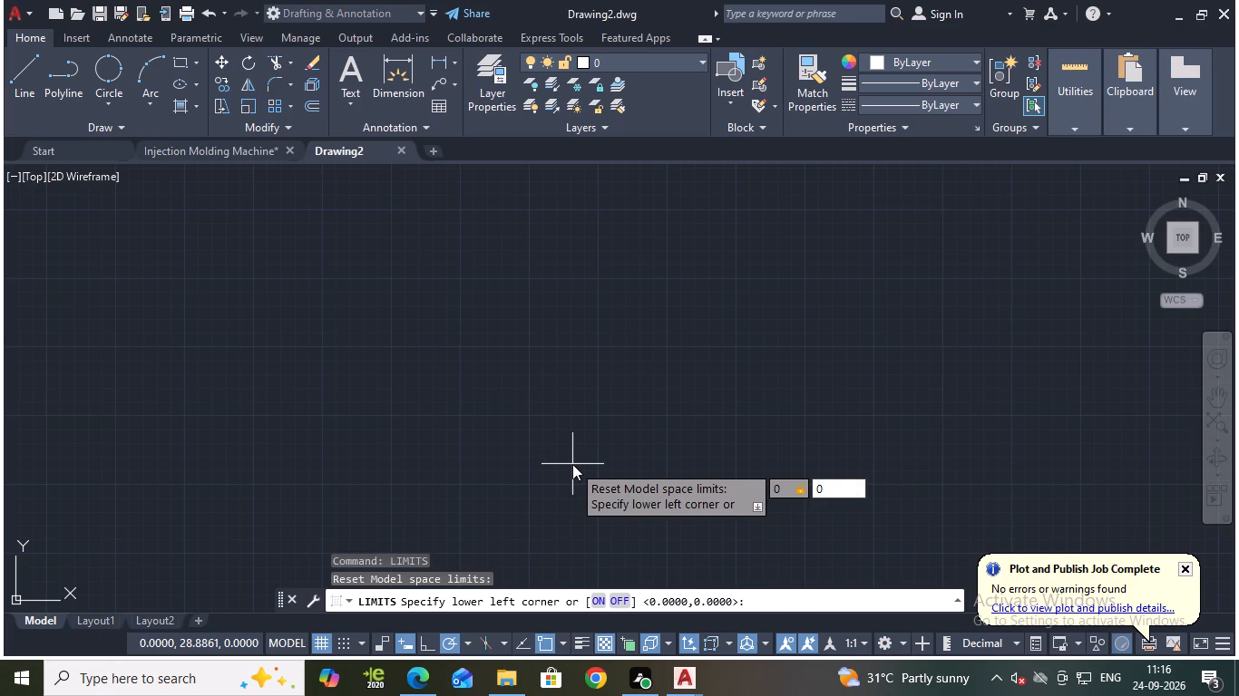
key("Return")
type("290")
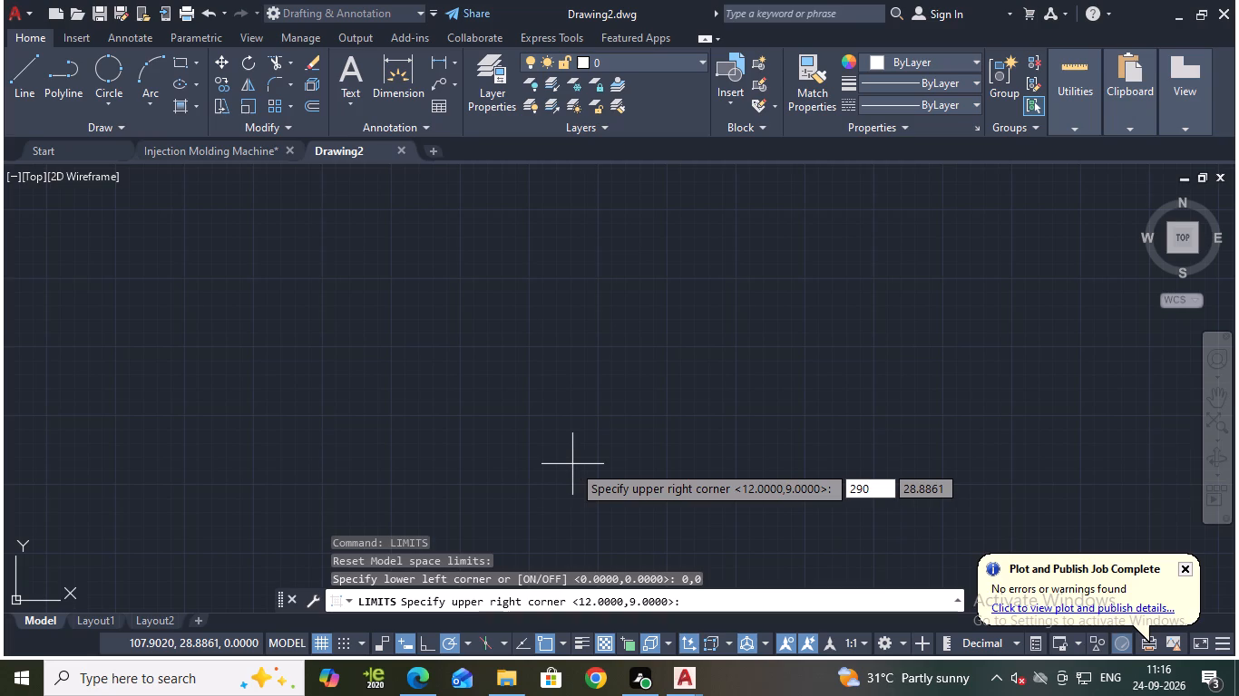
type(",210")
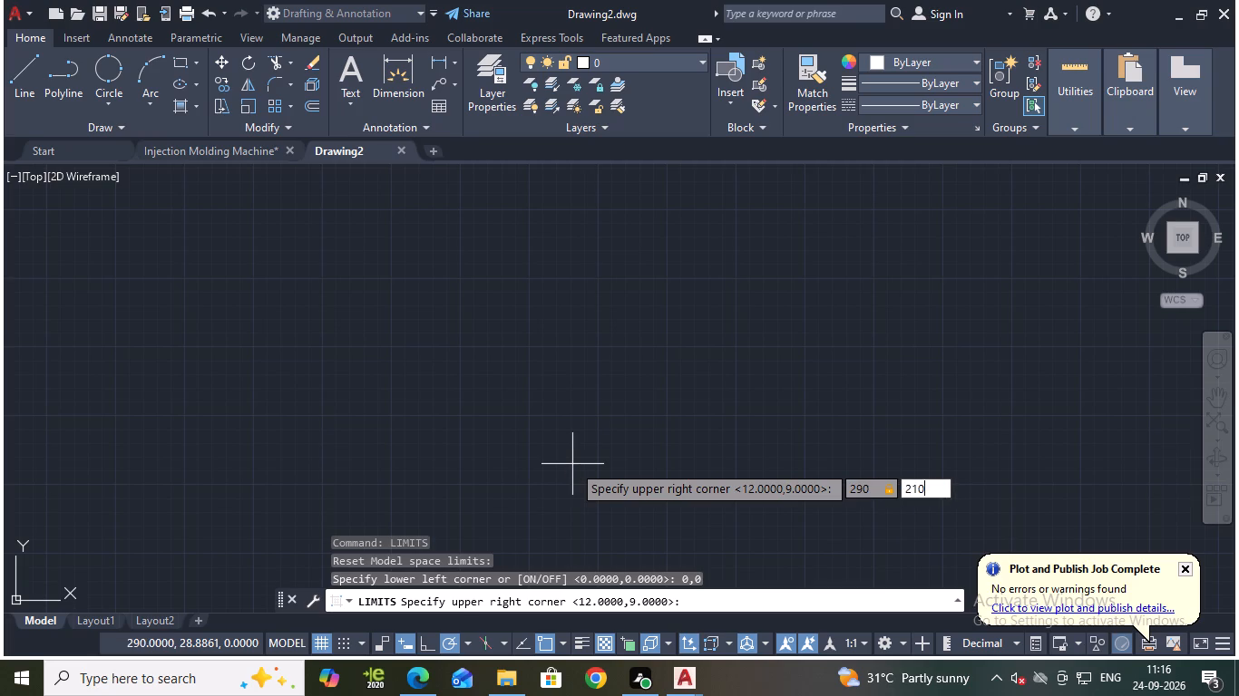
key("Return")
Turn off the display of the grid beyond the limits in the drafting settings.
key("z")
key("Return")
key("e")
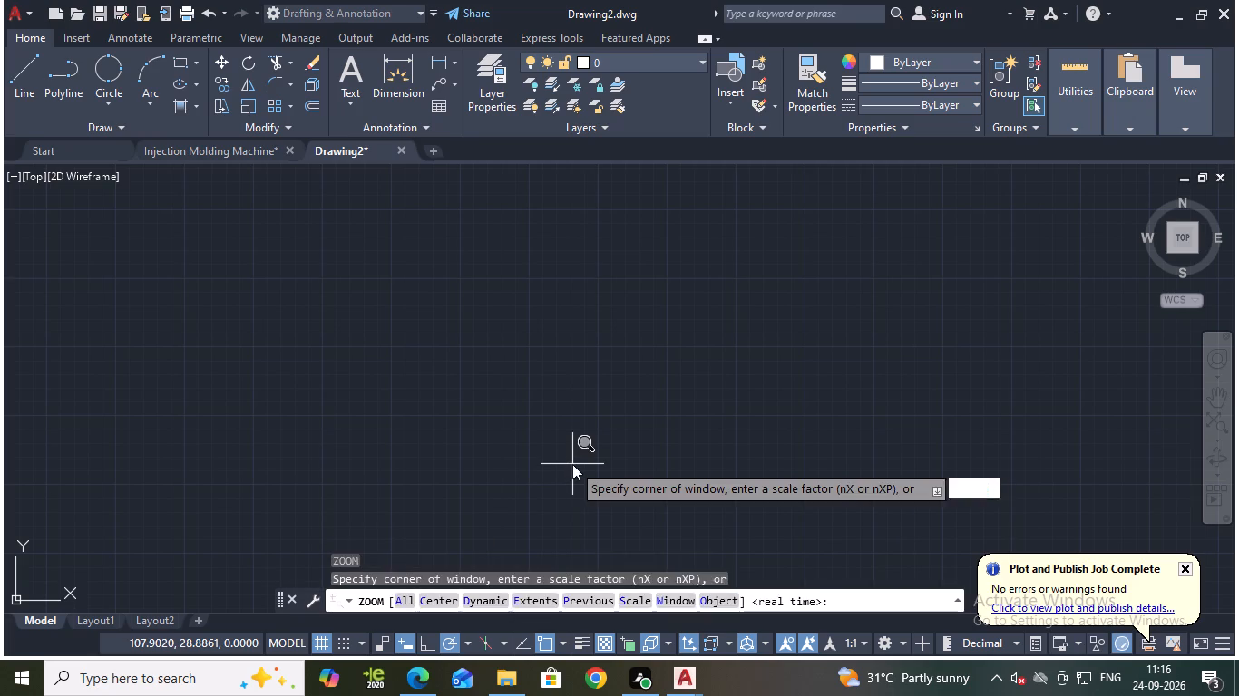
key("Return")
type("ds")
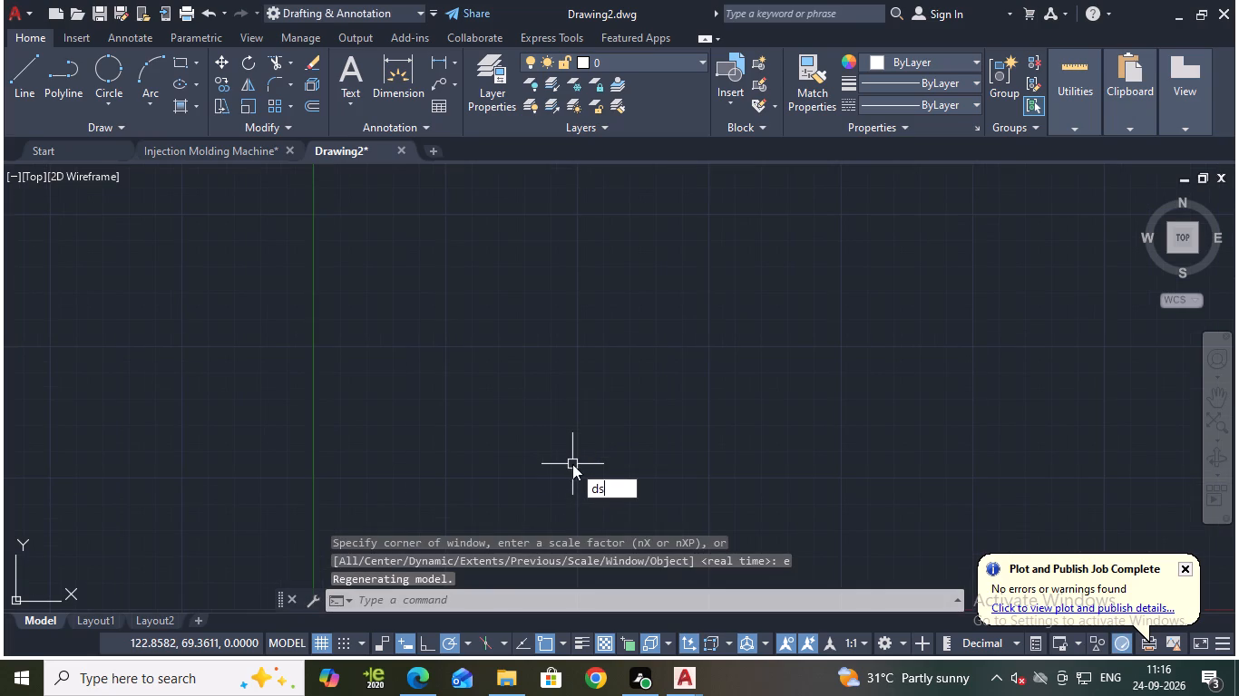
key("Return")
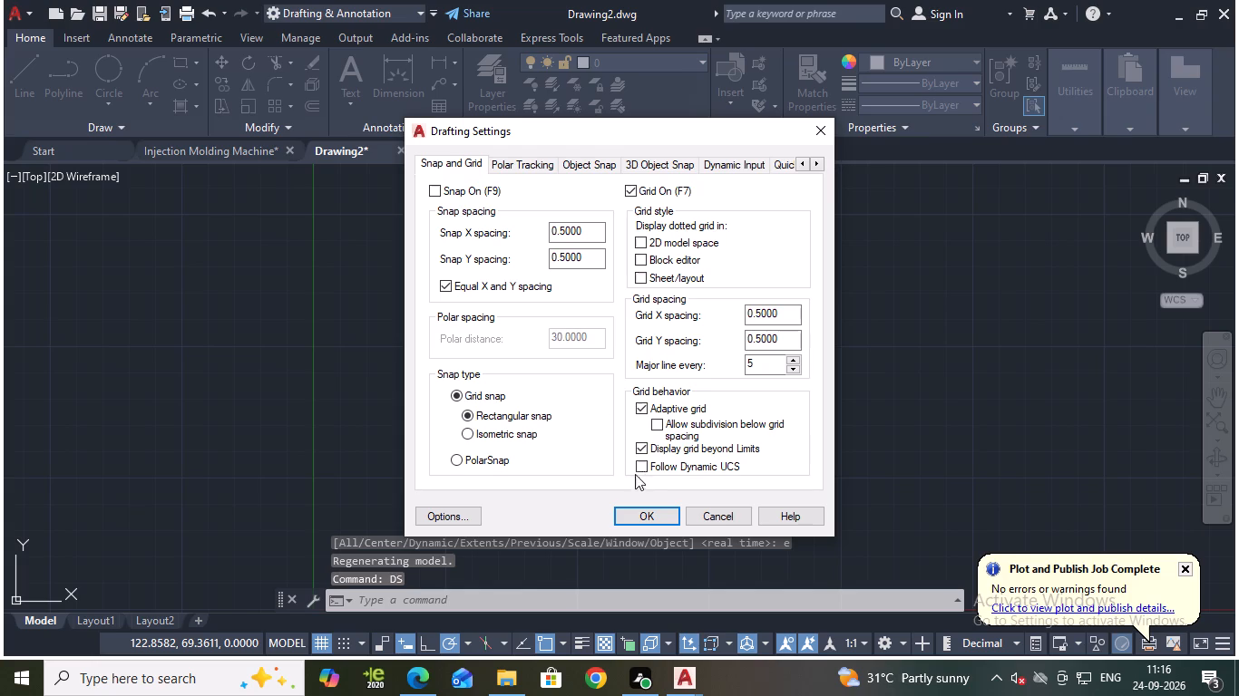
left_click(638, 448)
left_click(640, 522)
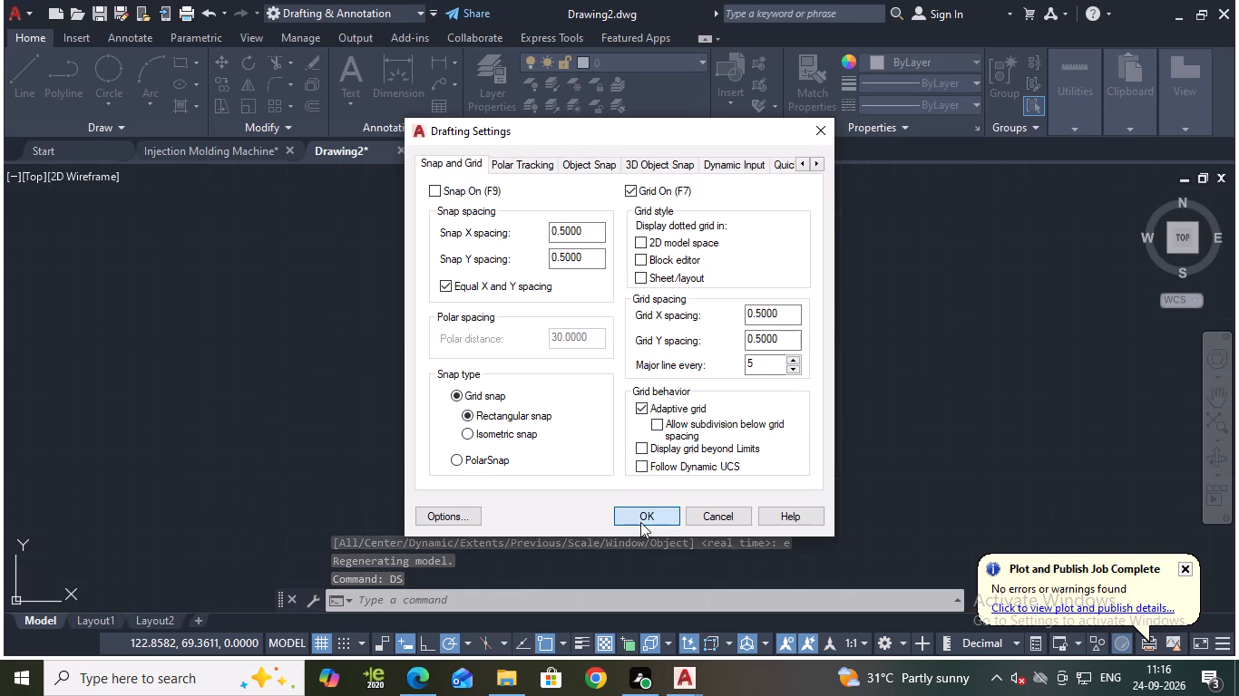
Save the new drawing under the name heat exchanger.
scroll(647, 449, "up", 1)
scroll(654, 436, "down", 1)
key("ctrl+s")
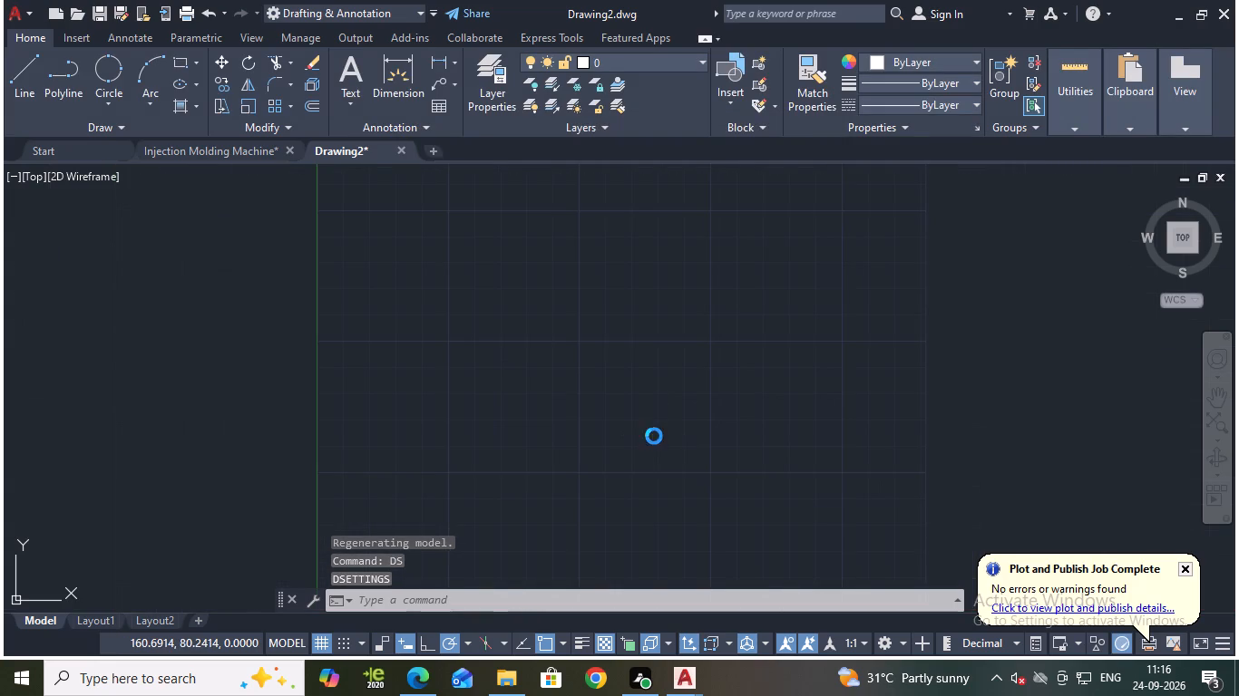
key("ctrl+v")
key("Return")
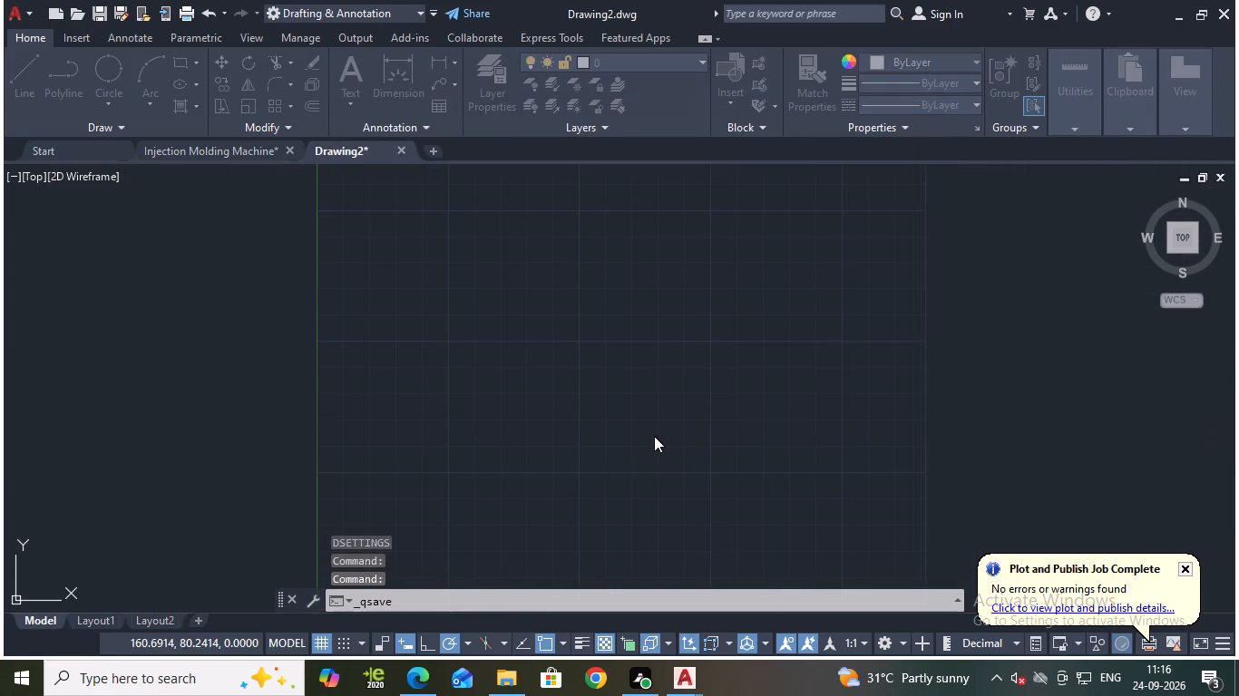
Draw a horizontal rectangle about 147 units wide and 40 units high near the middle of the limits area.
scroll(623, 464, "down", 1)
scroll(617, 464, "up", 1)
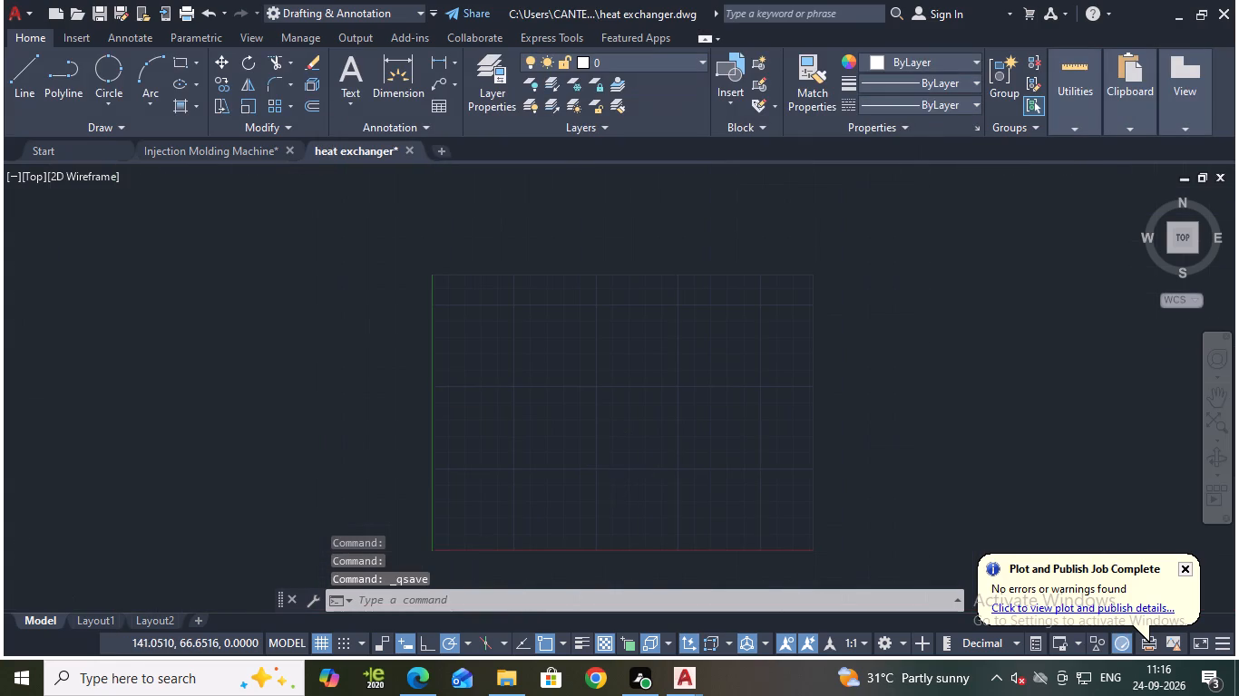
middle_click_drag(619, 461, 709, 382)
scroll(704, 387, "down", 1)
middle_click_drag(678, 332, 622, 355)
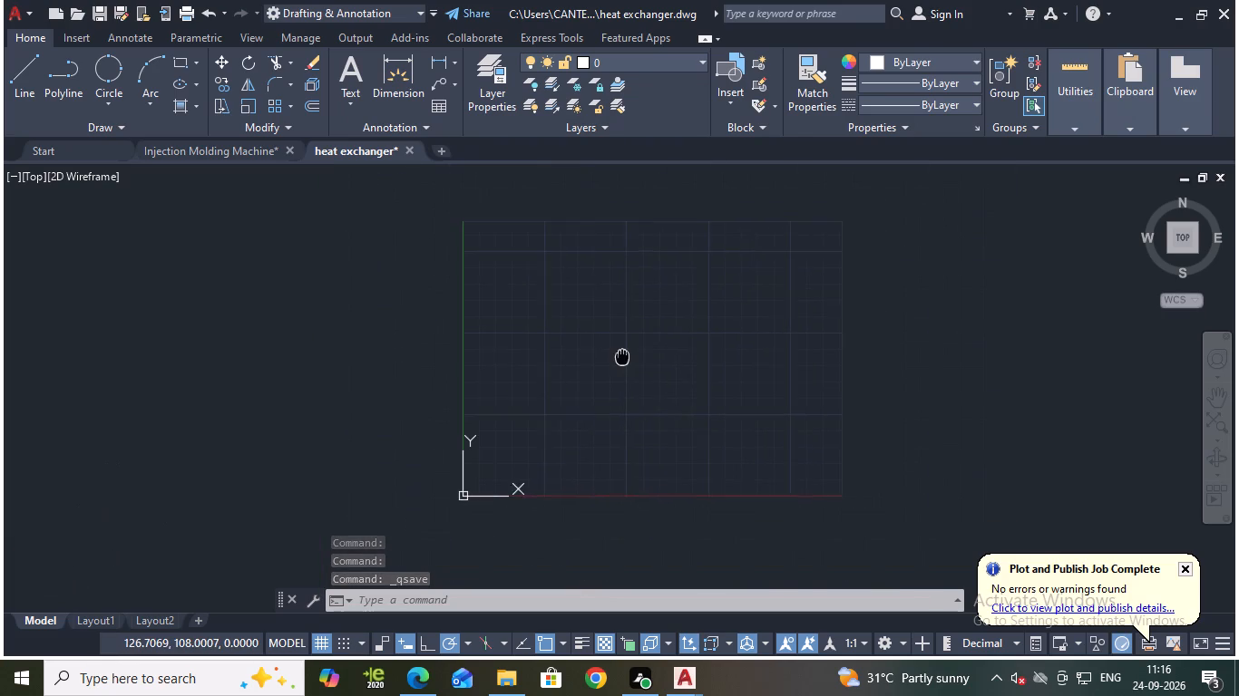
middle_click_drag(622, 355, 623, 357)
scroll(629, 362, "up", 1)
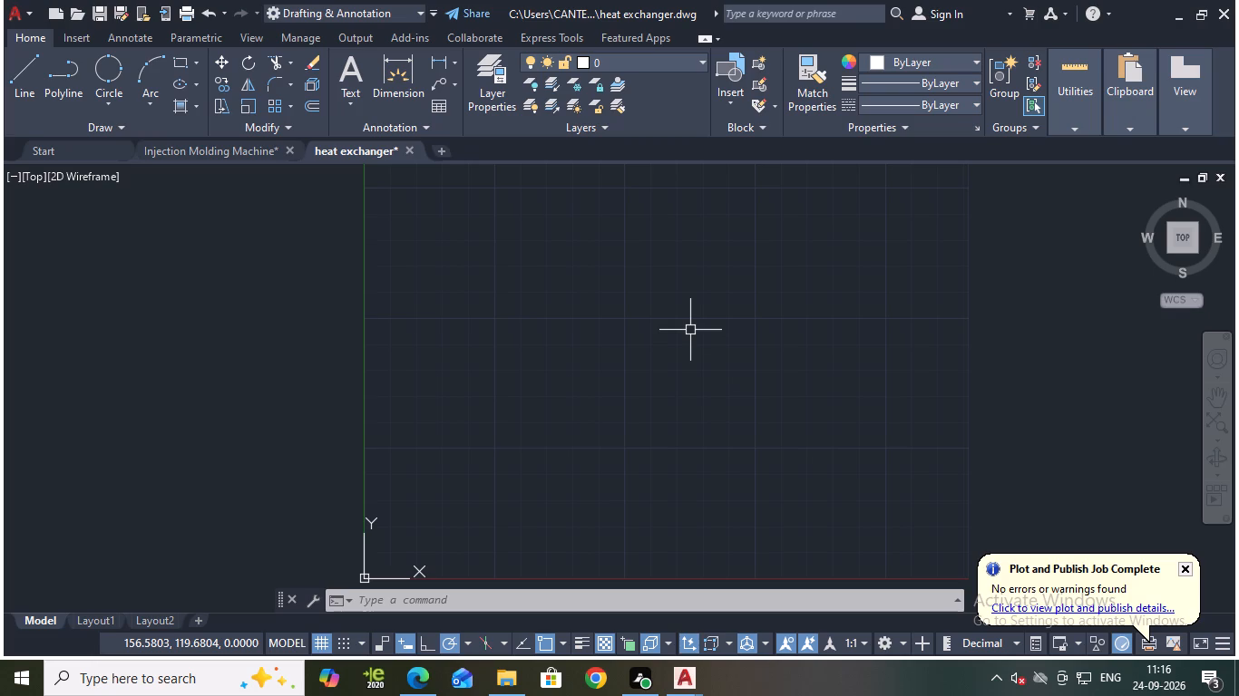
left_click(177, 69)
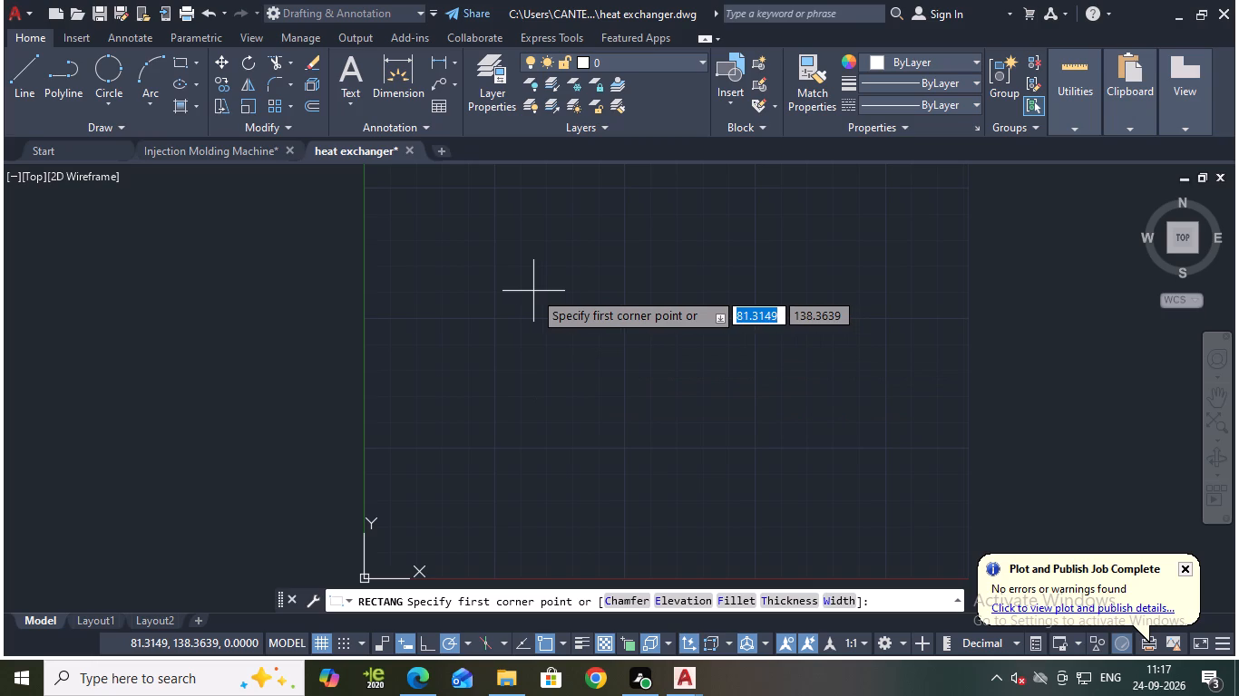
left_click(502, 295)
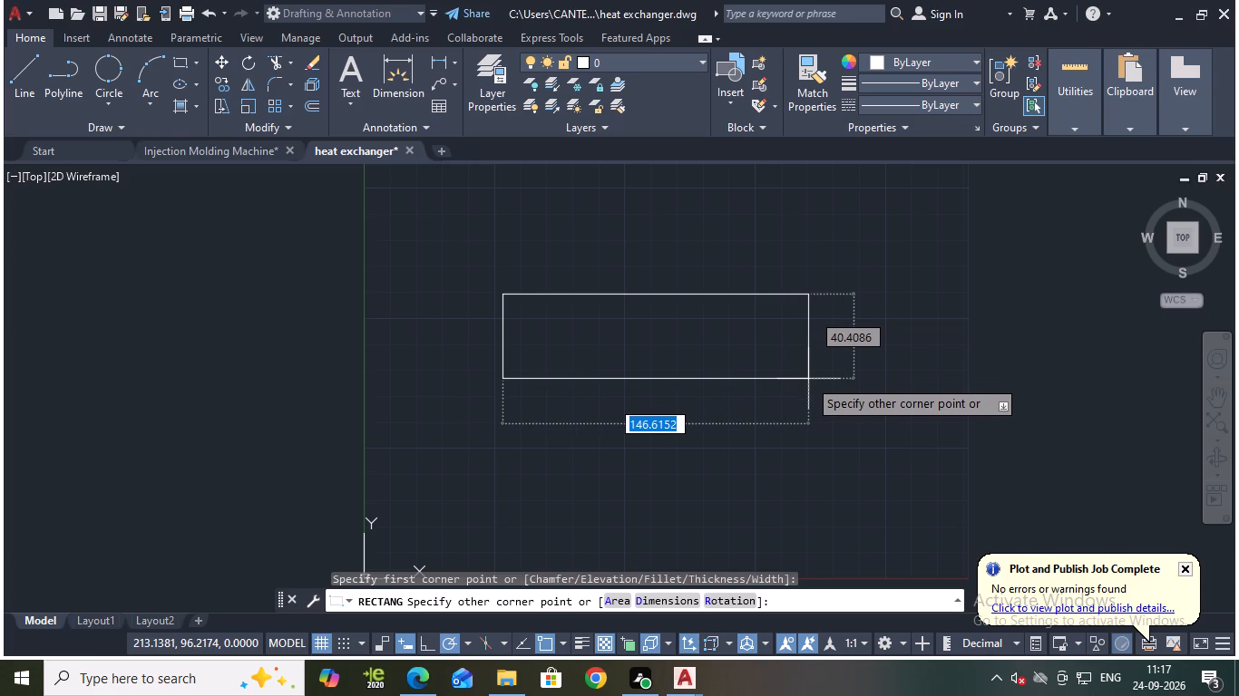
left_click(808, 379)
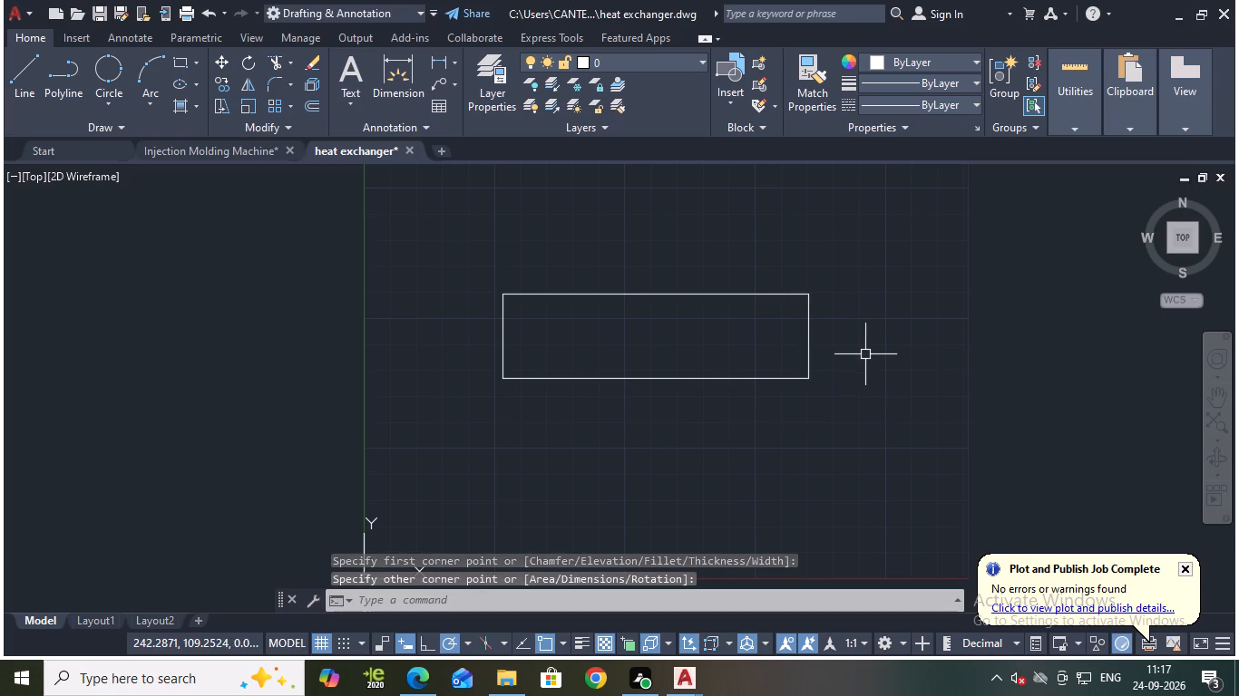
Explode the rectangle into separate lines.
middle_click_drag(870, 358, 924, 383)
scroll(727, 369, "up", 1)
middle_click_drag(754, 378, 796, 401)
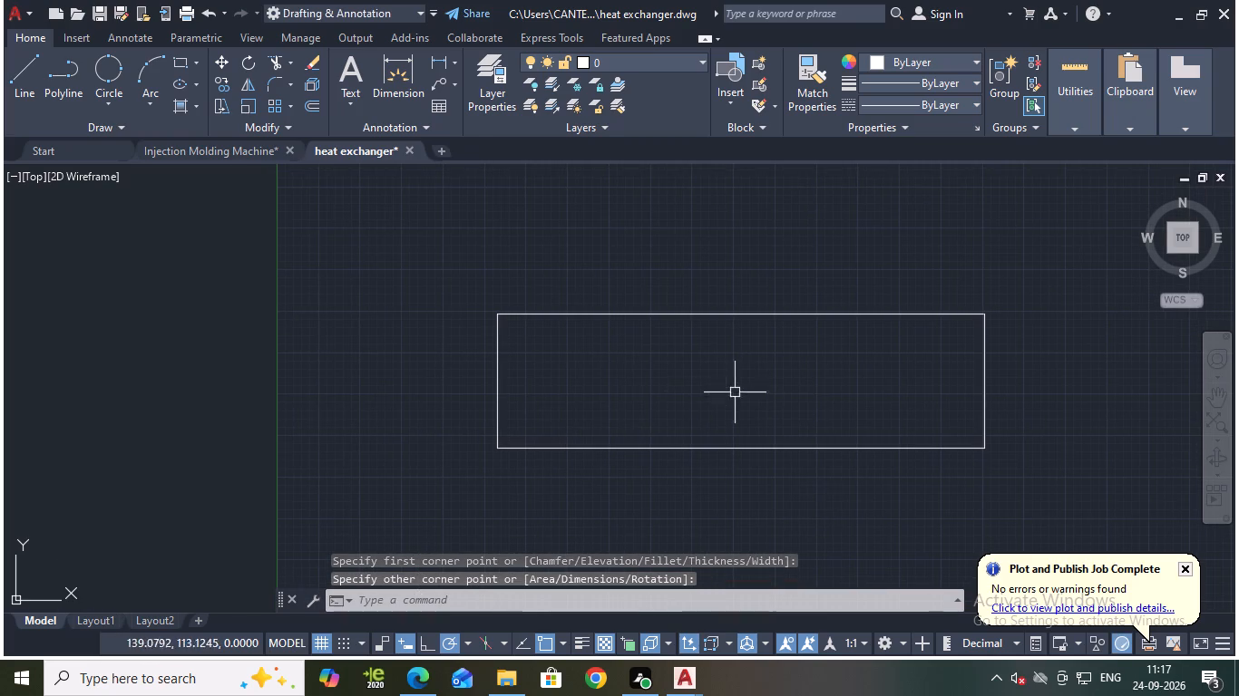
left_click(551, 315)
type("ex")
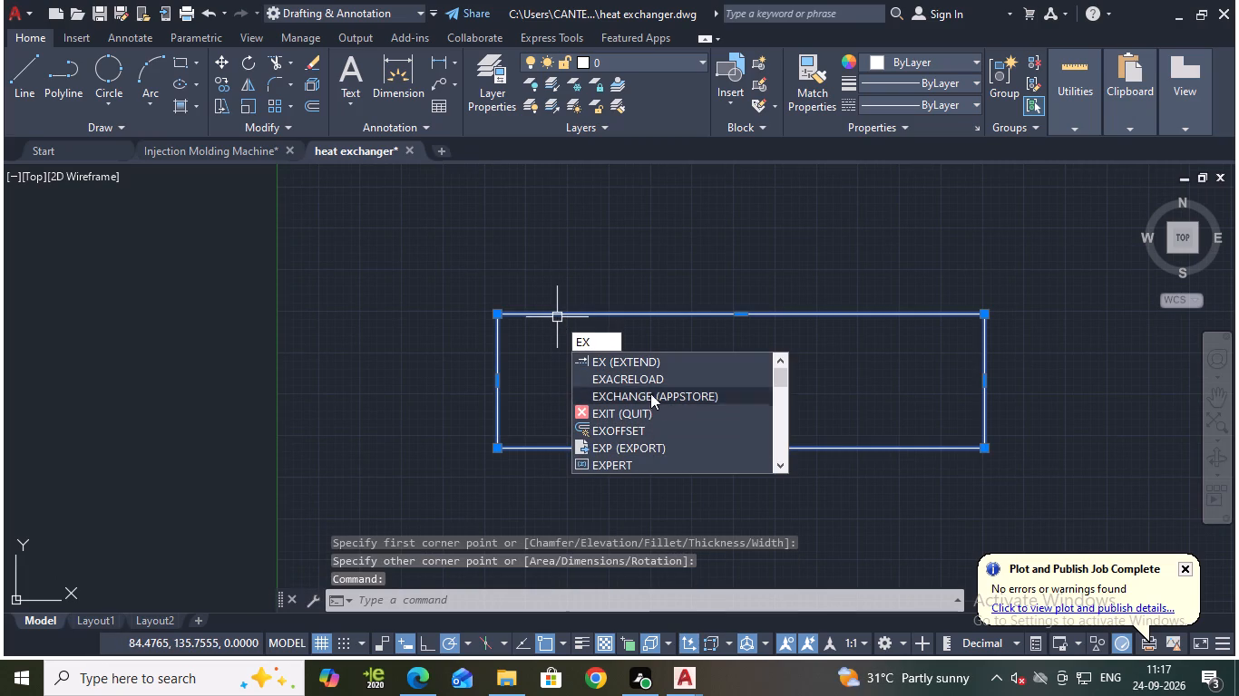
key("o")
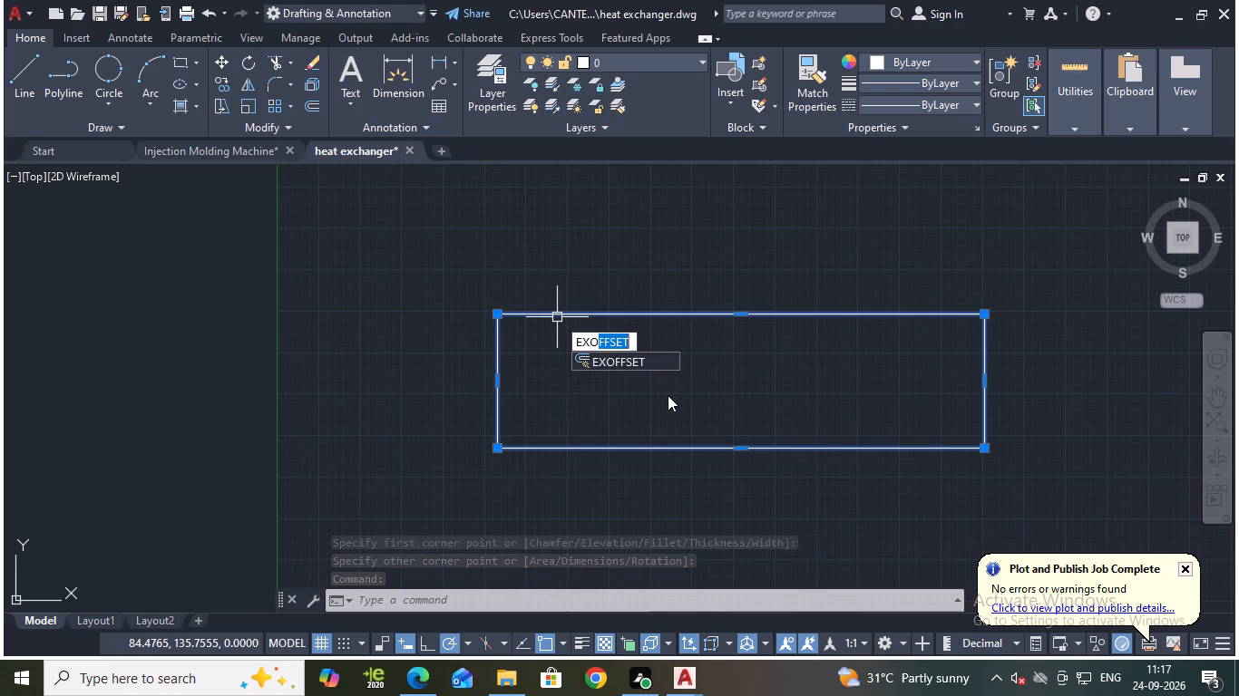
key("BackSpace")
key("BackSpace")
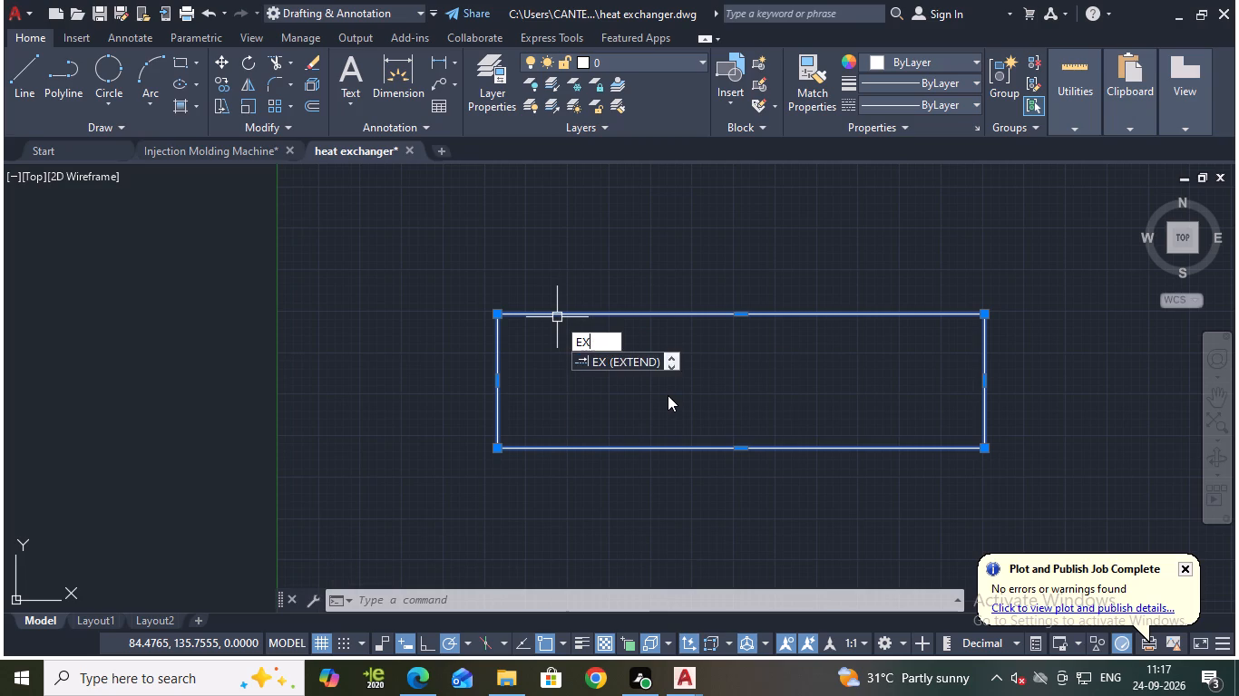
key("p")
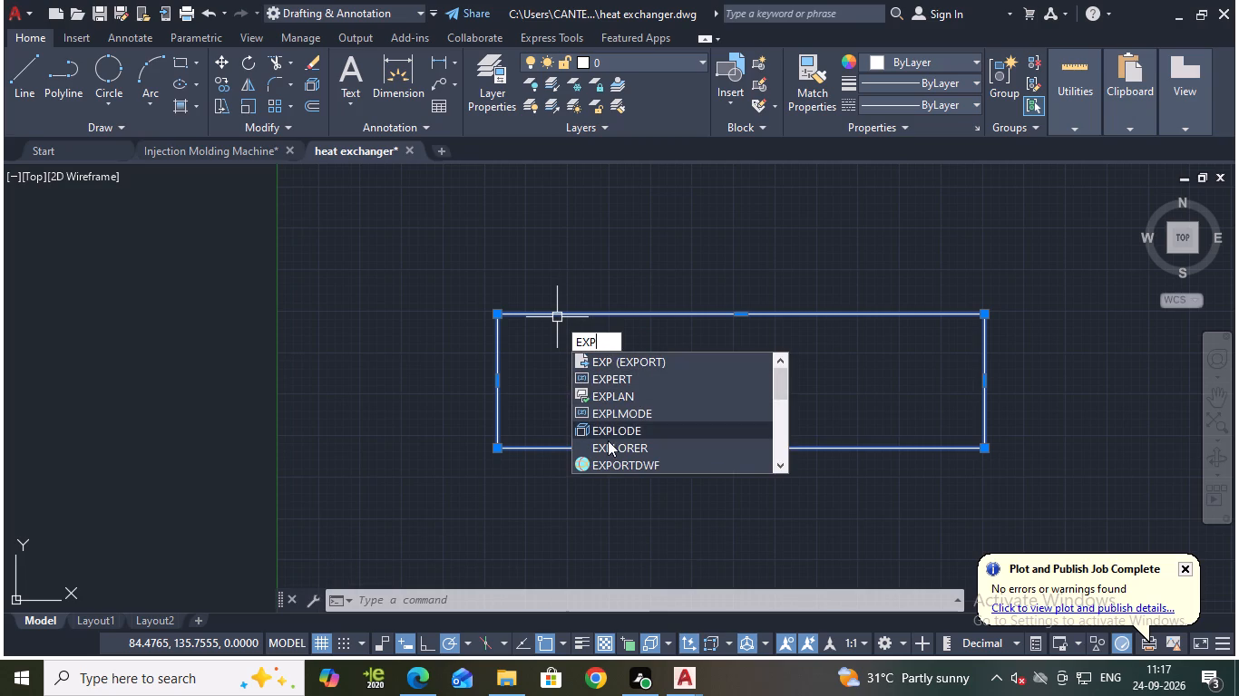
left_click(617, 428)
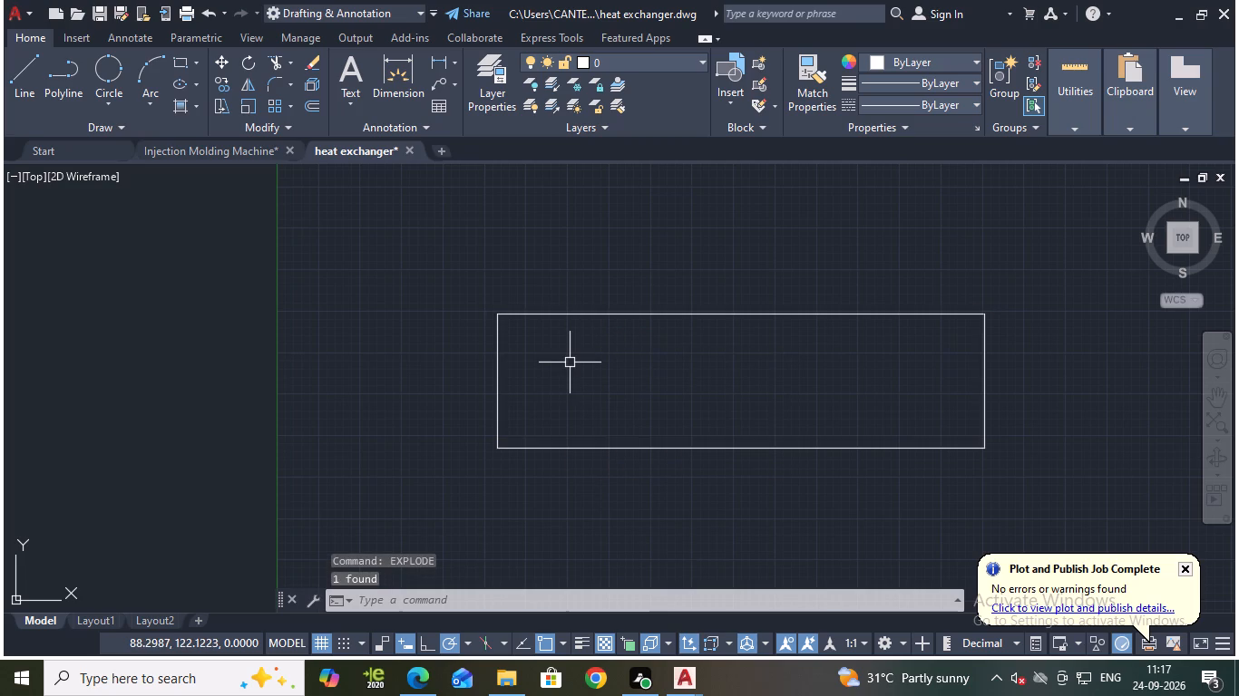
left_click(534, 316)
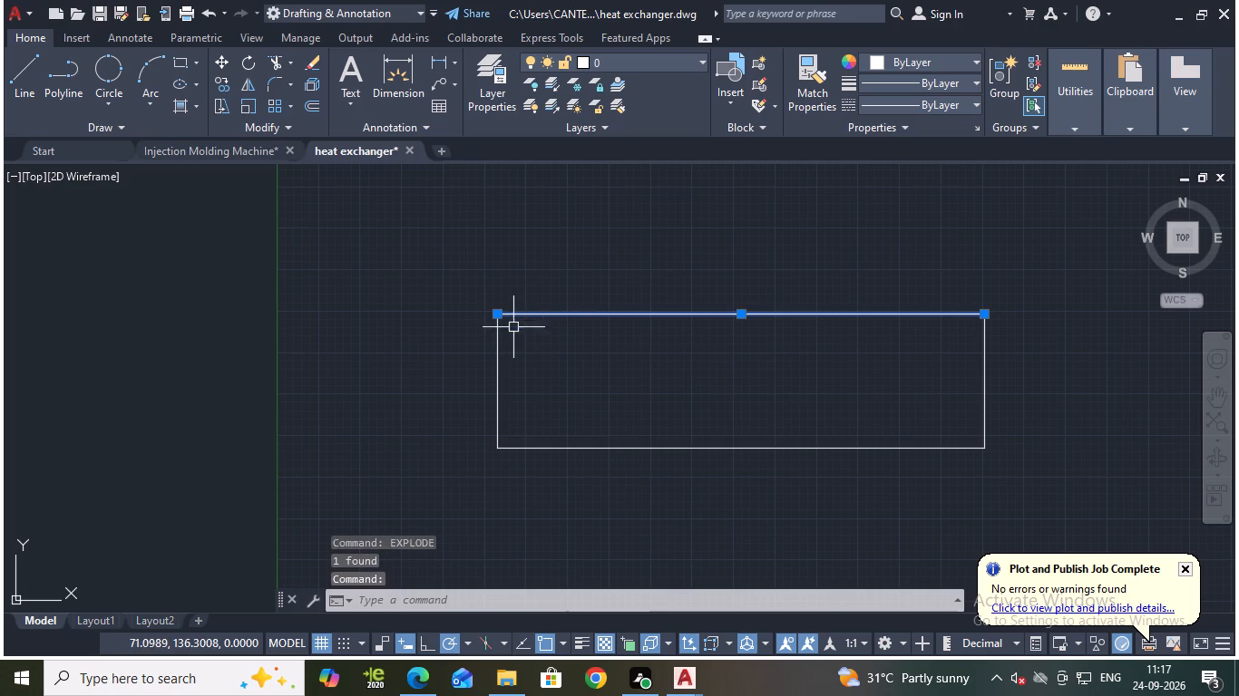
key("Escape")
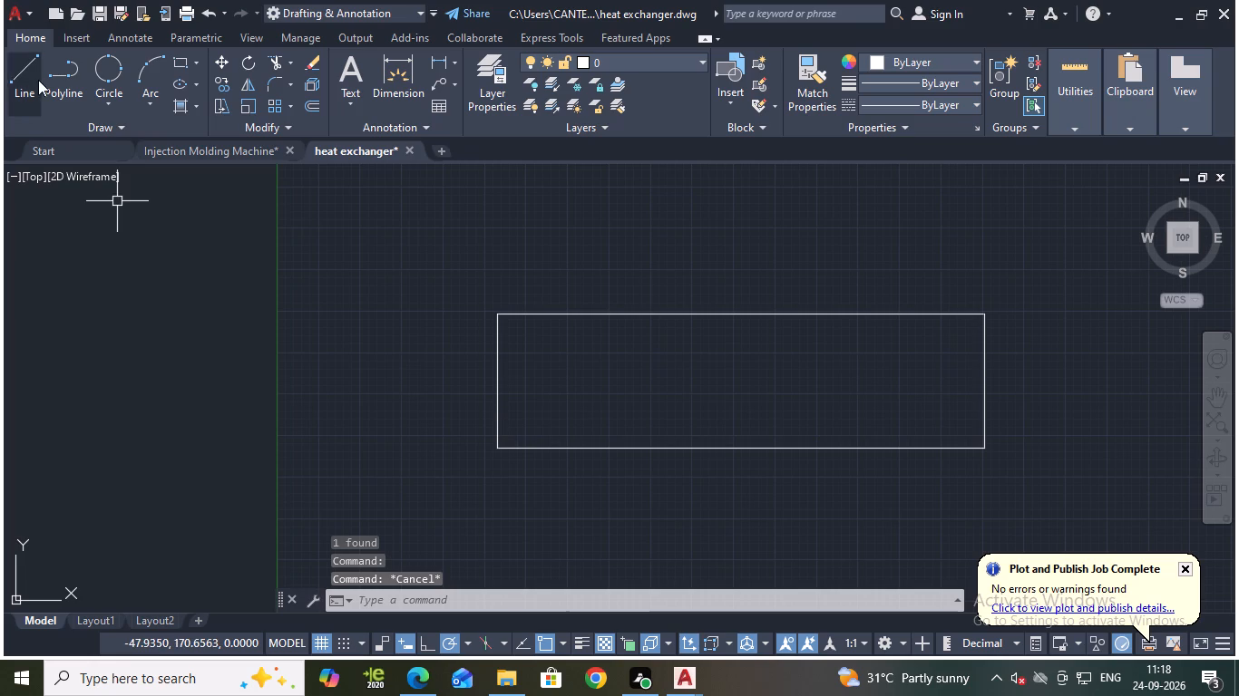
Draw a 10-unit vertical line upward from the rectangle's upper-left corner.
left_click(22, 67)
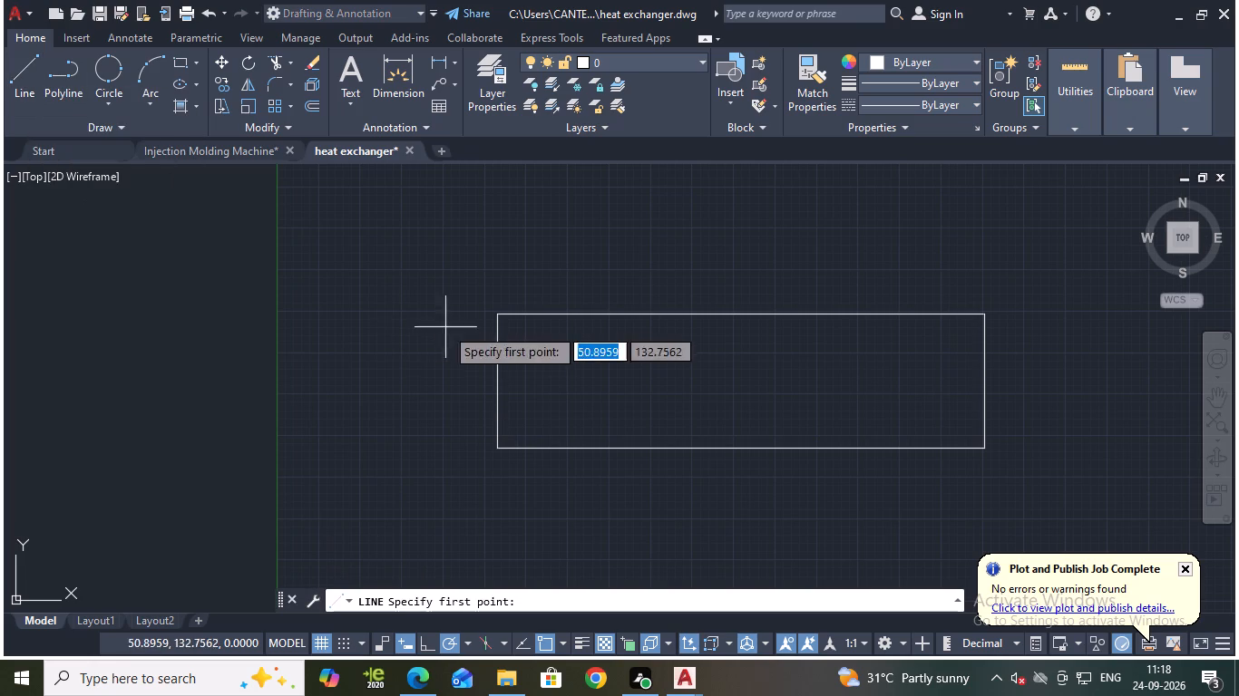
left_click(495, 316)
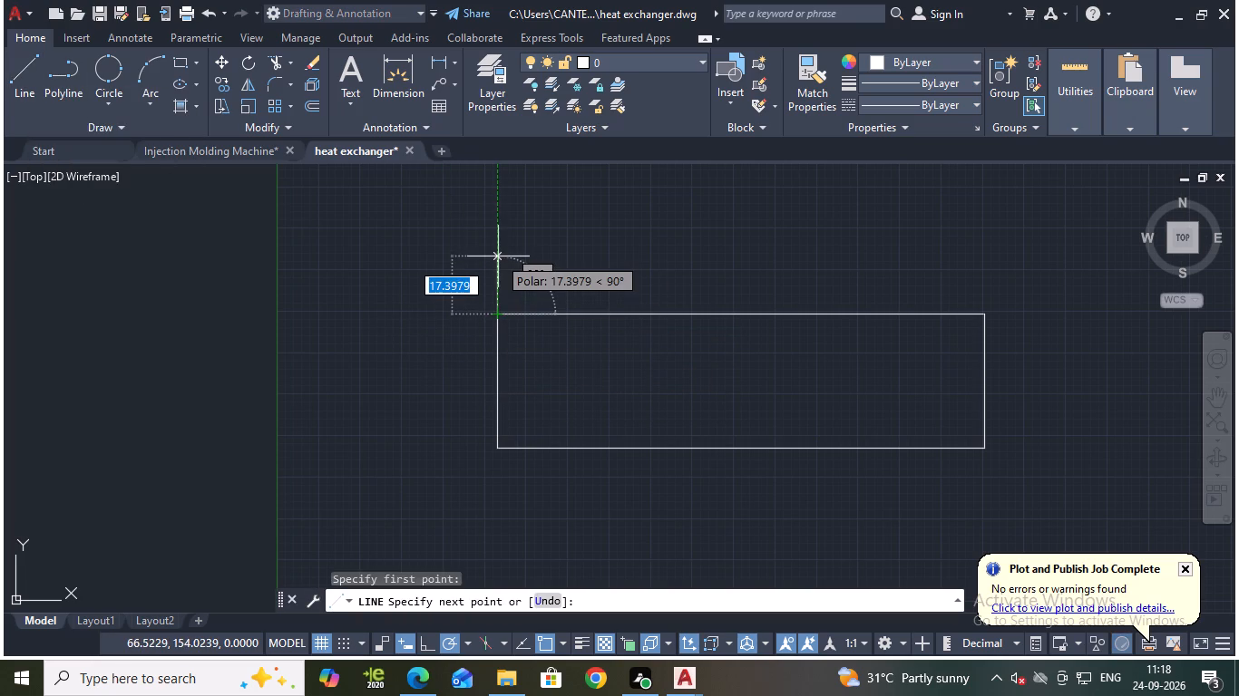
type("10")
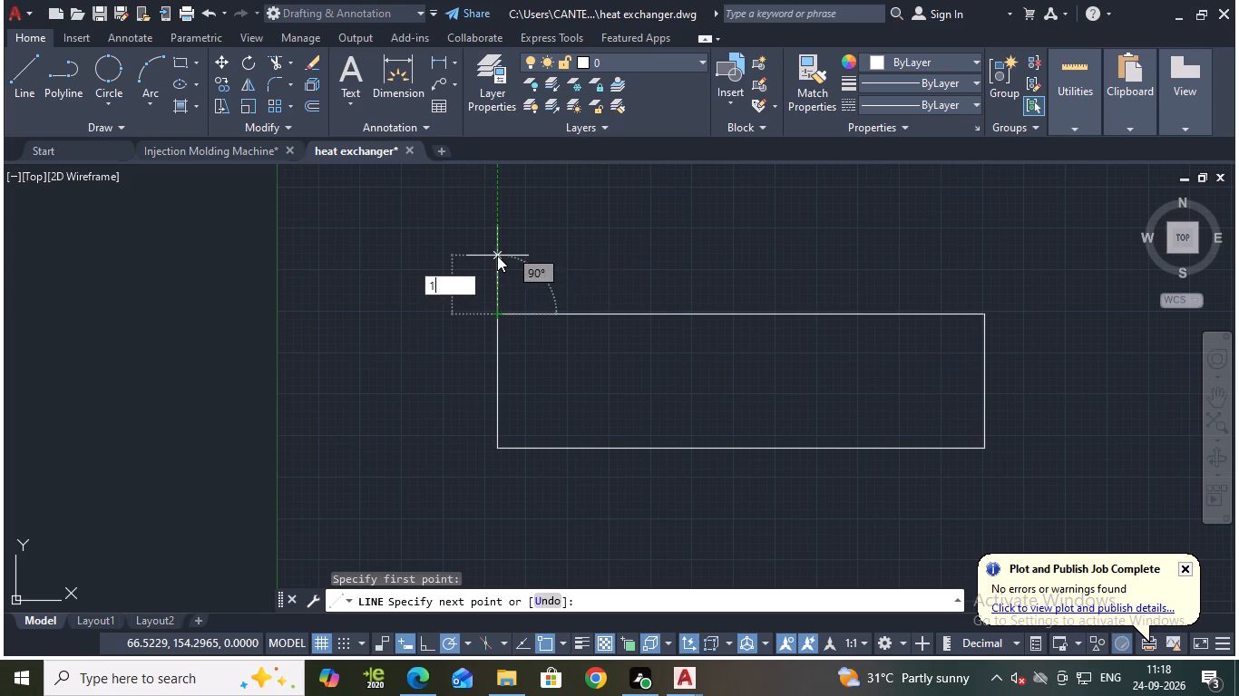
key("Return")
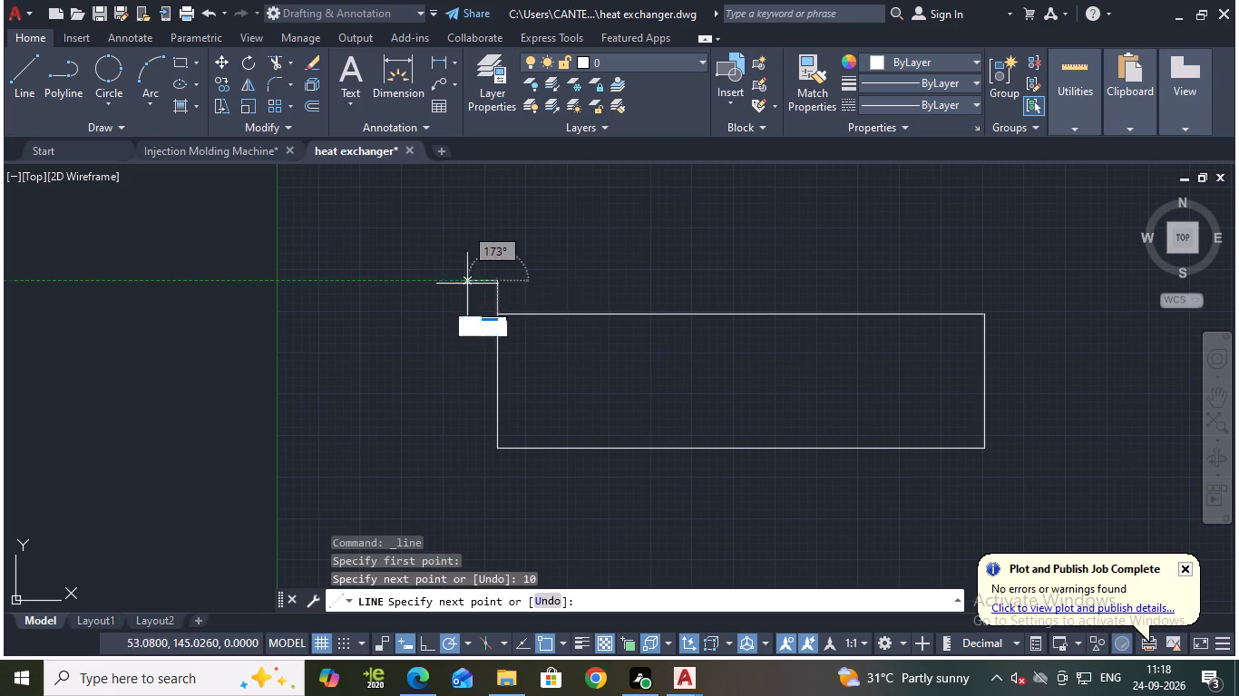
key("Escape")
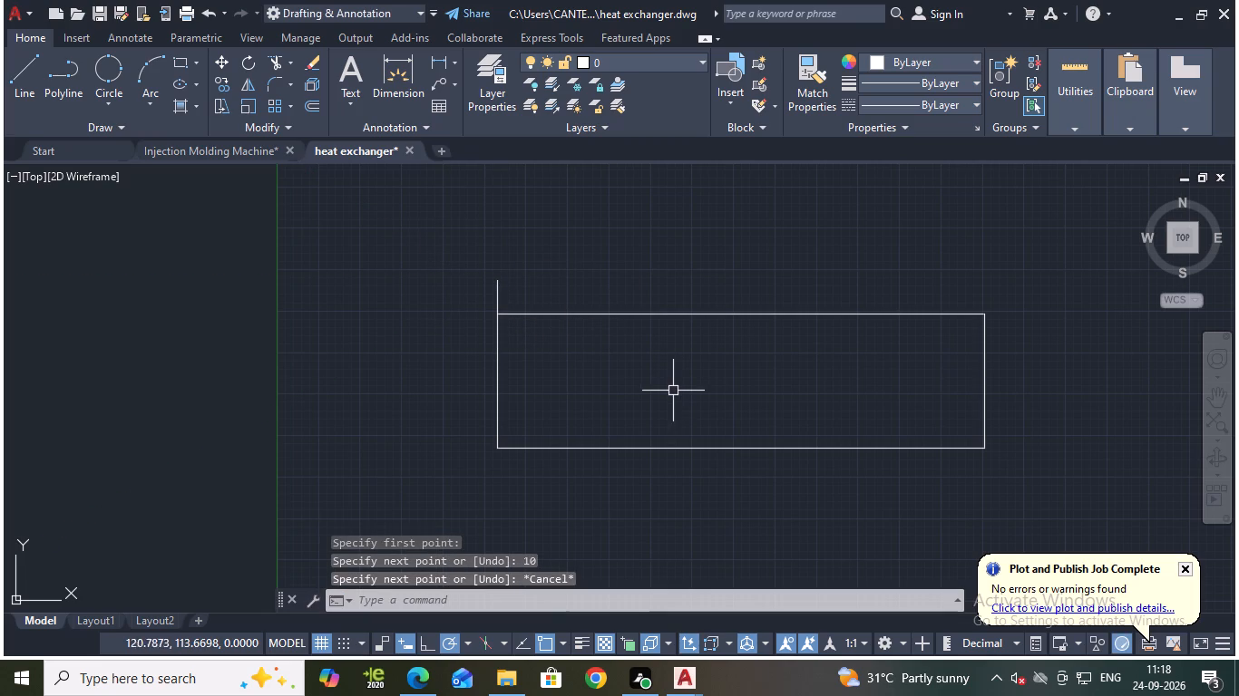
Draw the flange at the rectangle's left end: 10 units down from its lower-left corner, 20 units left, up, and across to the existing 10-unit line.
key("l")
key("Return")
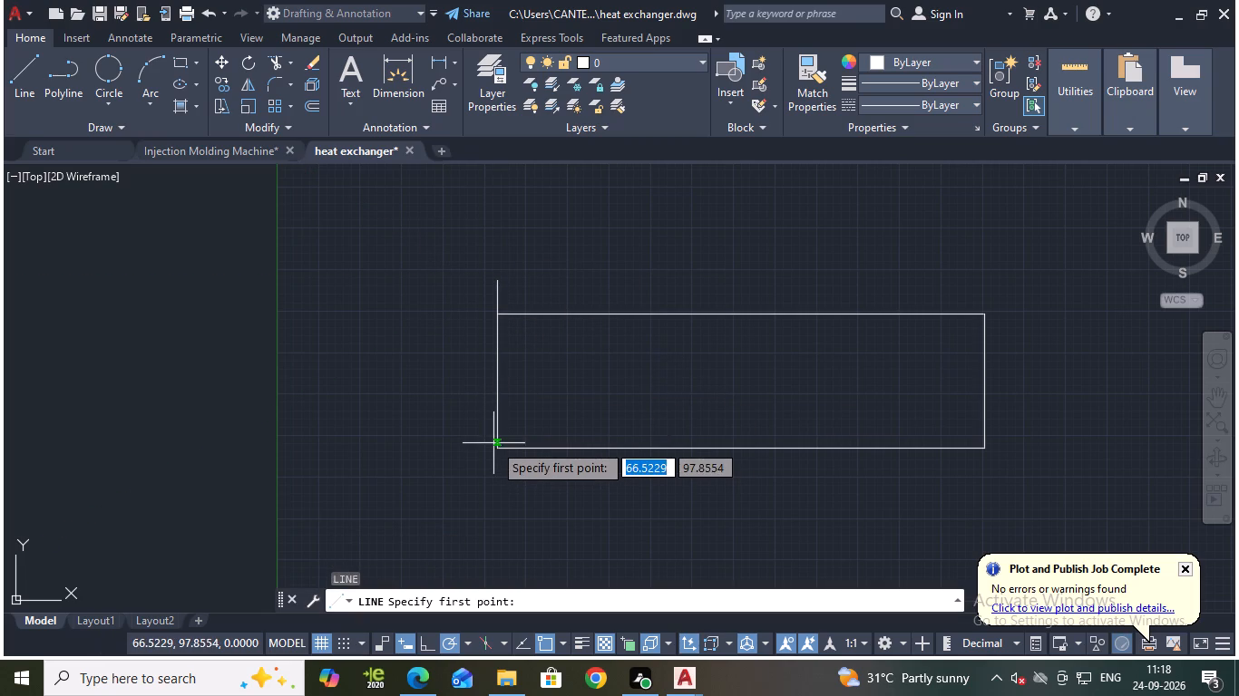
left_click(494, 447)
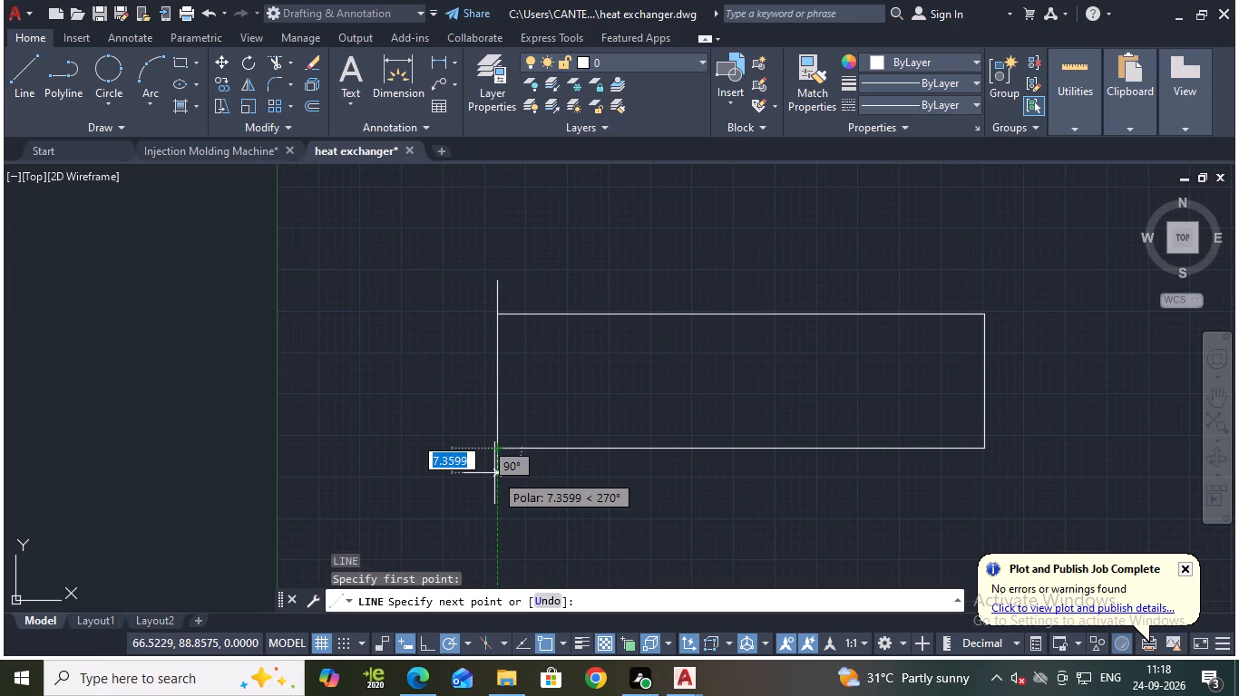
type("10")
key("Return")
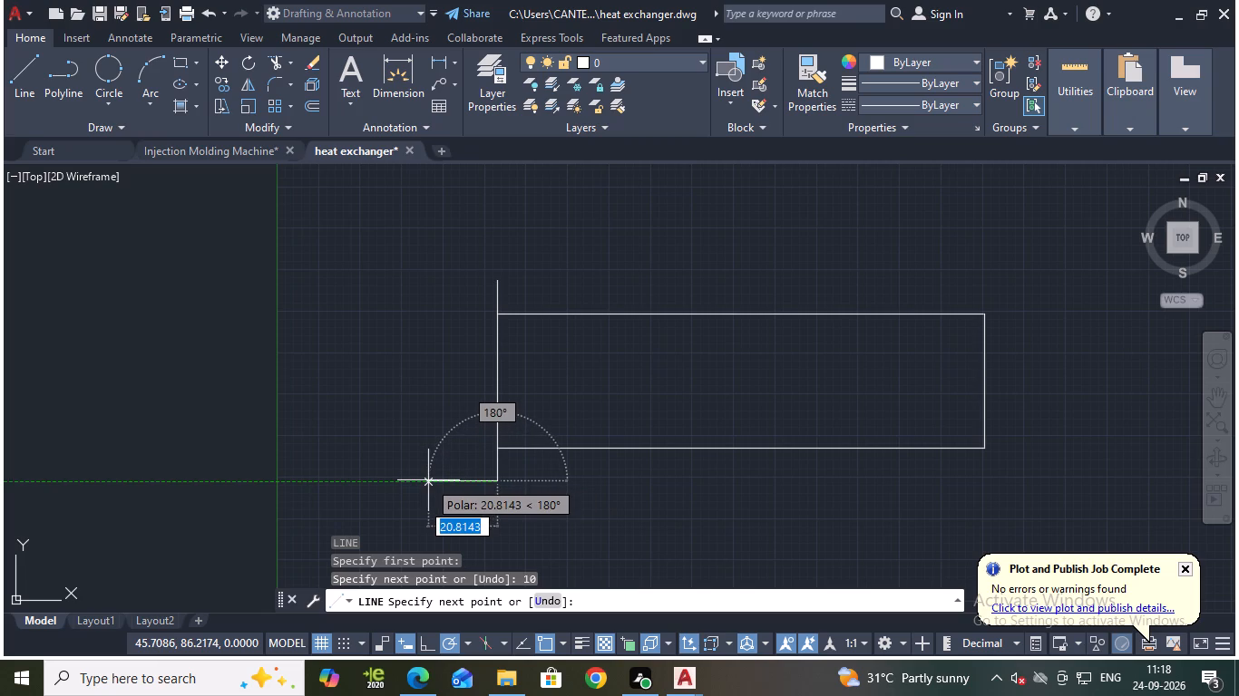
type("20")
key("Return")
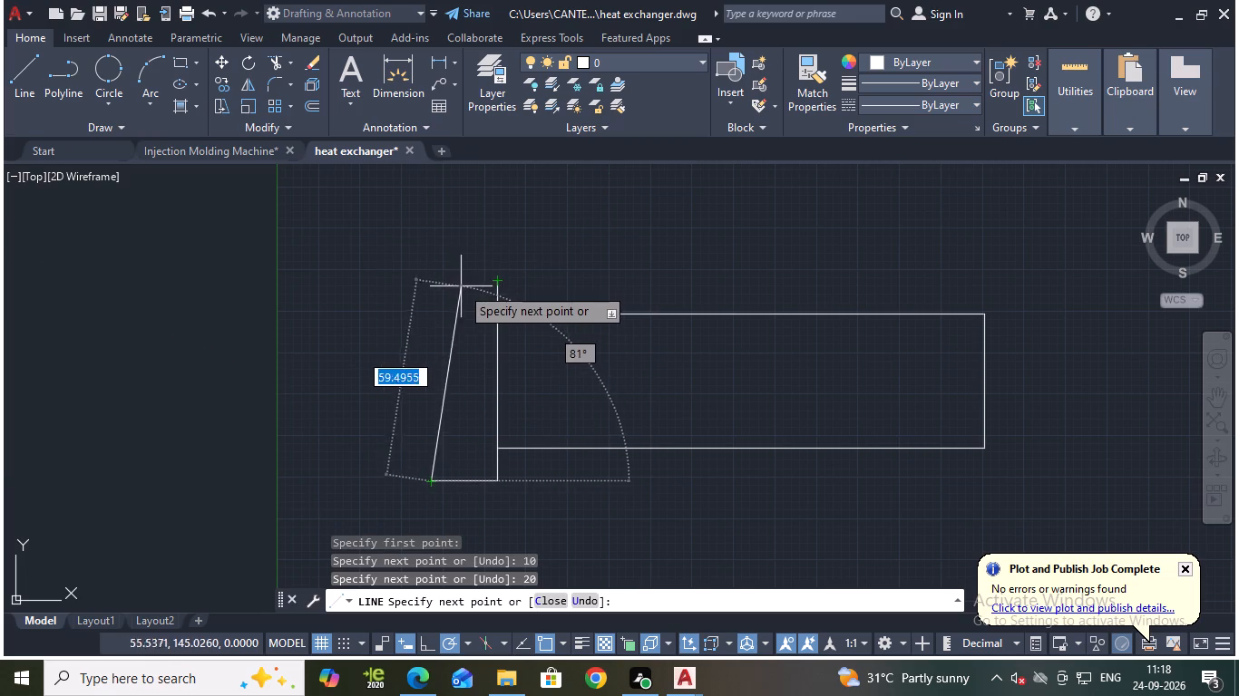
left_click(429, 279)
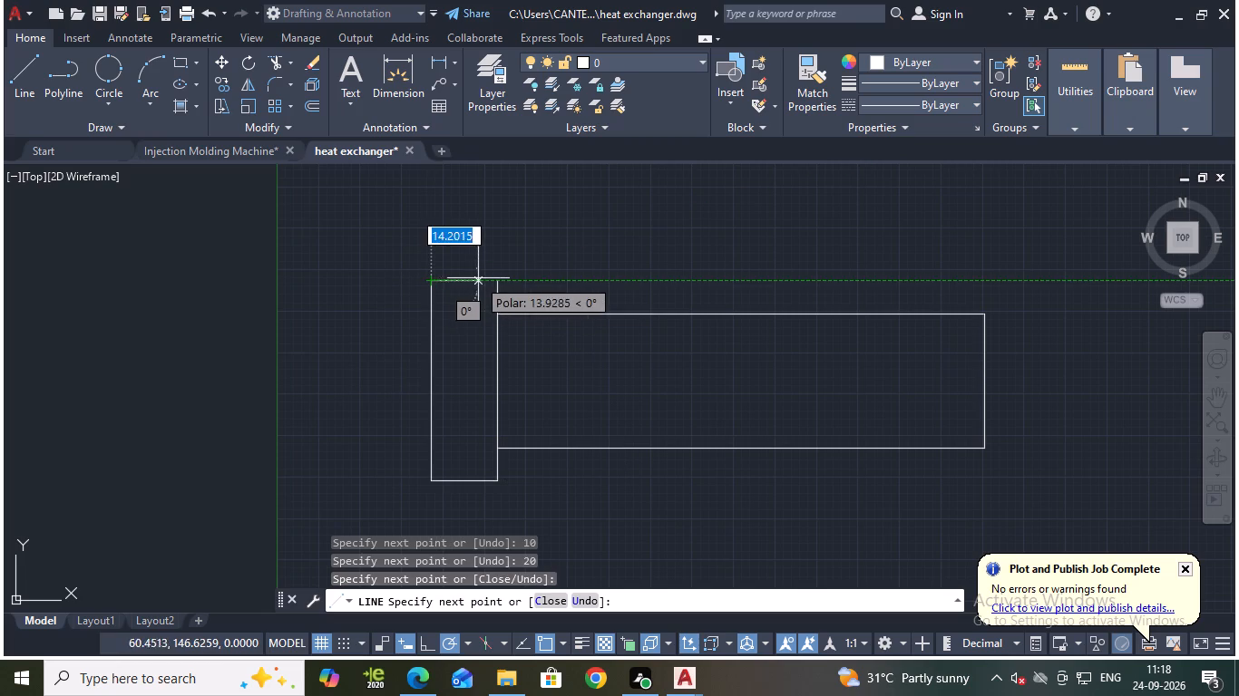
left_click(496, 280)
key("Escape")
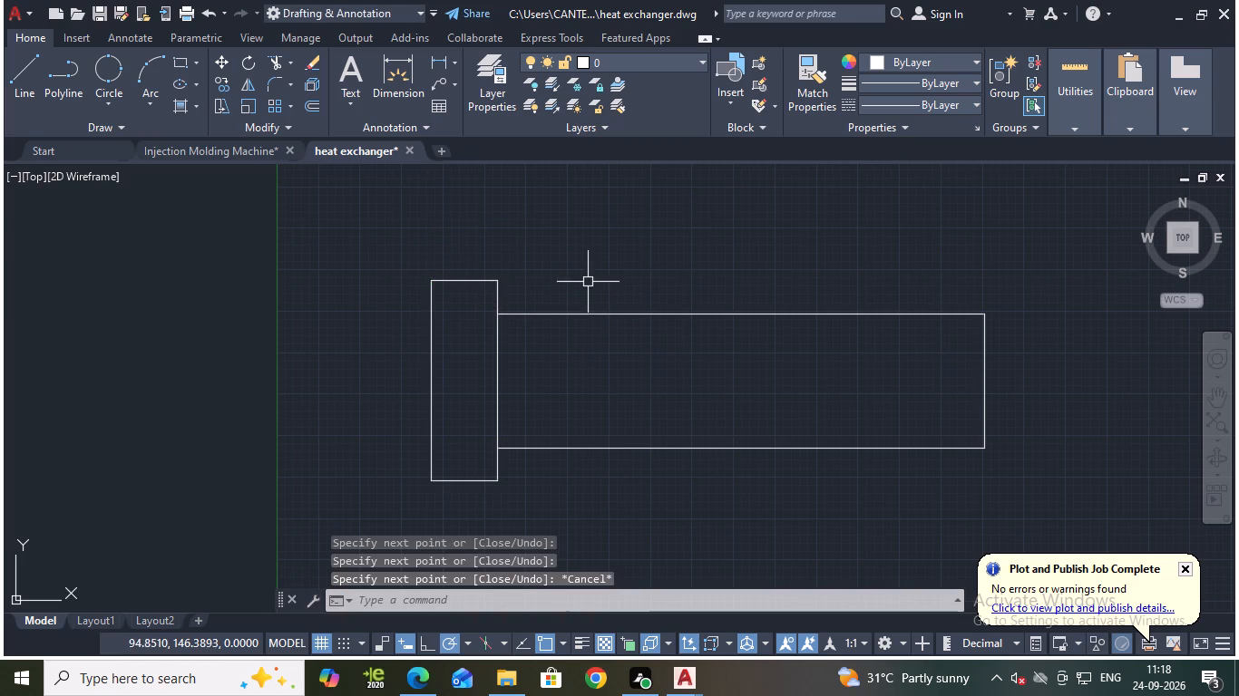
Save the drawing.
key("ctrl+s")
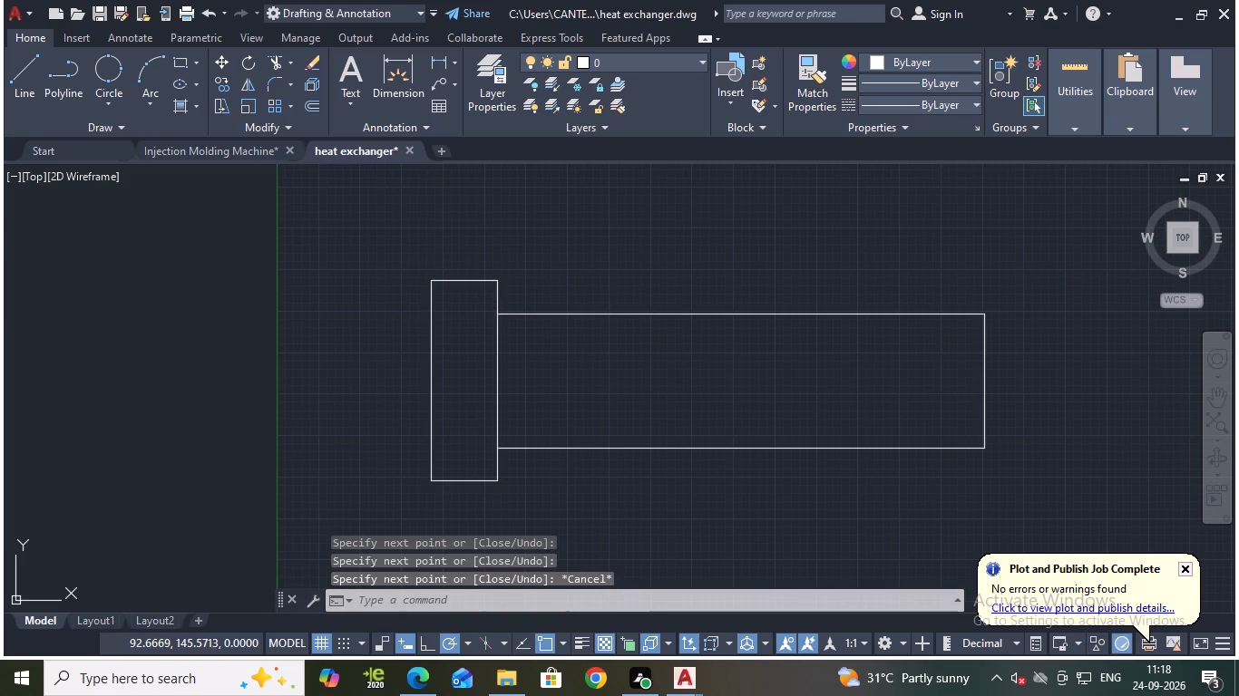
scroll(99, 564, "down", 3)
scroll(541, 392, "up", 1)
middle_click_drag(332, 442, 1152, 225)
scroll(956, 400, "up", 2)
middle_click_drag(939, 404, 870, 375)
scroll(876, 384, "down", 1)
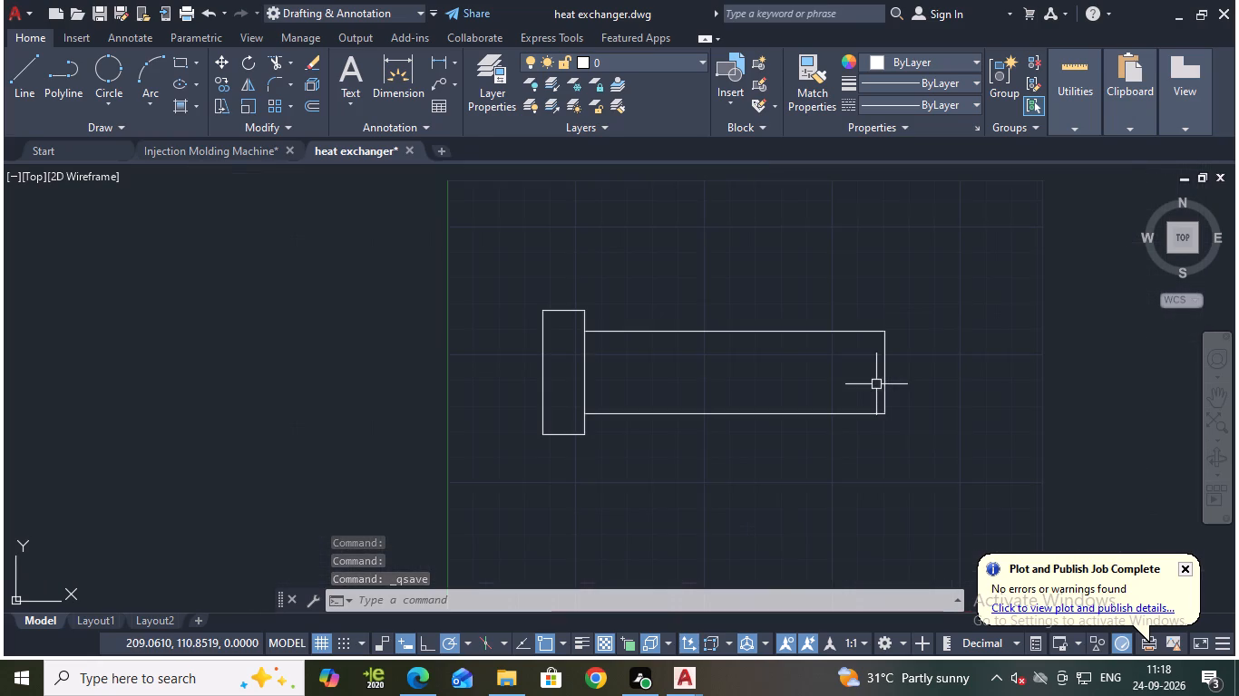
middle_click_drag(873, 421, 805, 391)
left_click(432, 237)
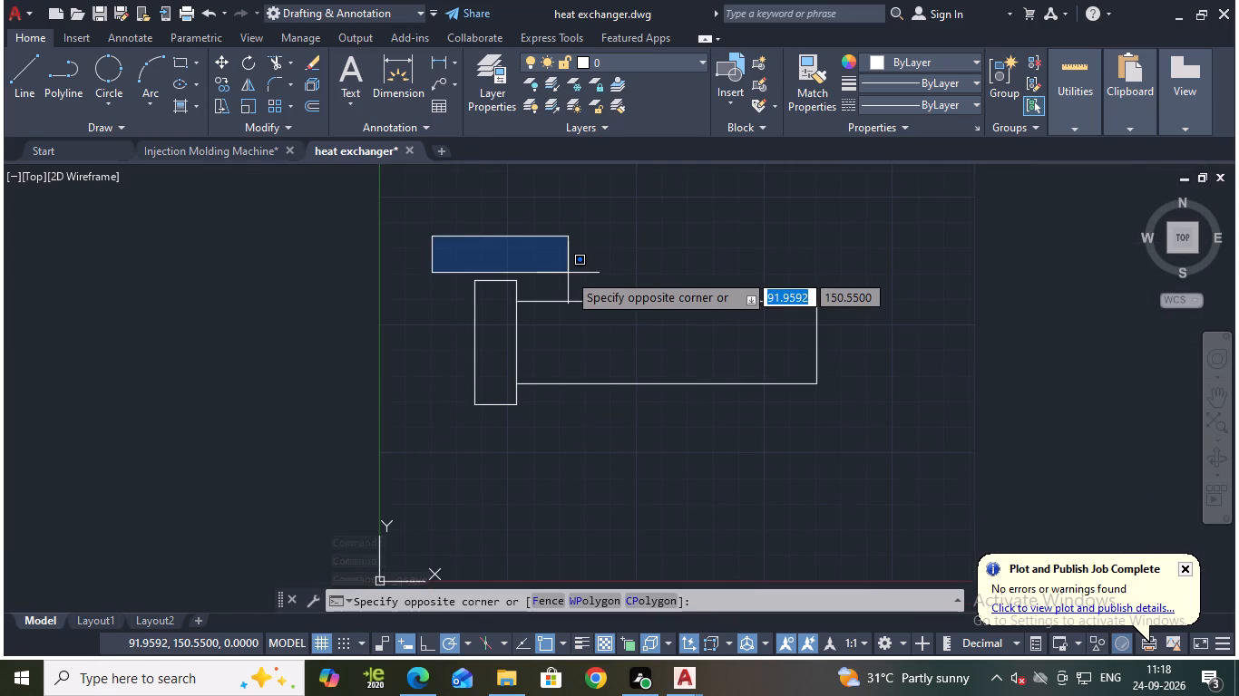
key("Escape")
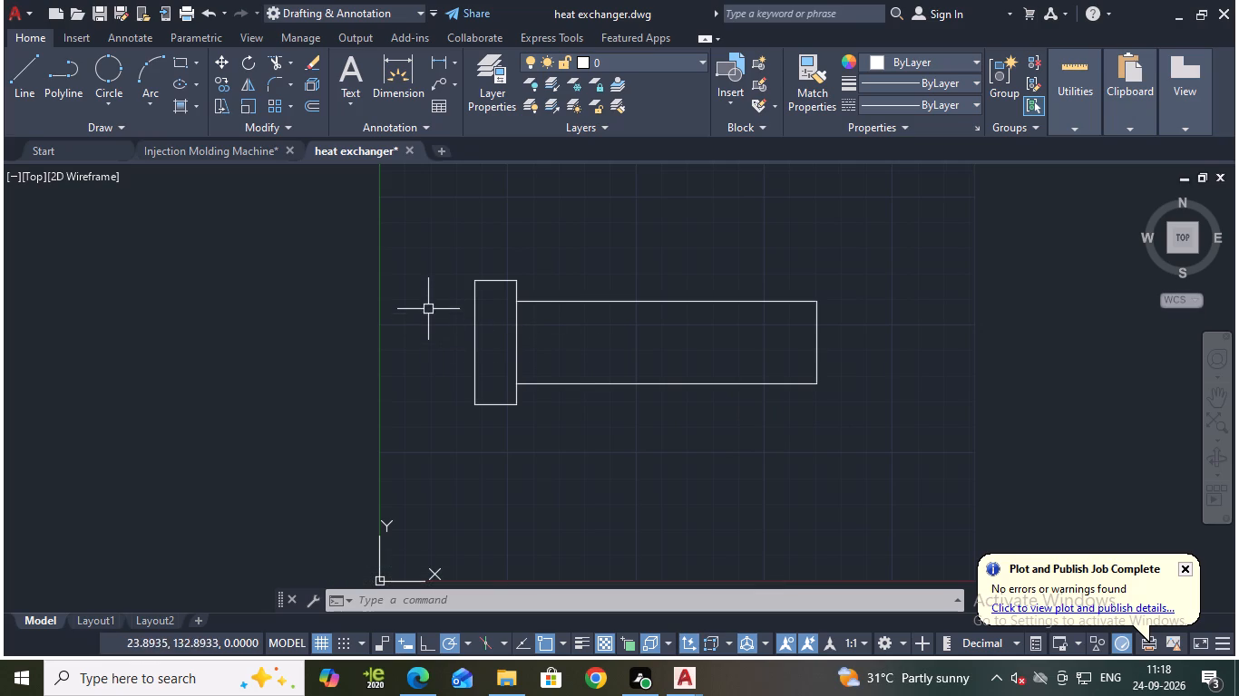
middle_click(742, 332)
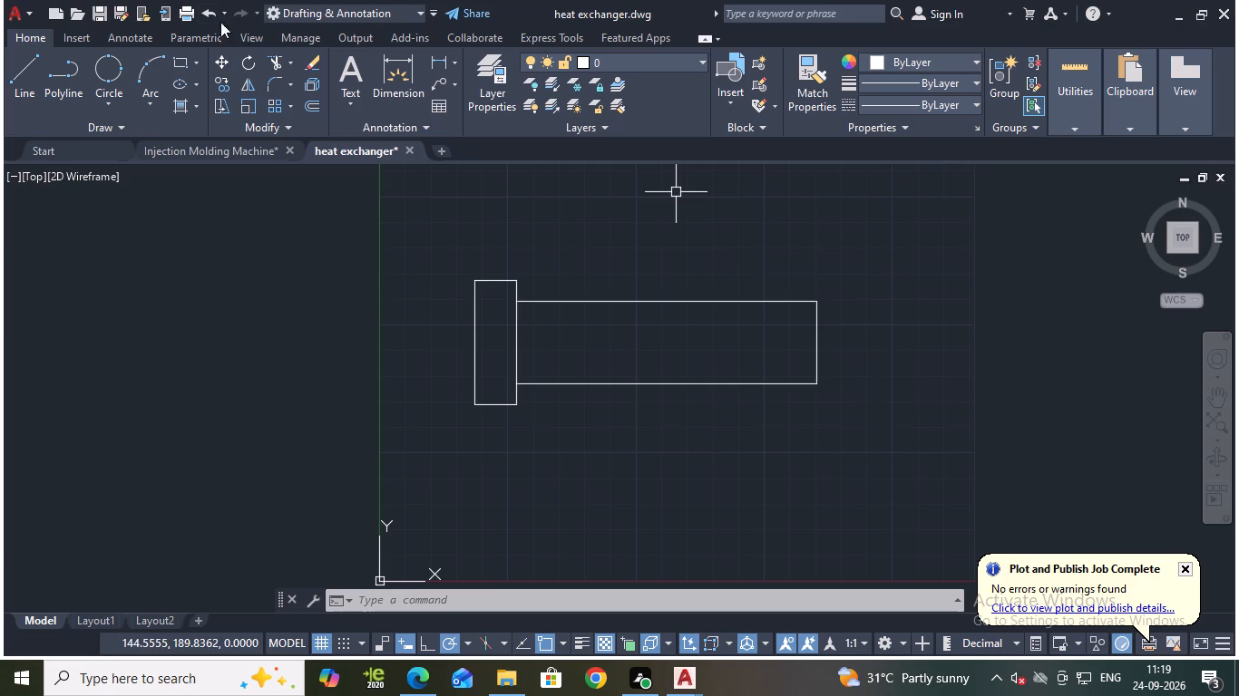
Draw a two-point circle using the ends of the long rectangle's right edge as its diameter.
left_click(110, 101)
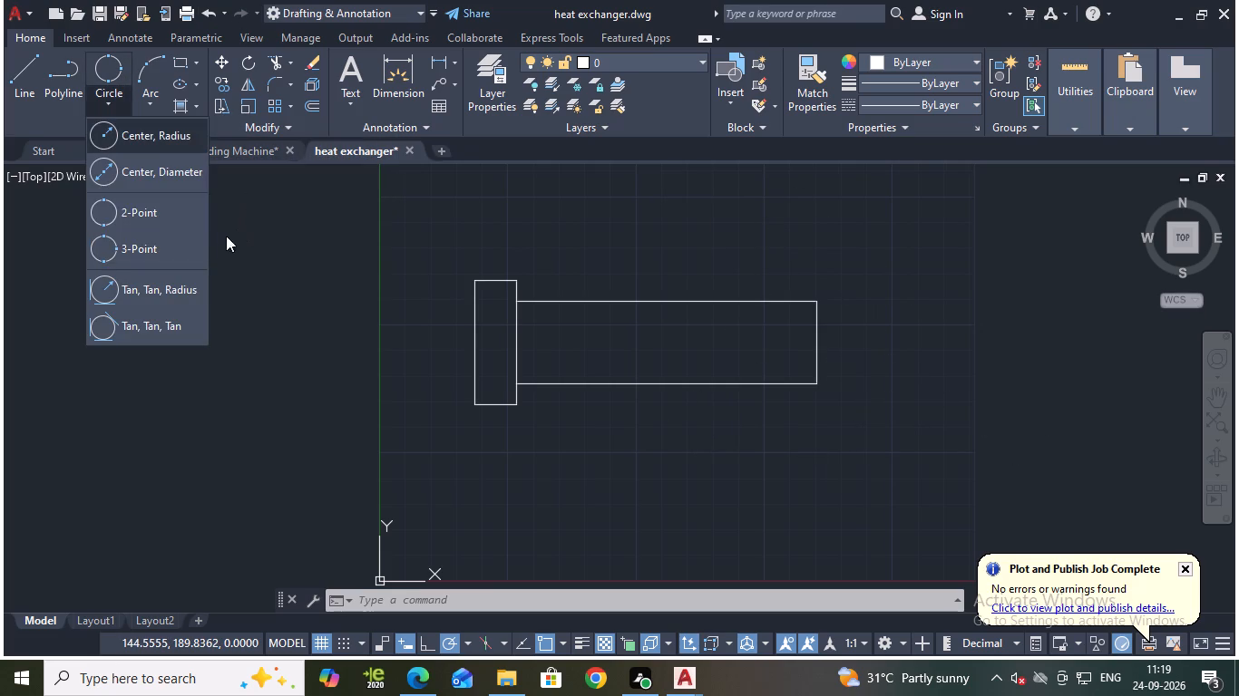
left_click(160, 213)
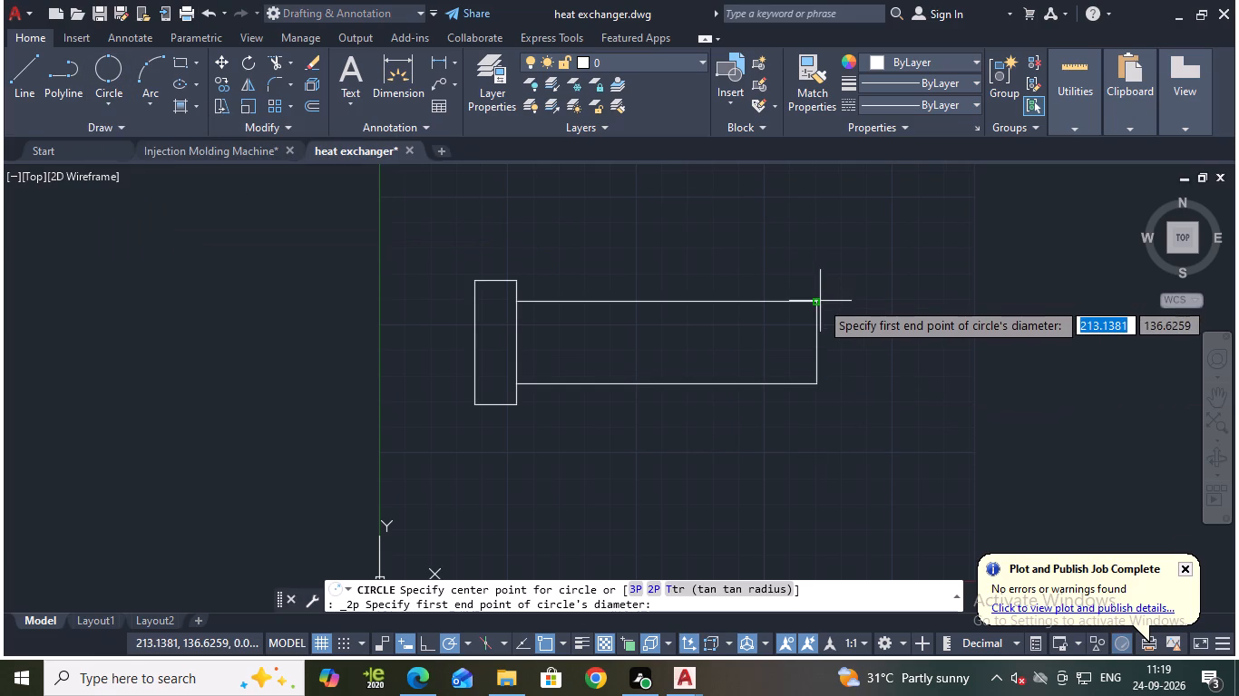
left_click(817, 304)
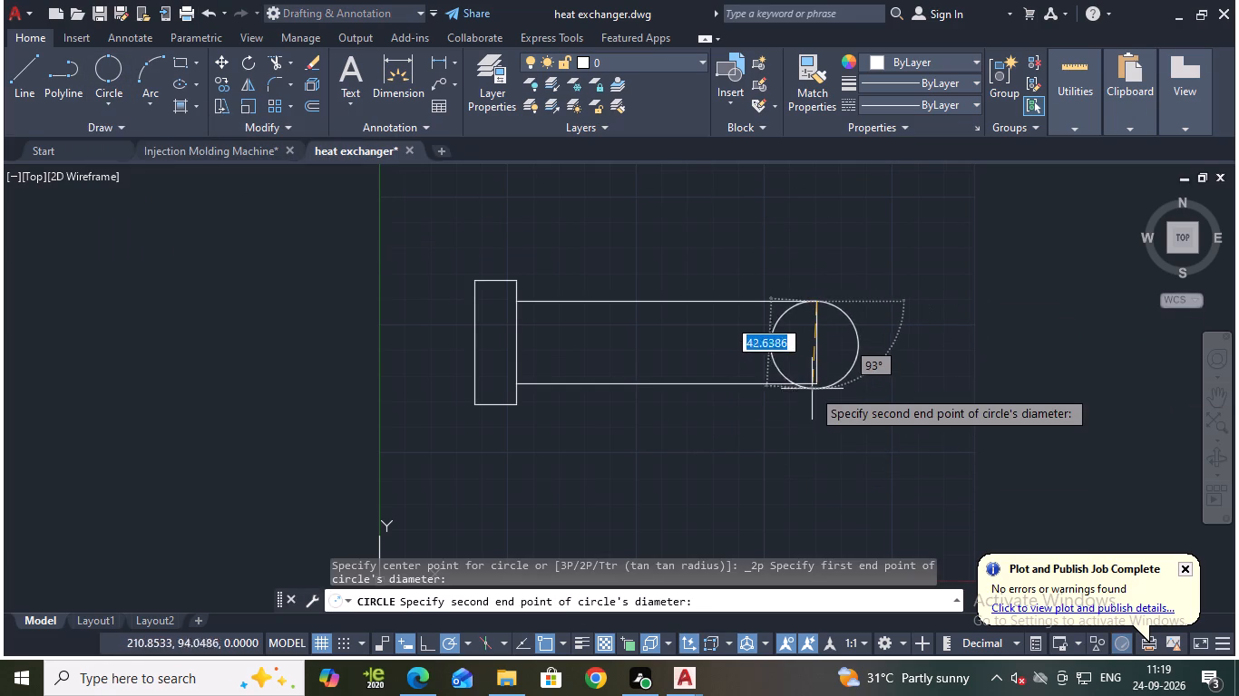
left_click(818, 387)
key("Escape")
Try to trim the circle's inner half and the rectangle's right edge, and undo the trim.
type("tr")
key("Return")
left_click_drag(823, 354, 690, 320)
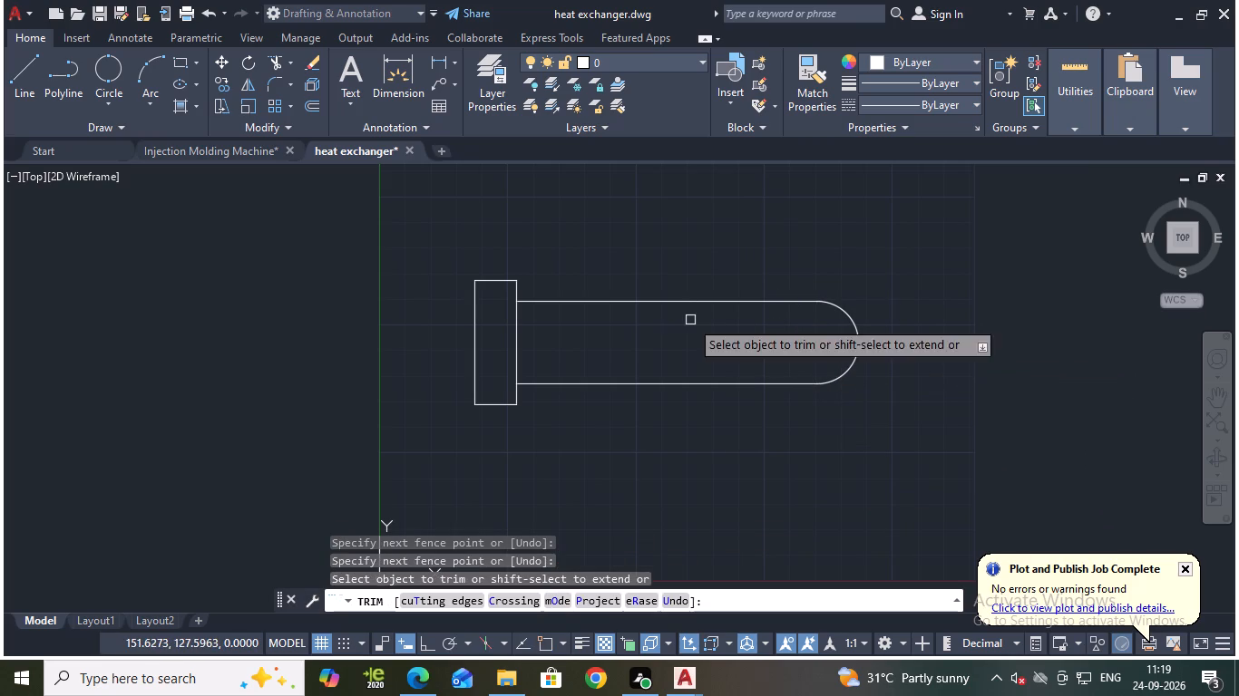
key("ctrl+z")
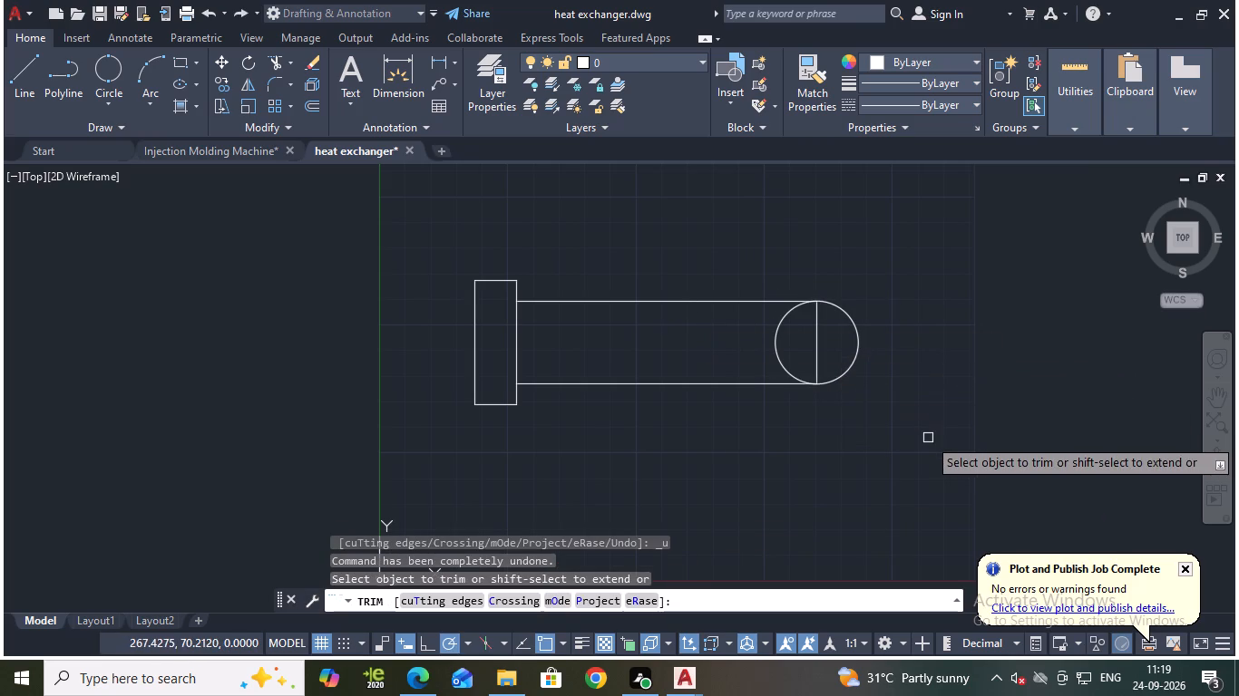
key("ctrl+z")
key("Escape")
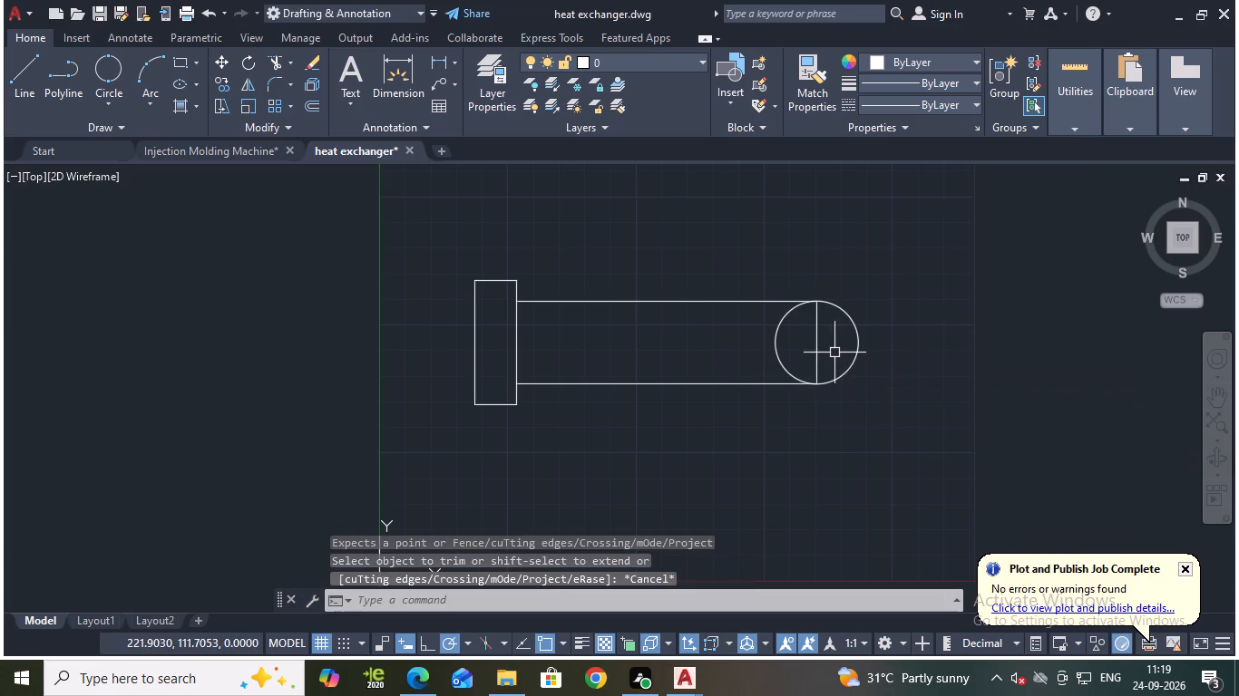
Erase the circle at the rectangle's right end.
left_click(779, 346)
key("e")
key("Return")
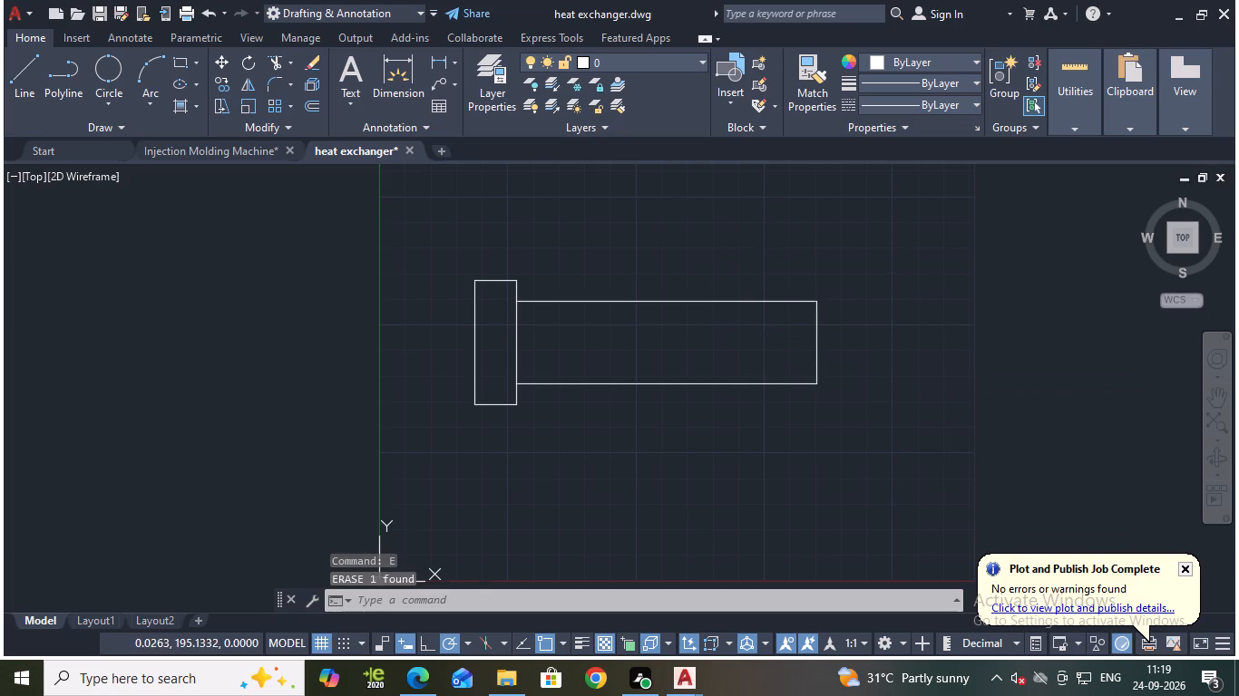
Draw a line about 41 units long at 60° from the long rectangle's top edge, continuing horizontally right for about 69 units.
left_click(11, 74)
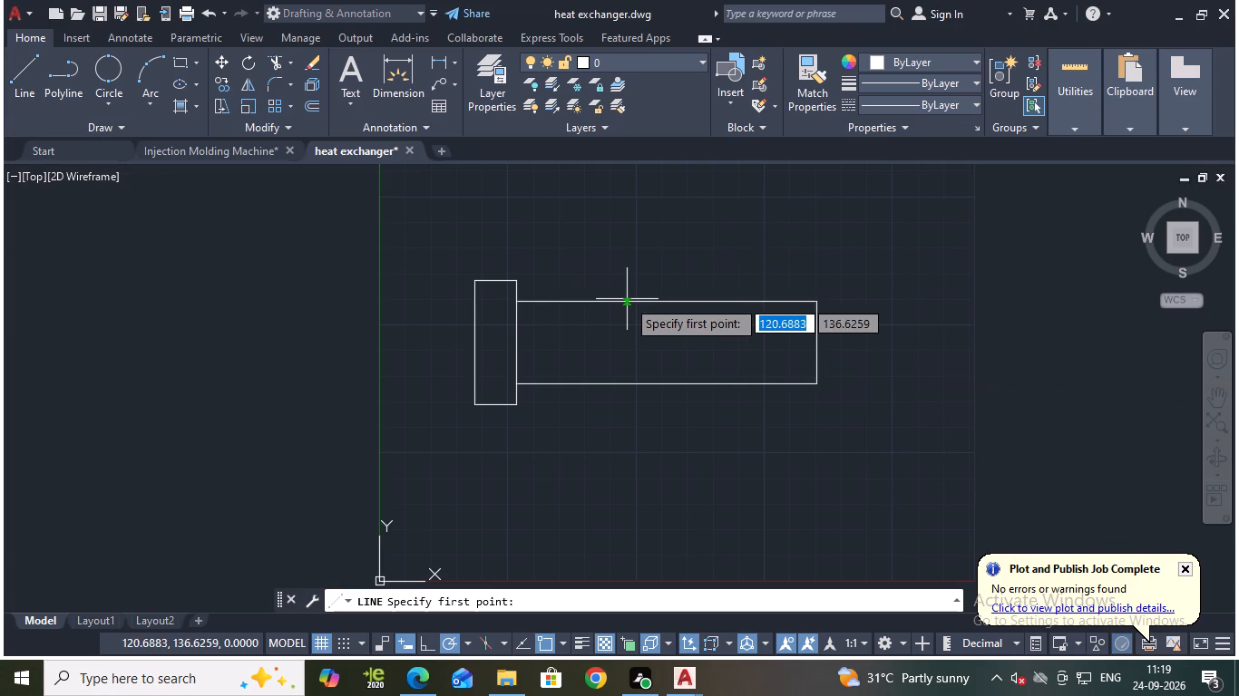
left_click(559, 301)
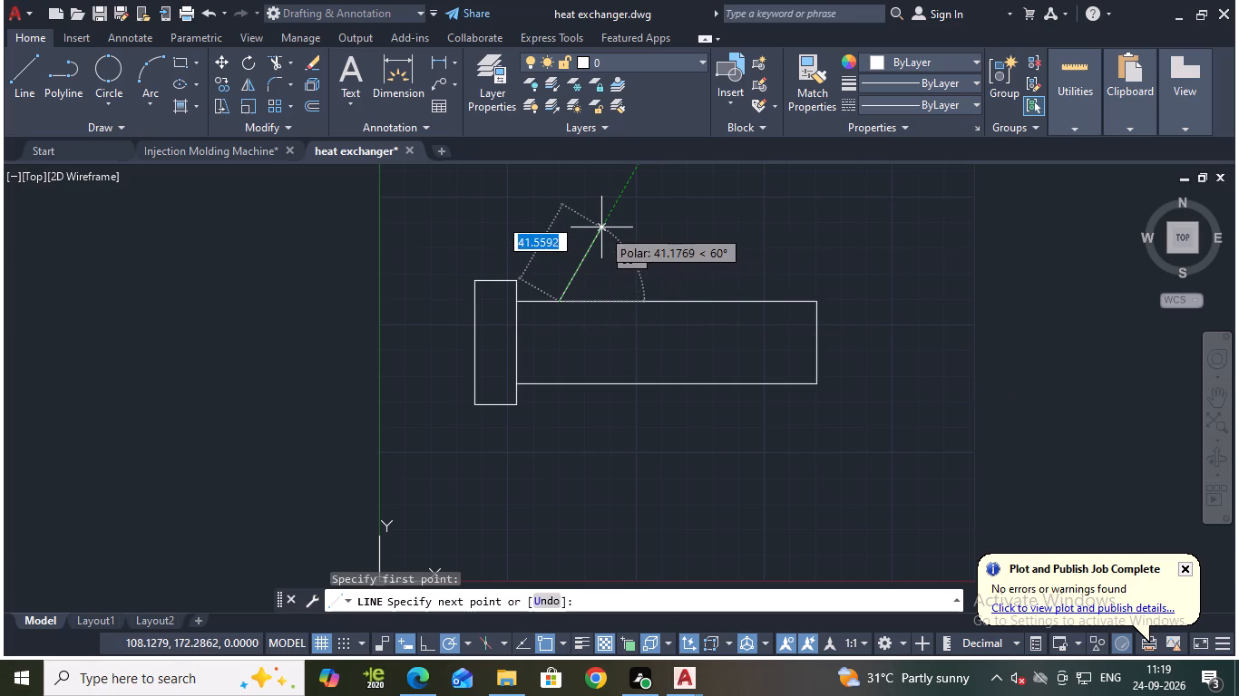
left_click(601, 227)
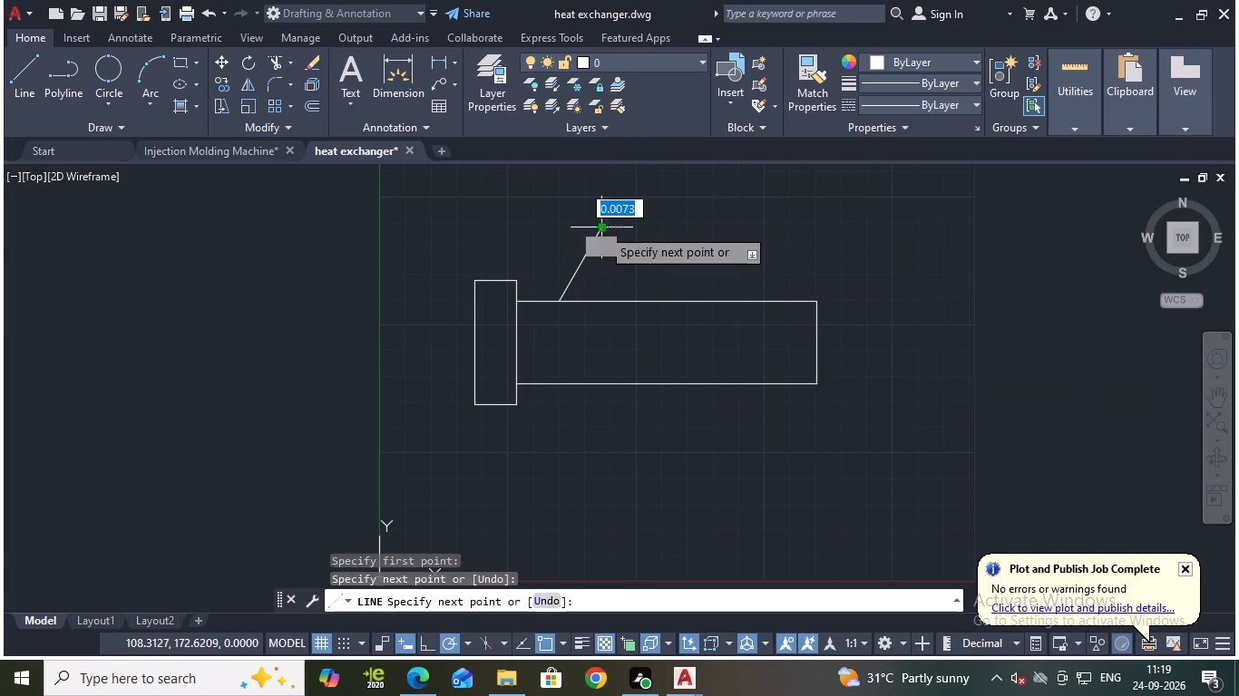
left_click(744, 225)
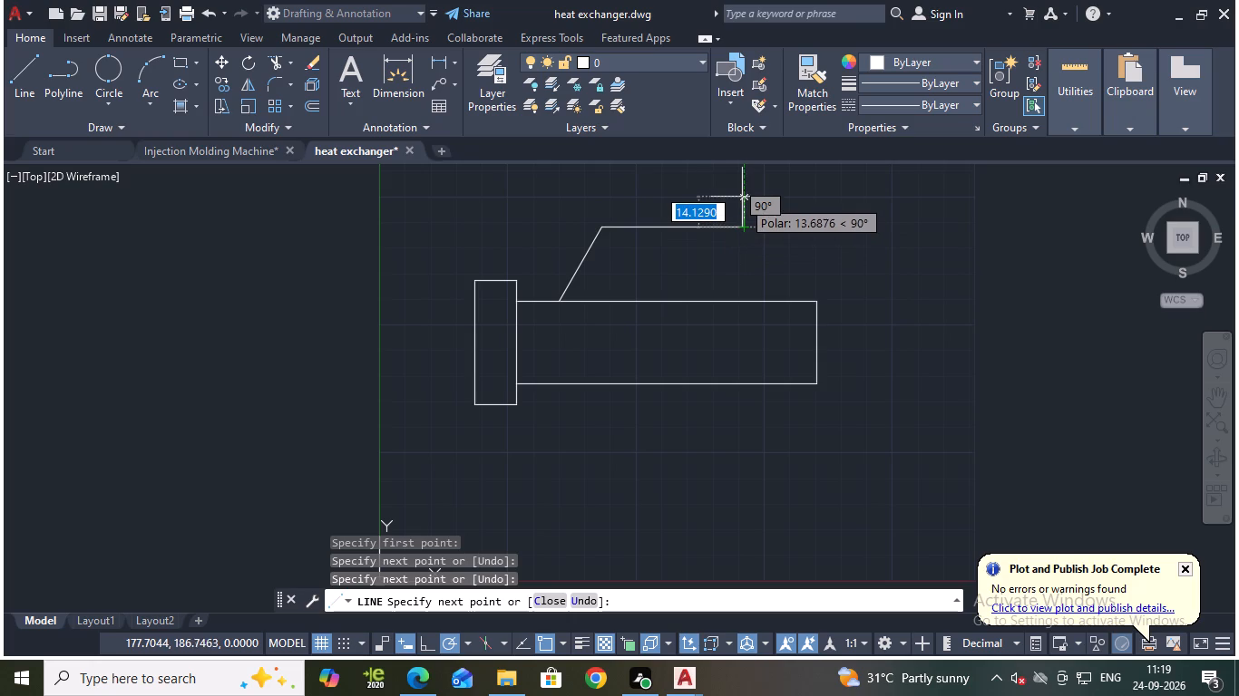
Continue the outline around a top nozzle about 16 units high and 18 units wide.
middle_click_drag(746, 197, 760, 250)
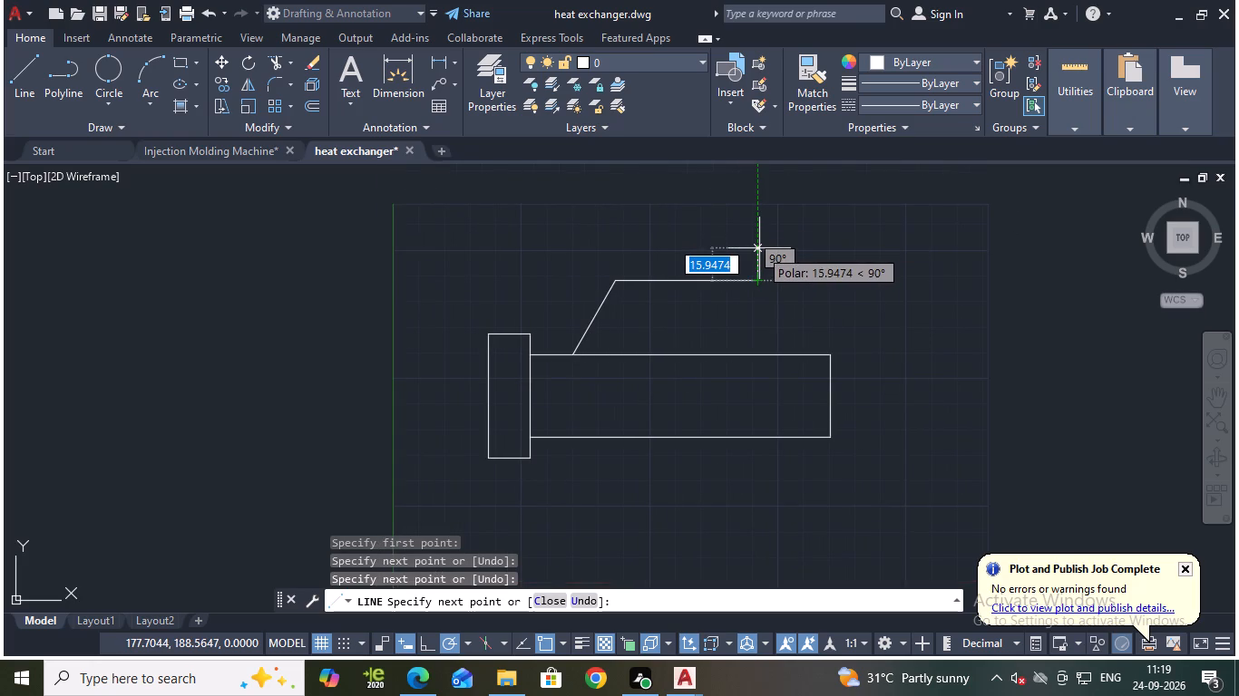
left_click(759, 248)
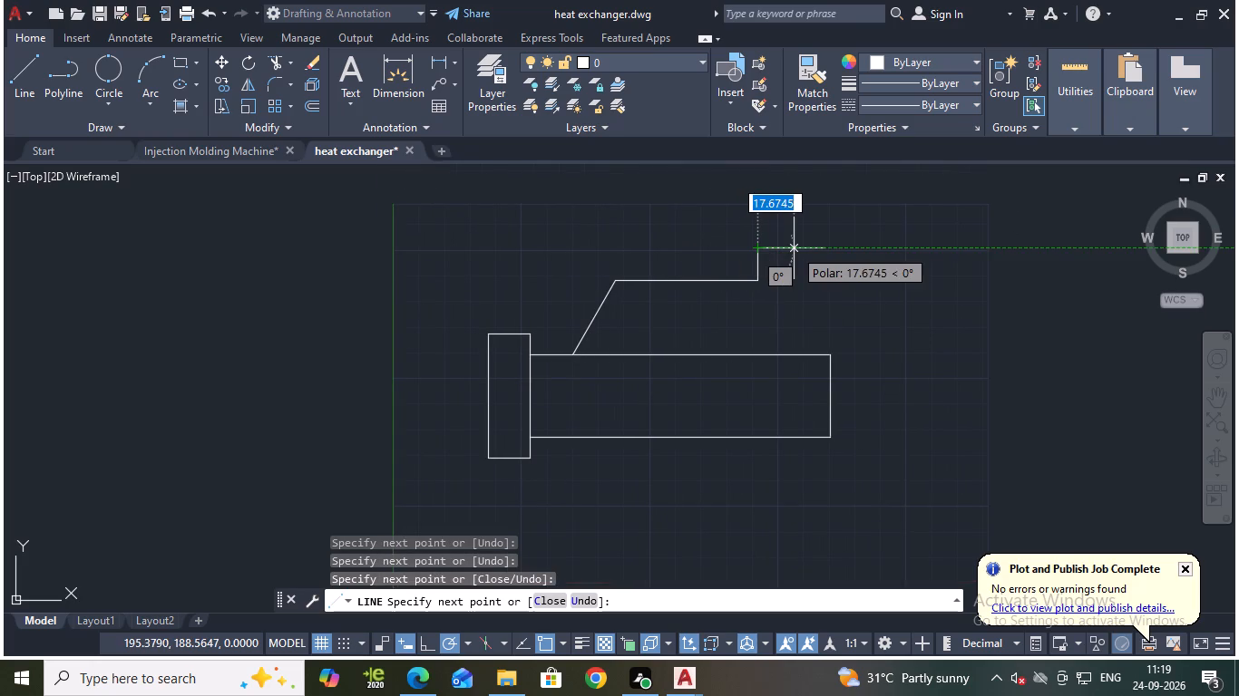
left_click(794, 248)
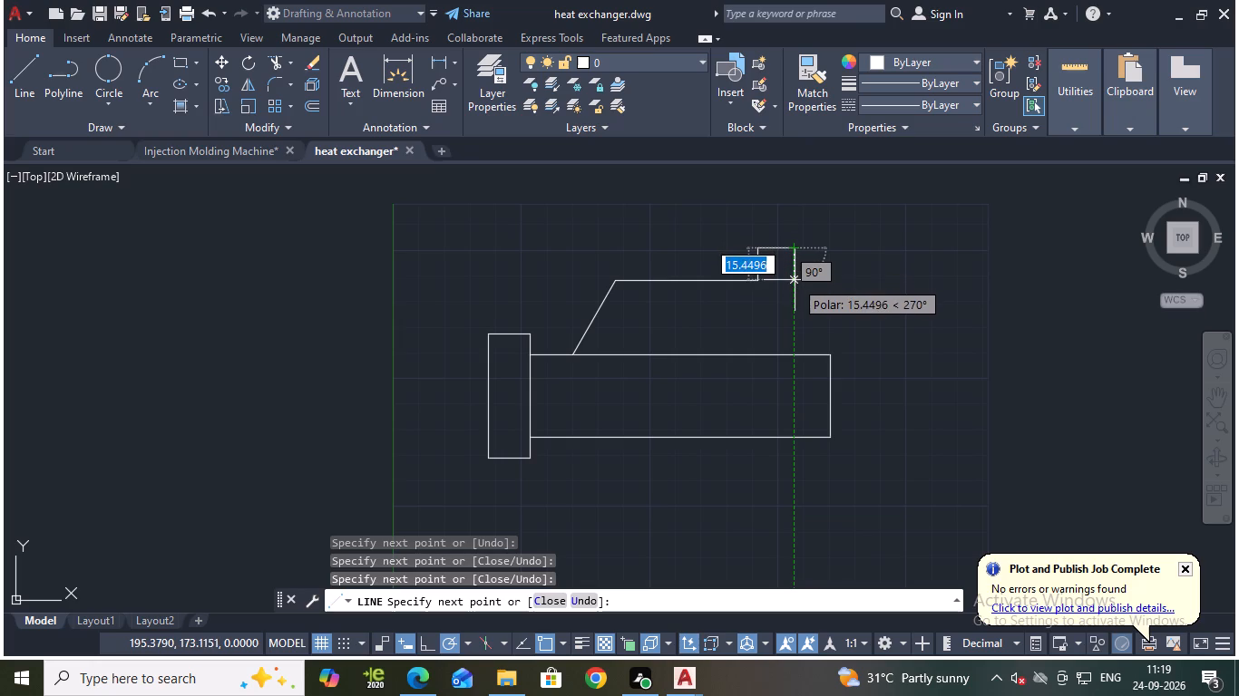
left_click(795, 281)
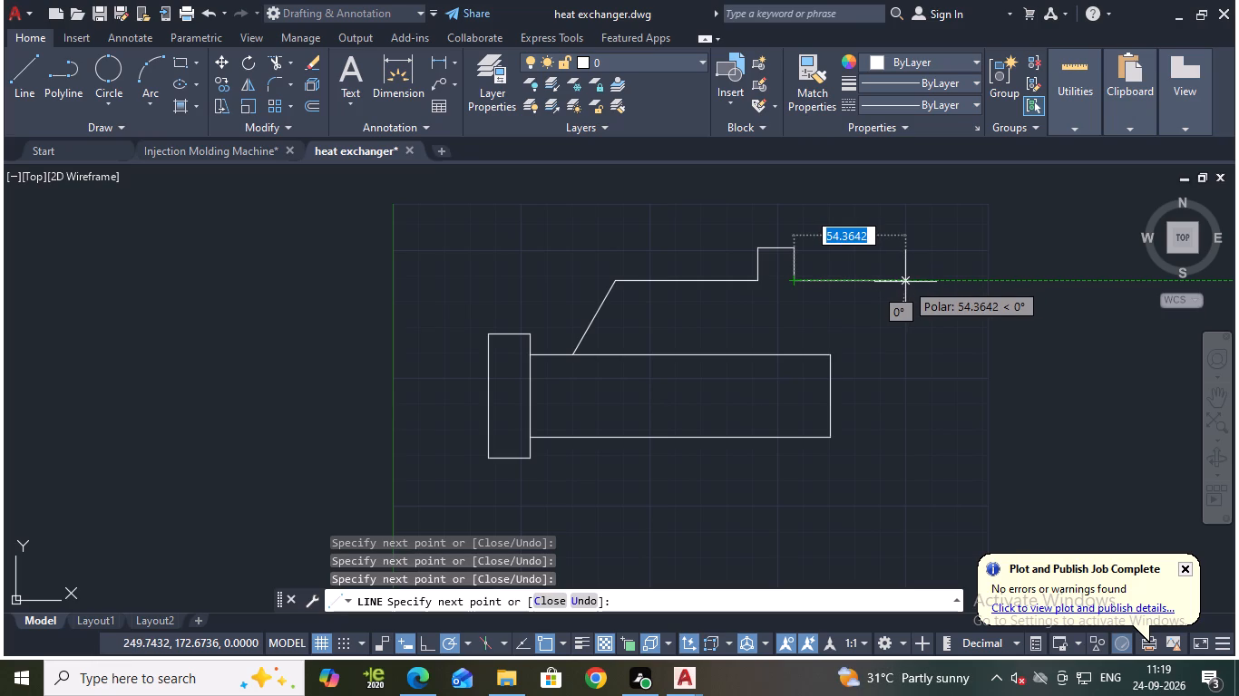
Continue the outline about 54 units right, 90 units down and 36 units back left around the rectangle's right end.
left_click(905, 282)
middle_click_drag(907, 474, 906, 475)
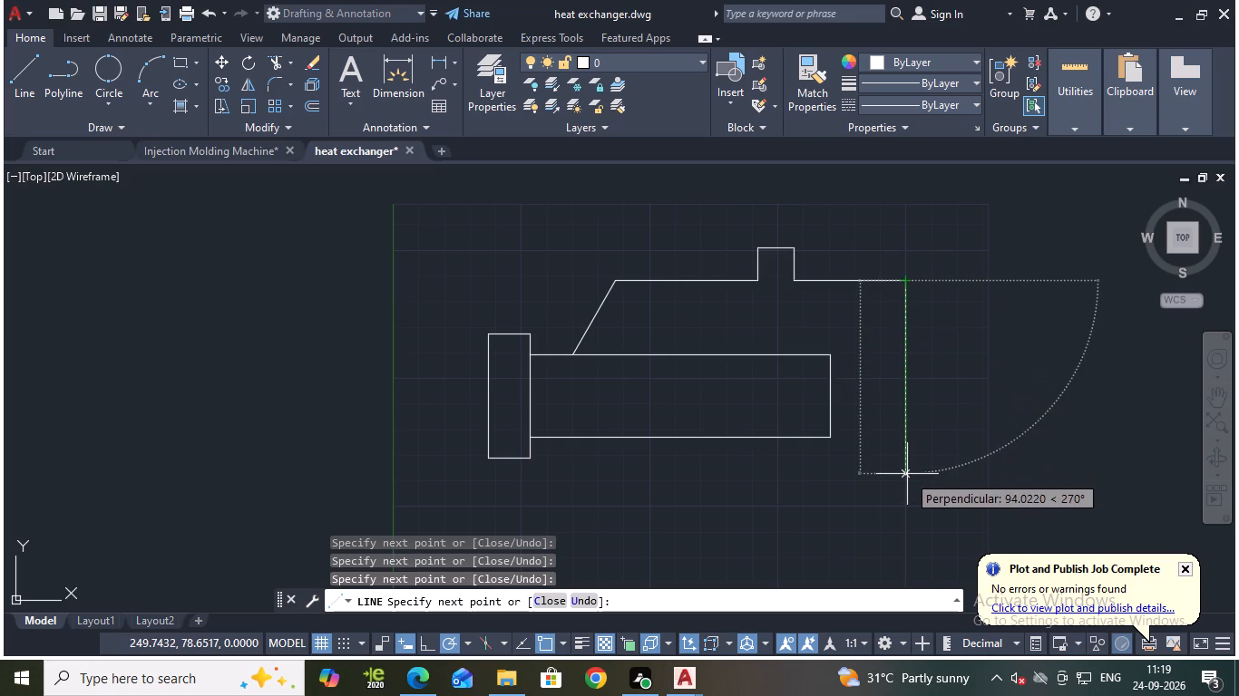
middle_click_drag(906, 475, 918, 433)
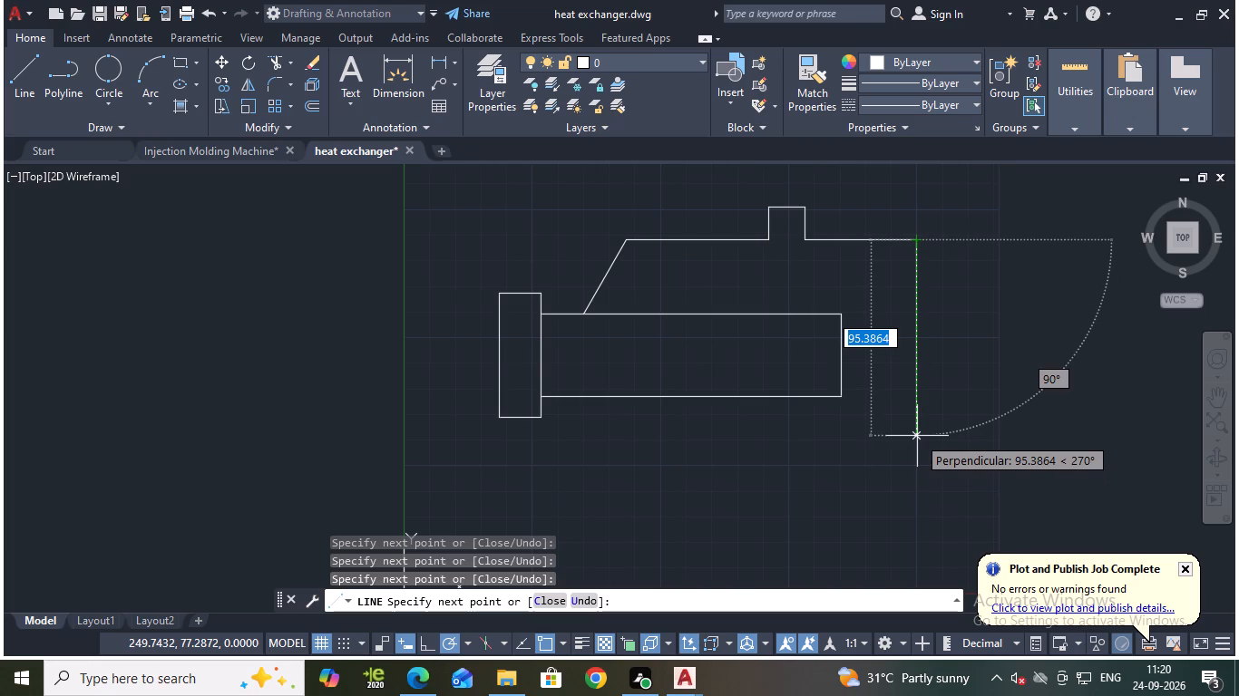
left_click(916, 425)
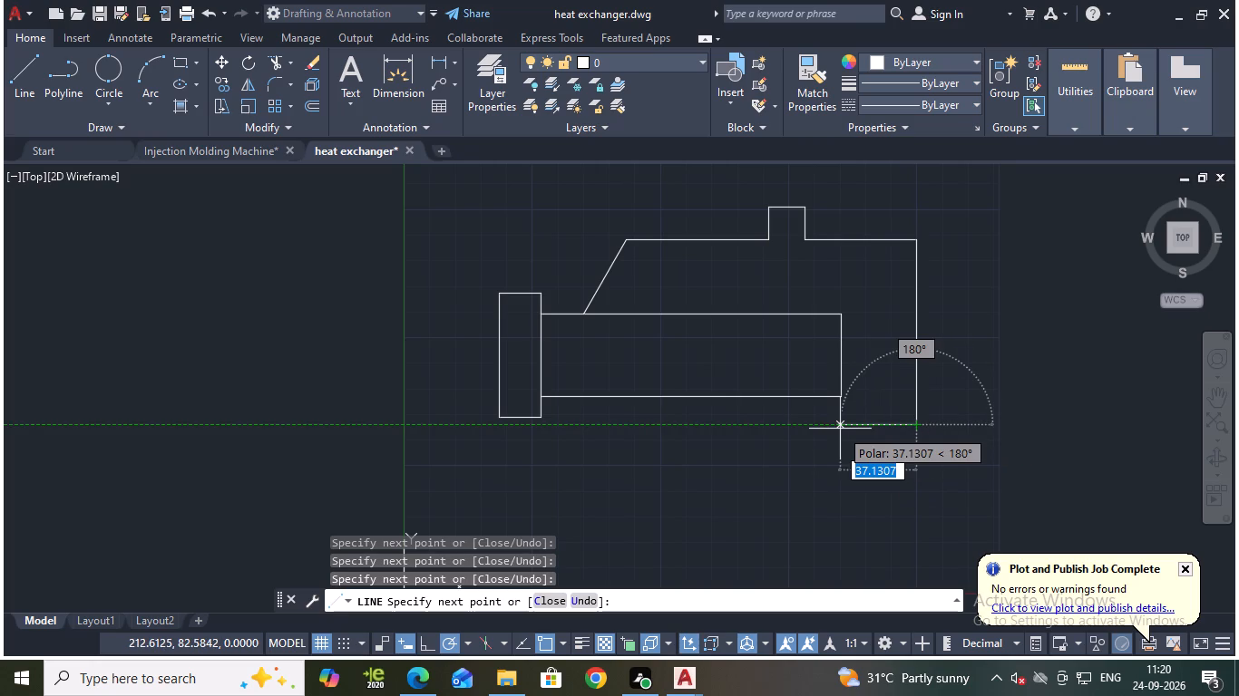
left_click(843, 429)
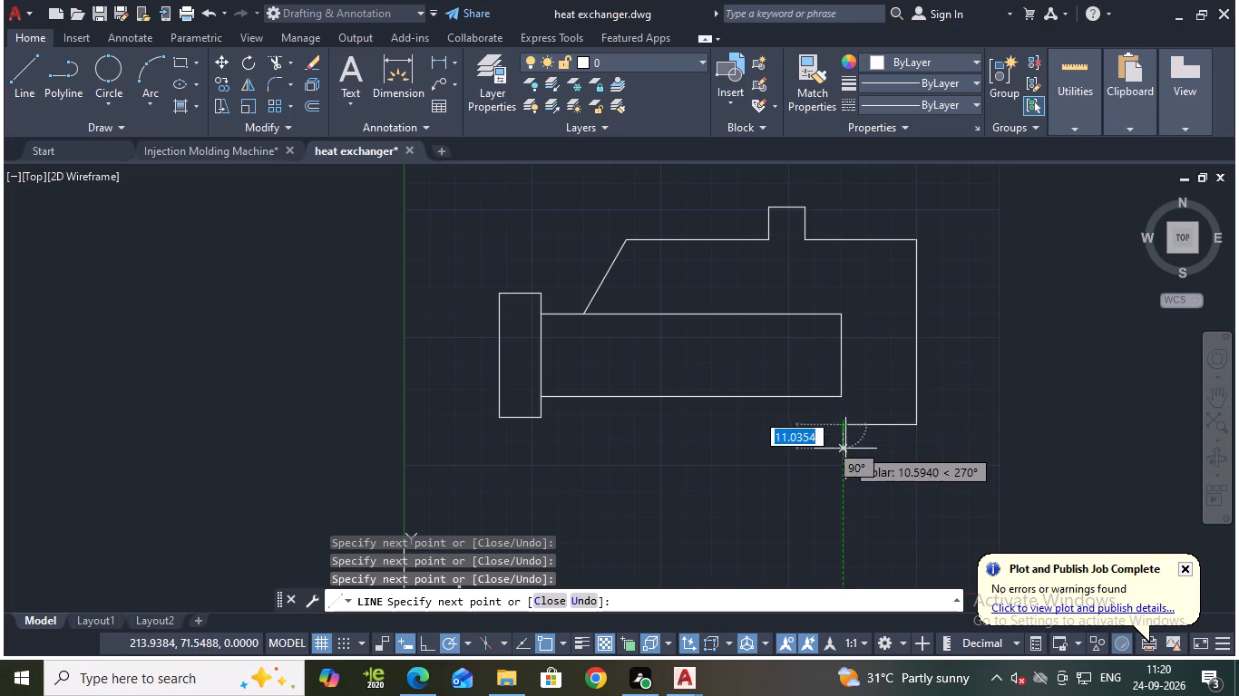
Draw a bottom nozzle in the outline, 15 units down, 10 units left and 15 units back up.
type("15")
key("Return")
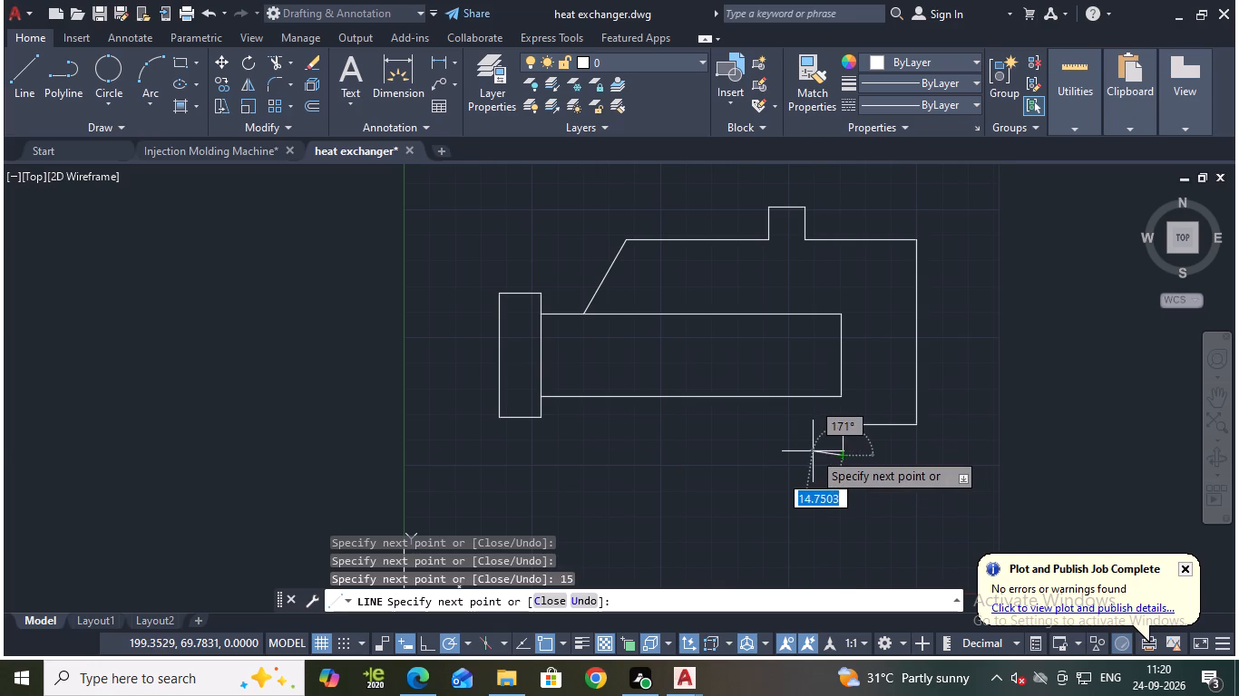
type("10")
key("Return")
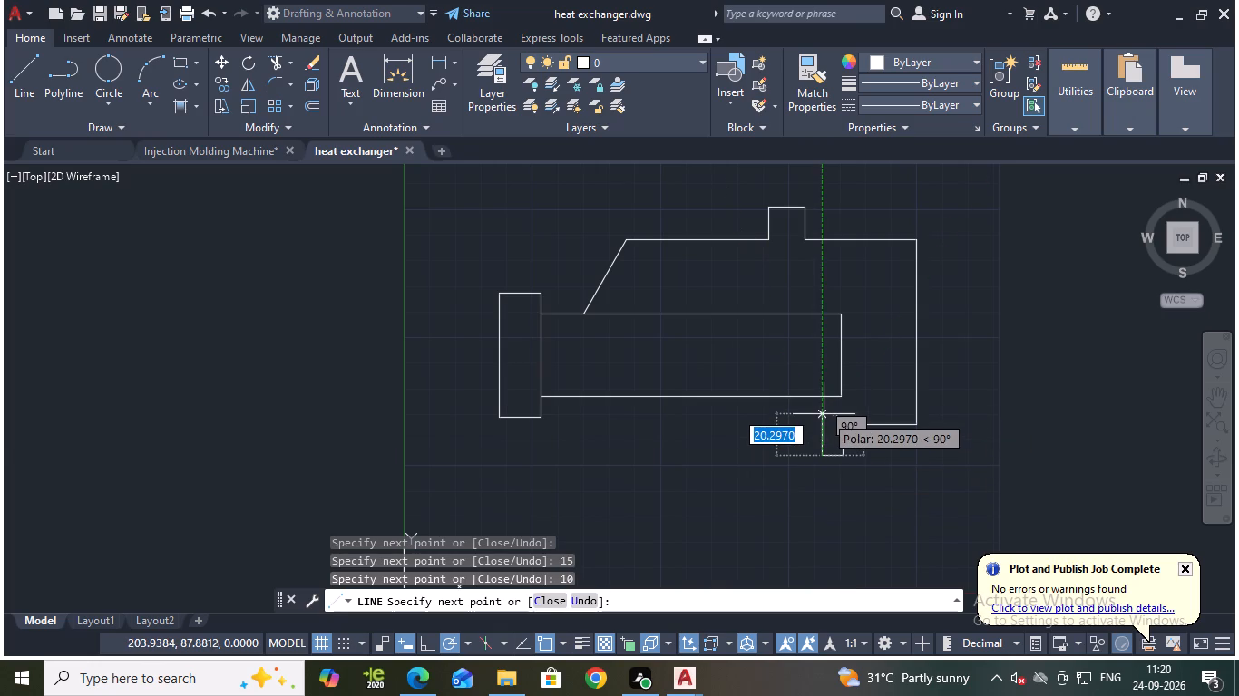
type("15")
key("Return")
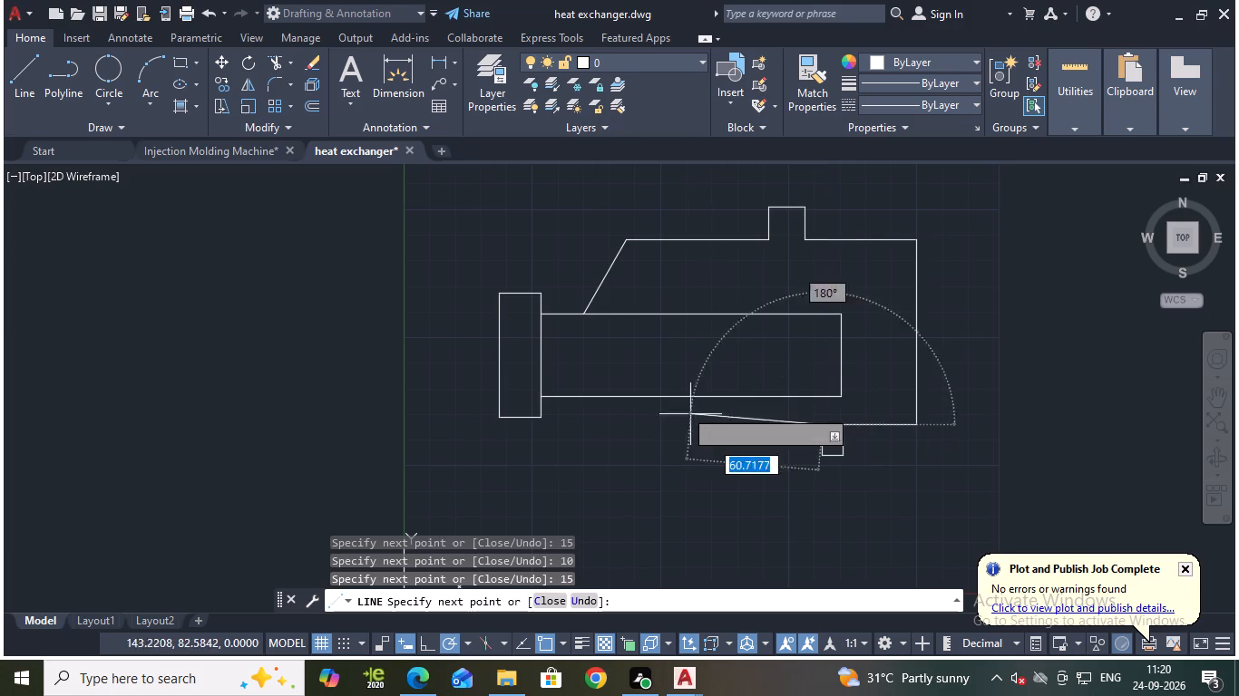
Continue the shell outline's bottom edge about 107 units left from the bottom nozzle.
left_click(603, 421)
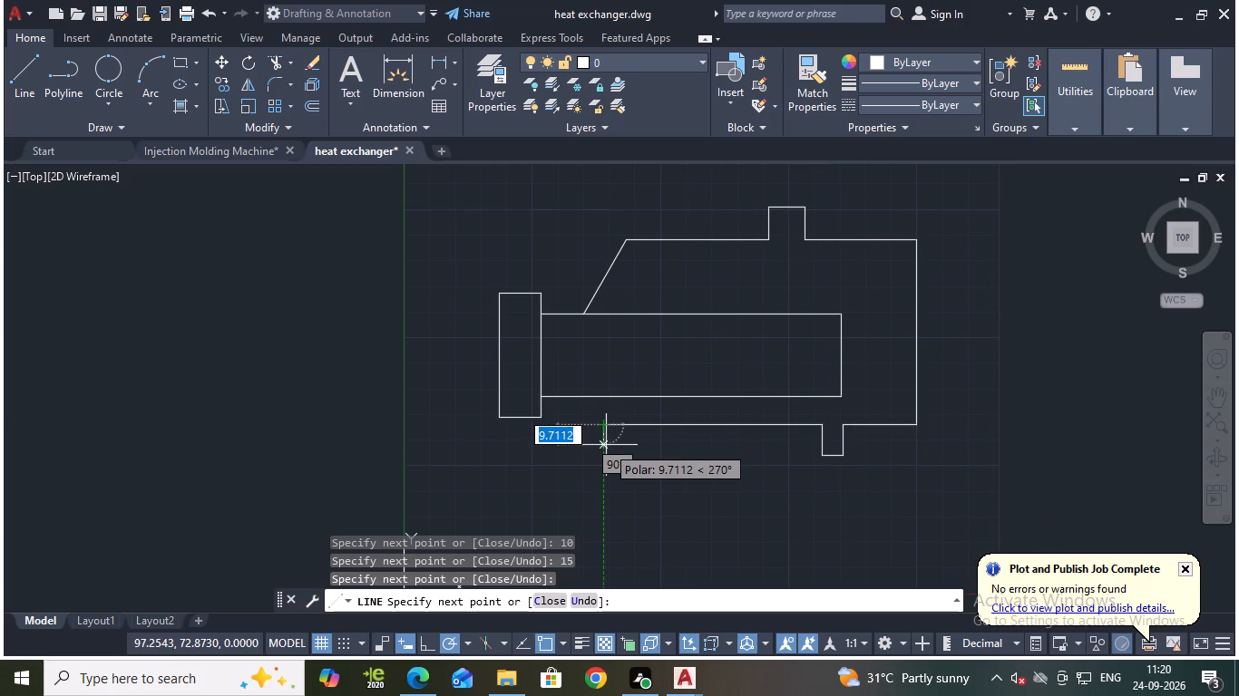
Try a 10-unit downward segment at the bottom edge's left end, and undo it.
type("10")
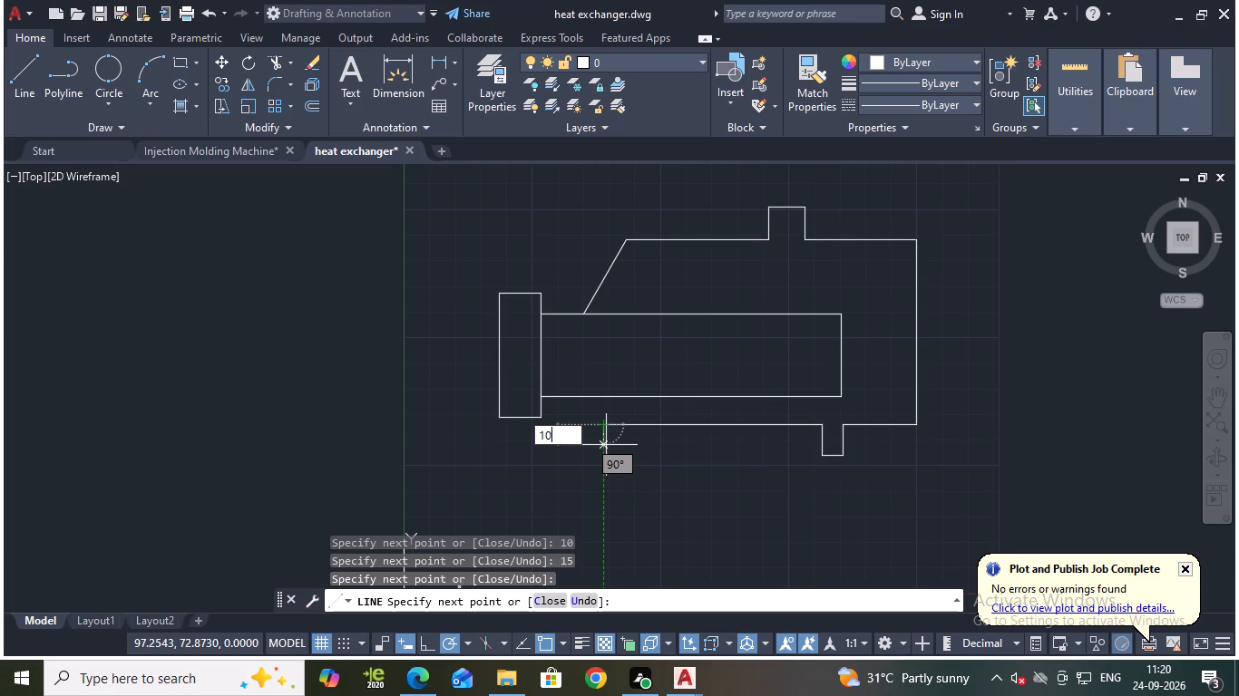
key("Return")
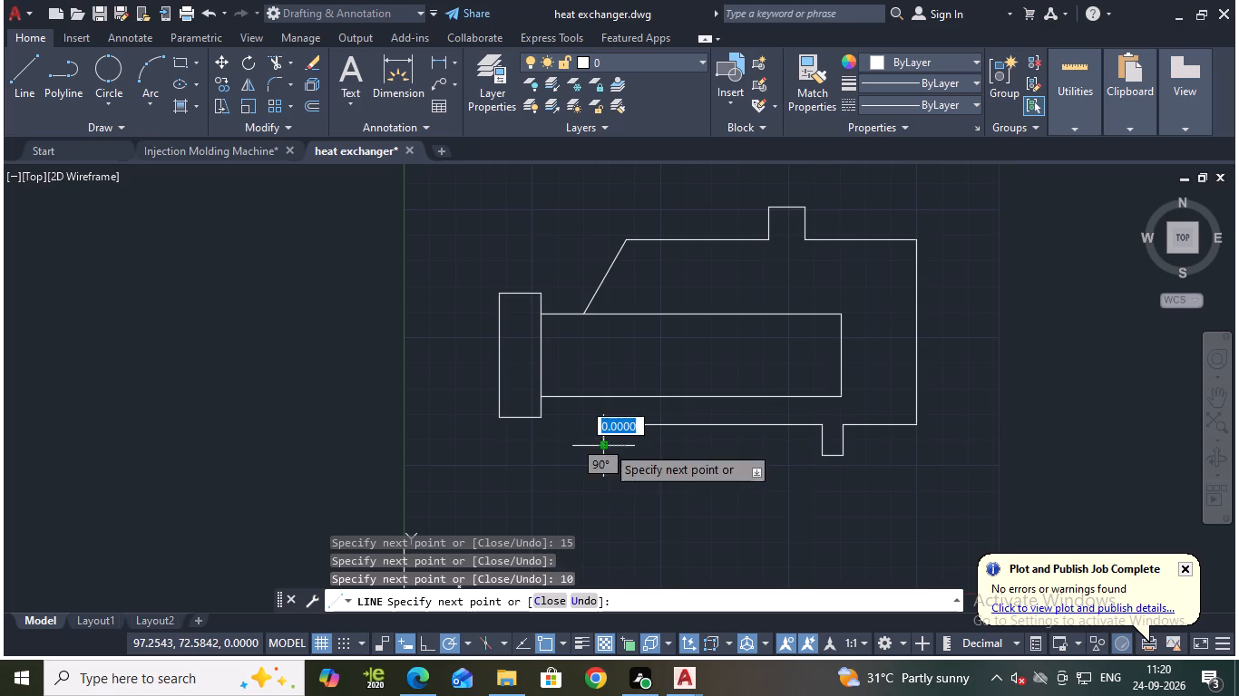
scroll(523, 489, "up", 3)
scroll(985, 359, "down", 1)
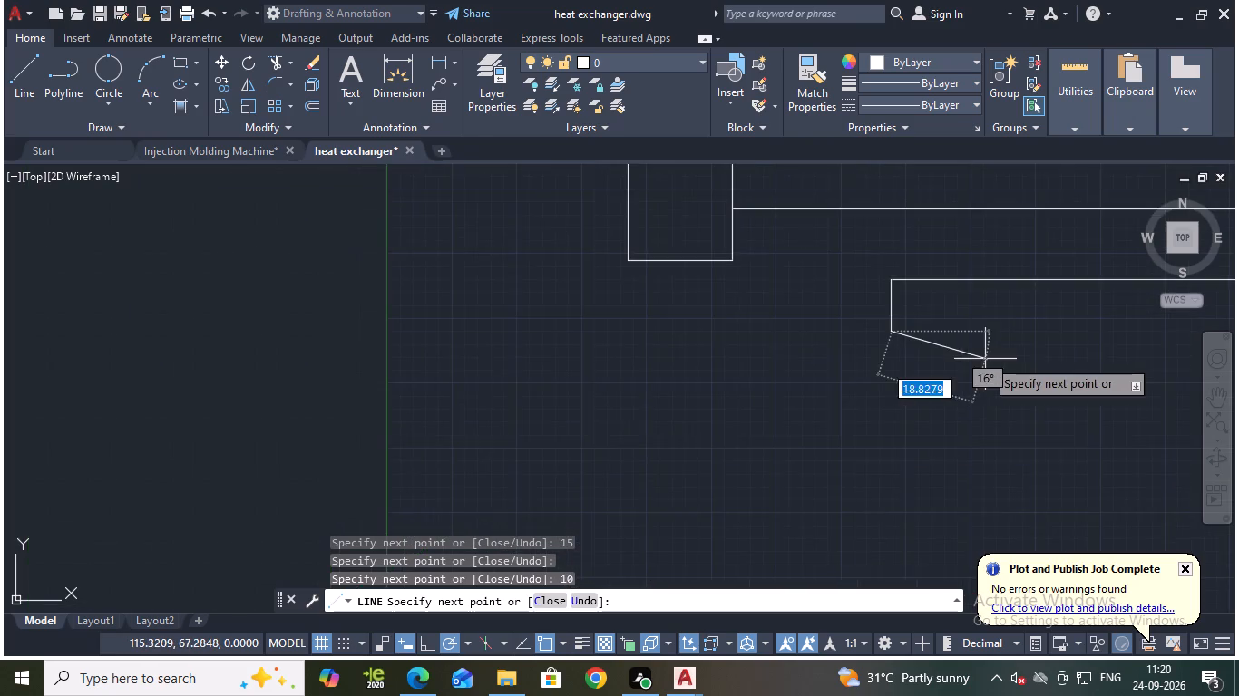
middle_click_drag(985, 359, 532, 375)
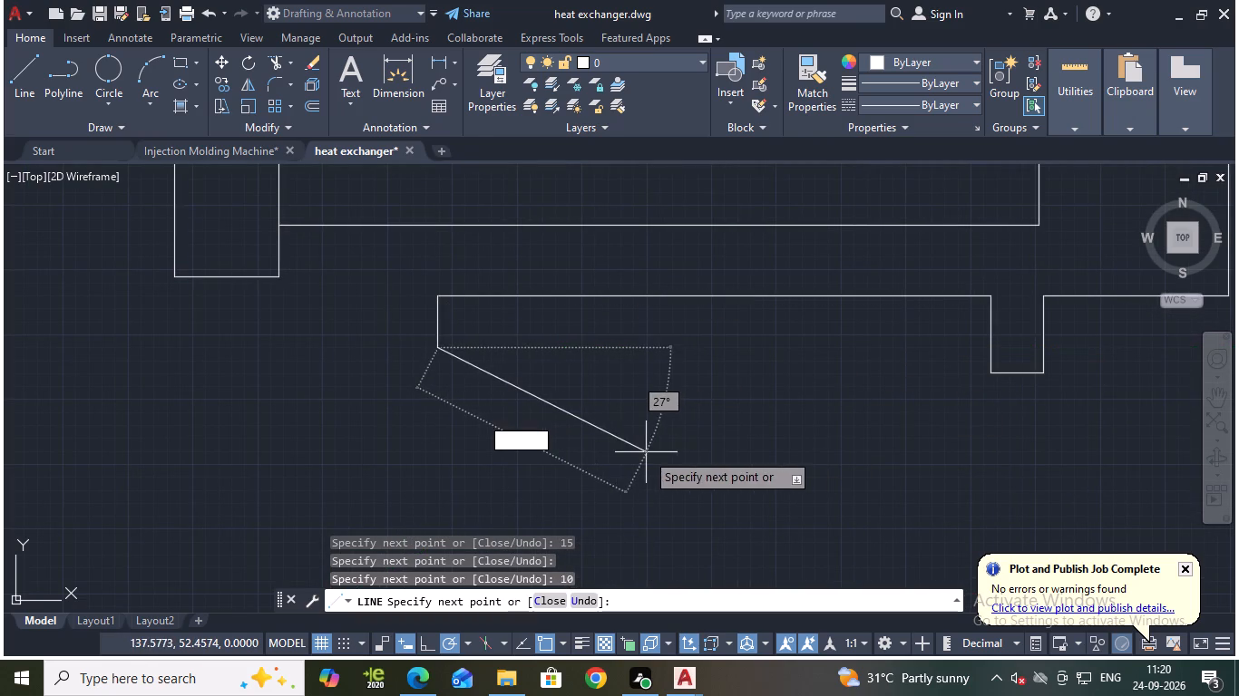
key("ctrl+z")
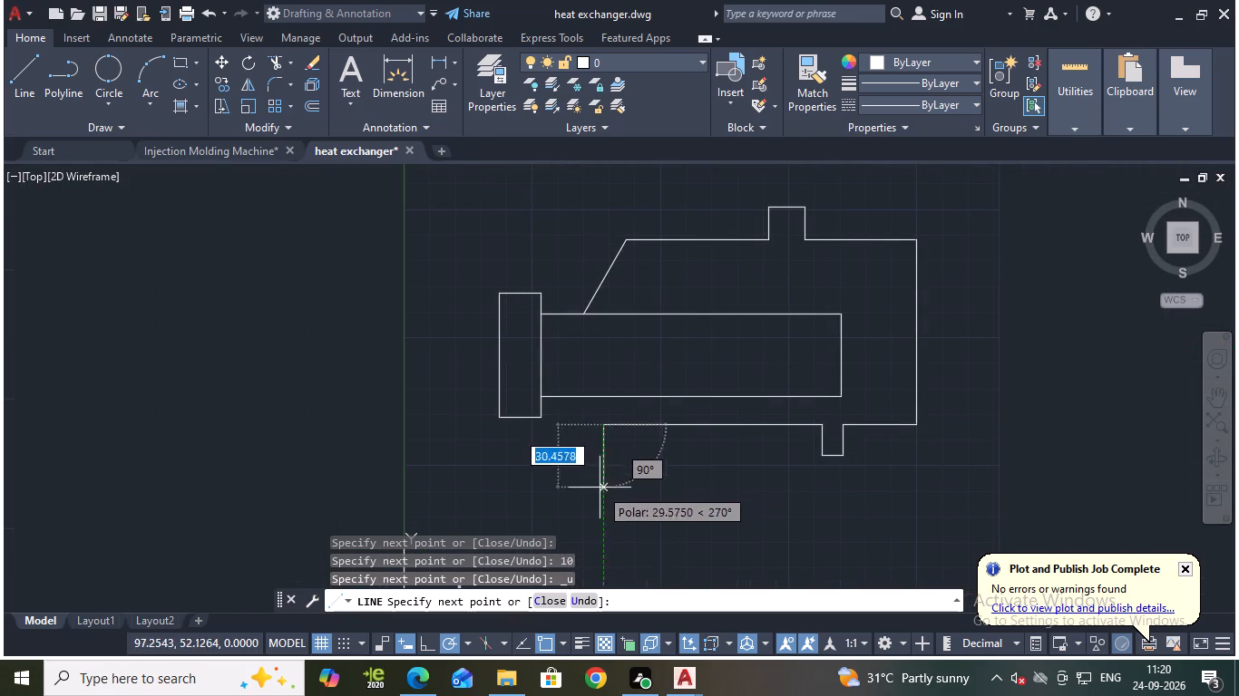
Draw a second bottom nozzle in the outline, 15 units down, 10 units left and 15 units back up.
type("15")
key("Return")
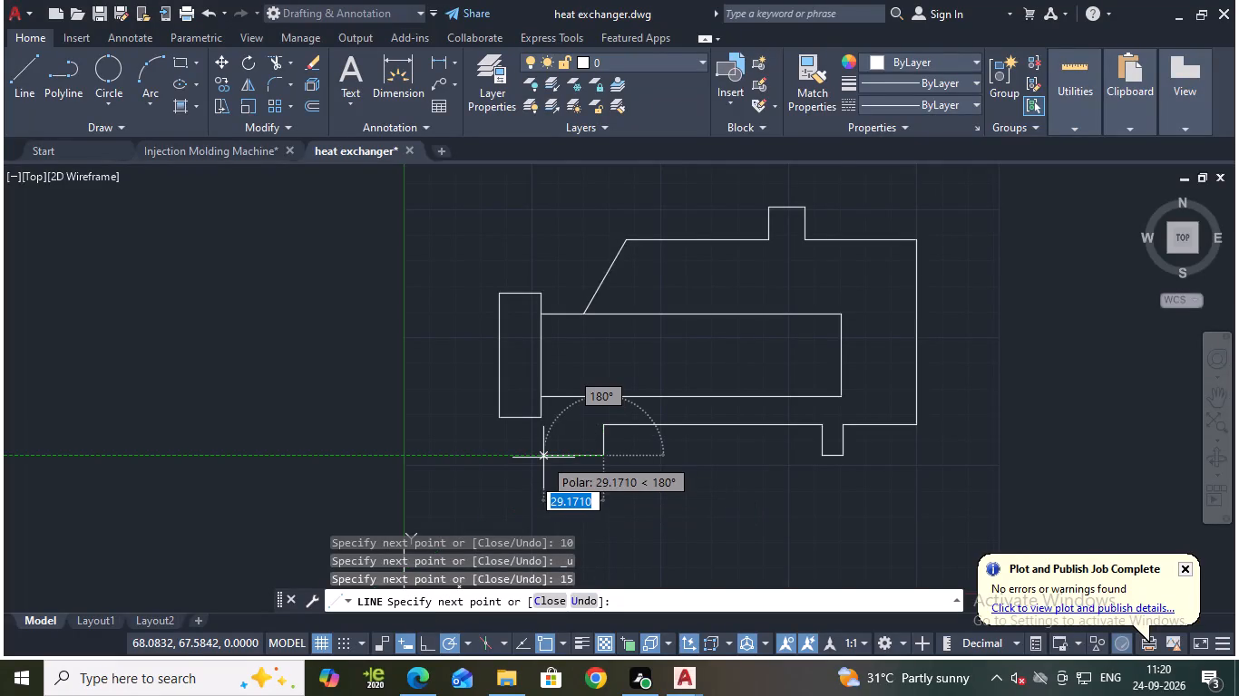
type("10")
key("Return")
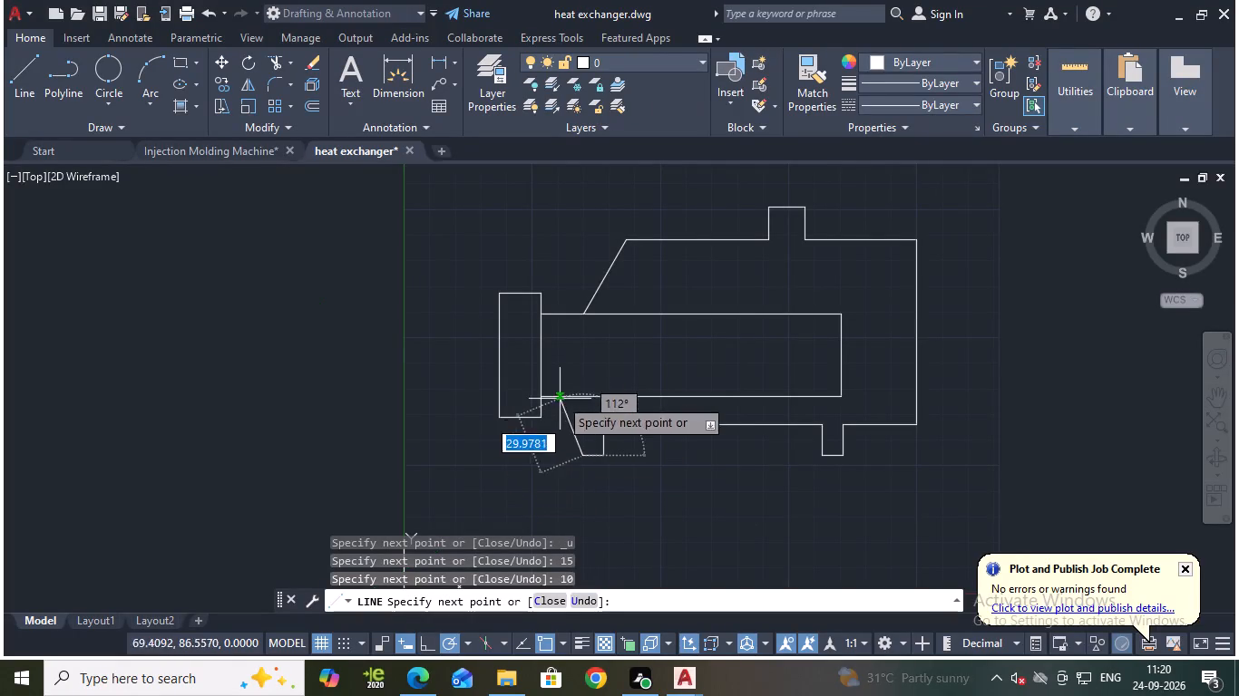
type("15")
key("Return")
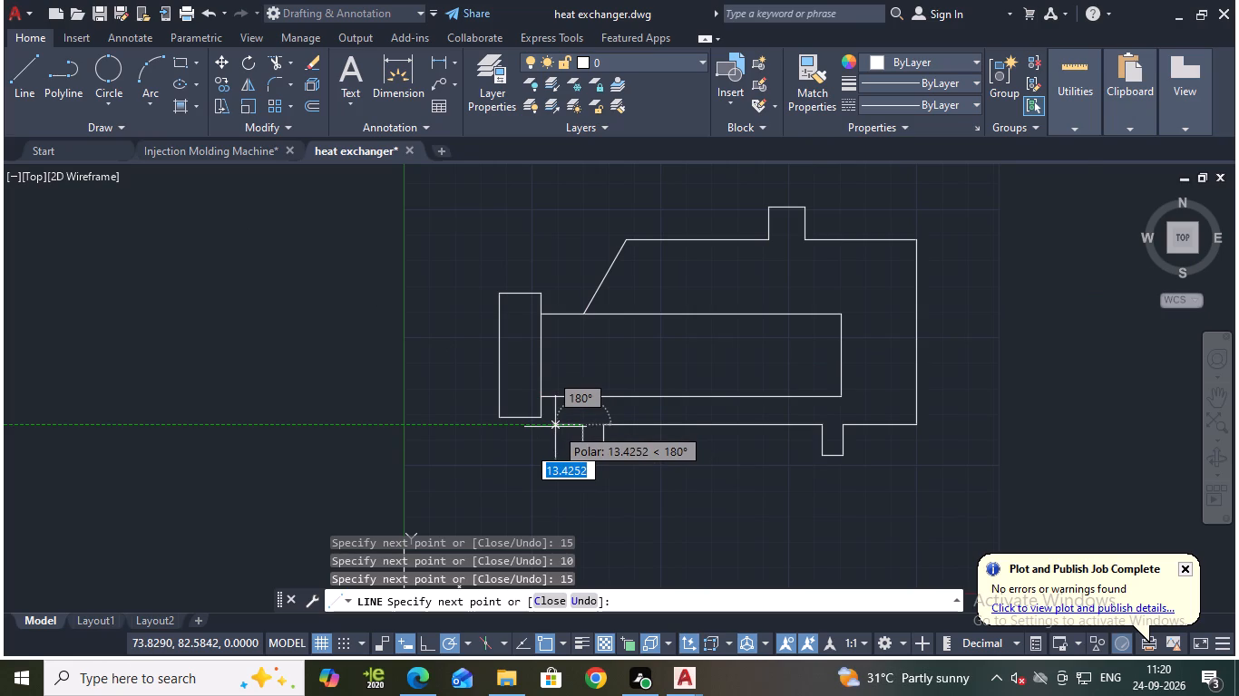
Continue the bottom edge about 52 units left from the second nozzle, past the flange rectangle, and end the line.
scroll(555, 427, "up", 1)
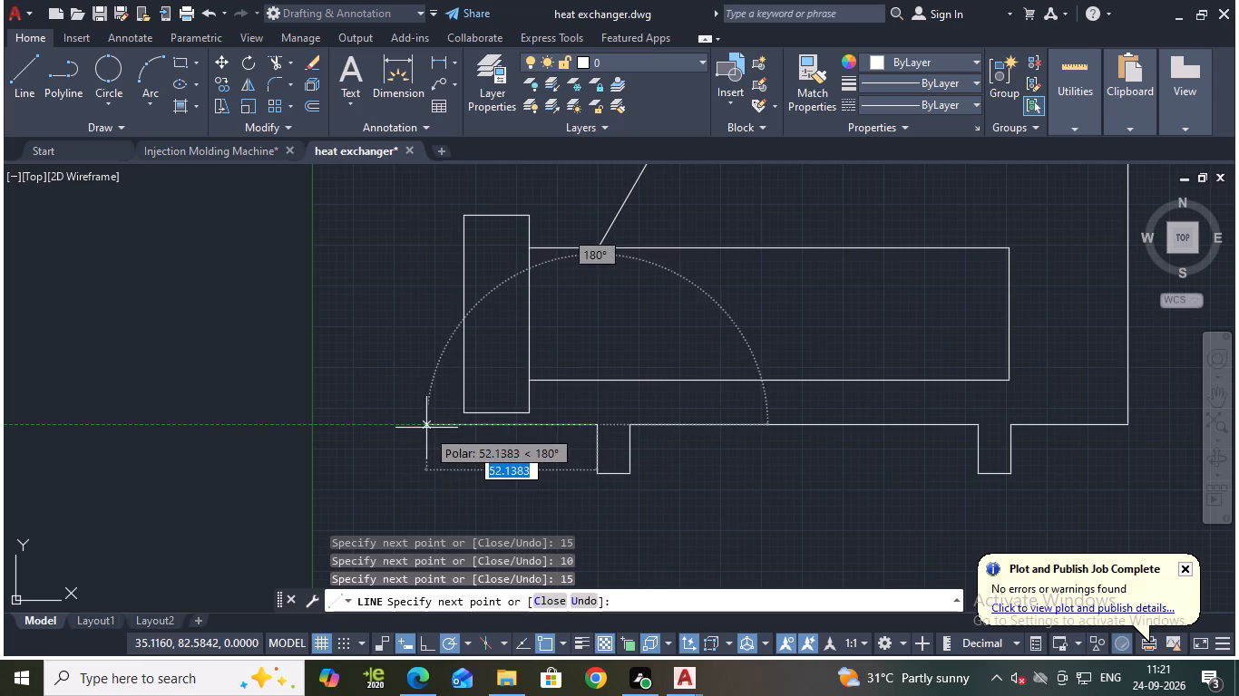
left_click(425, 427)
key("Escape")
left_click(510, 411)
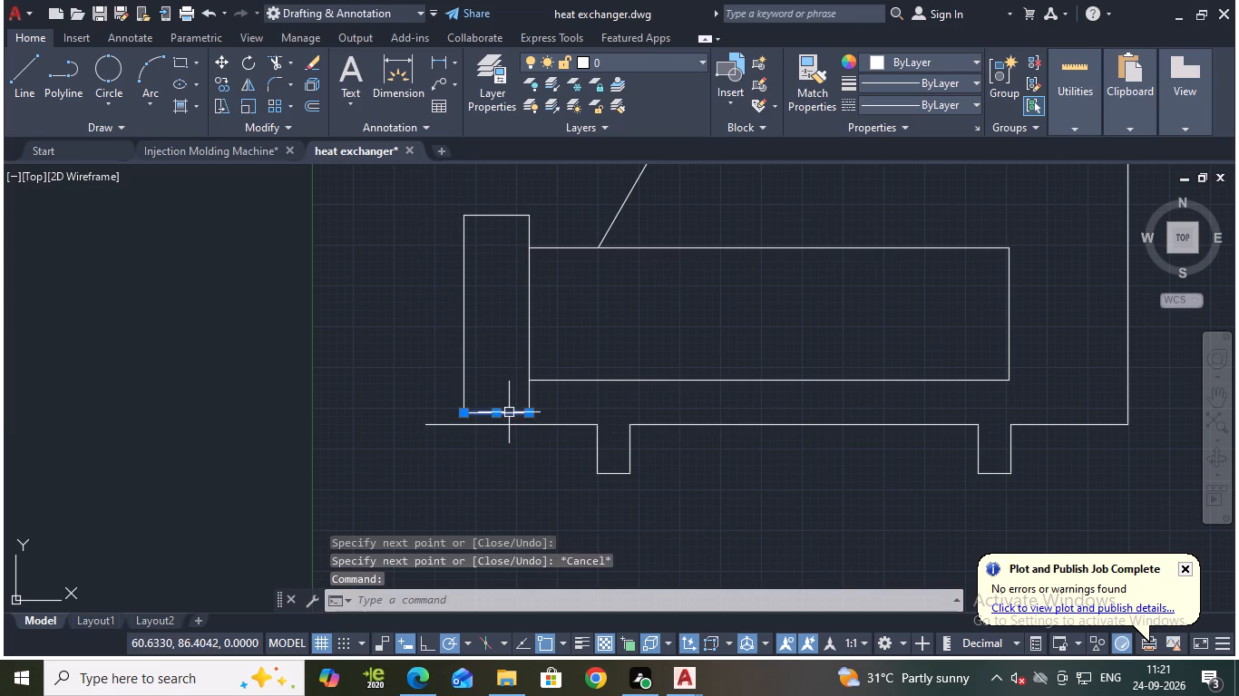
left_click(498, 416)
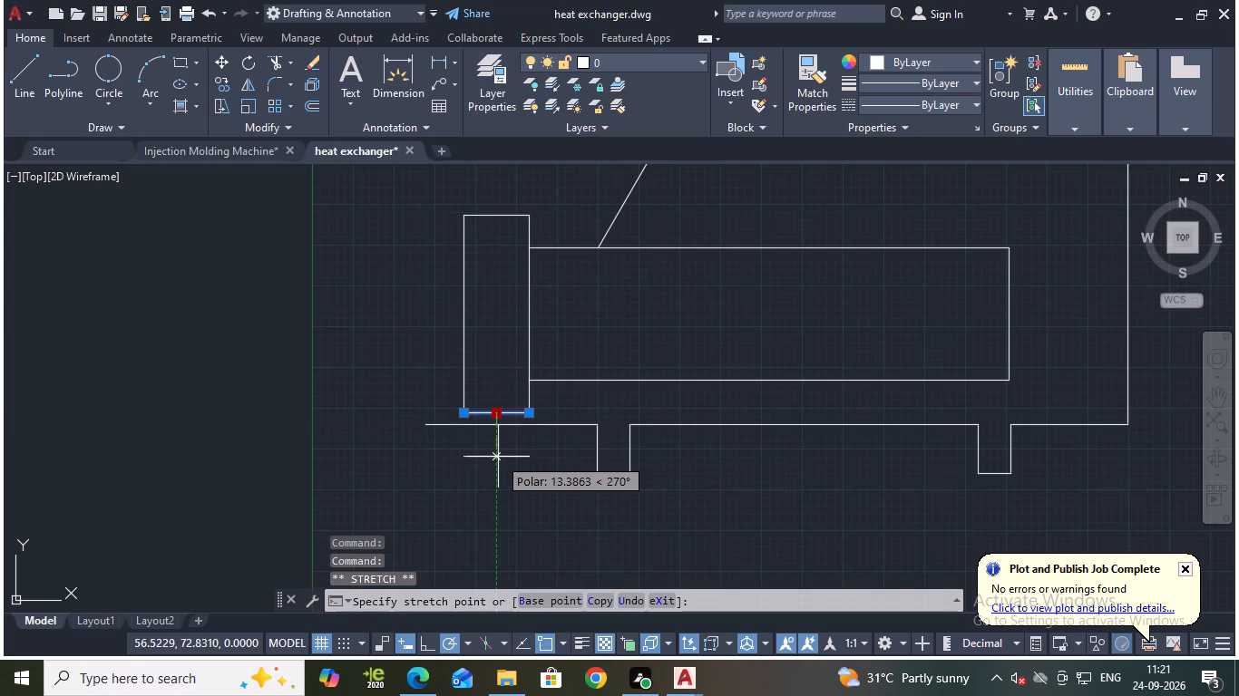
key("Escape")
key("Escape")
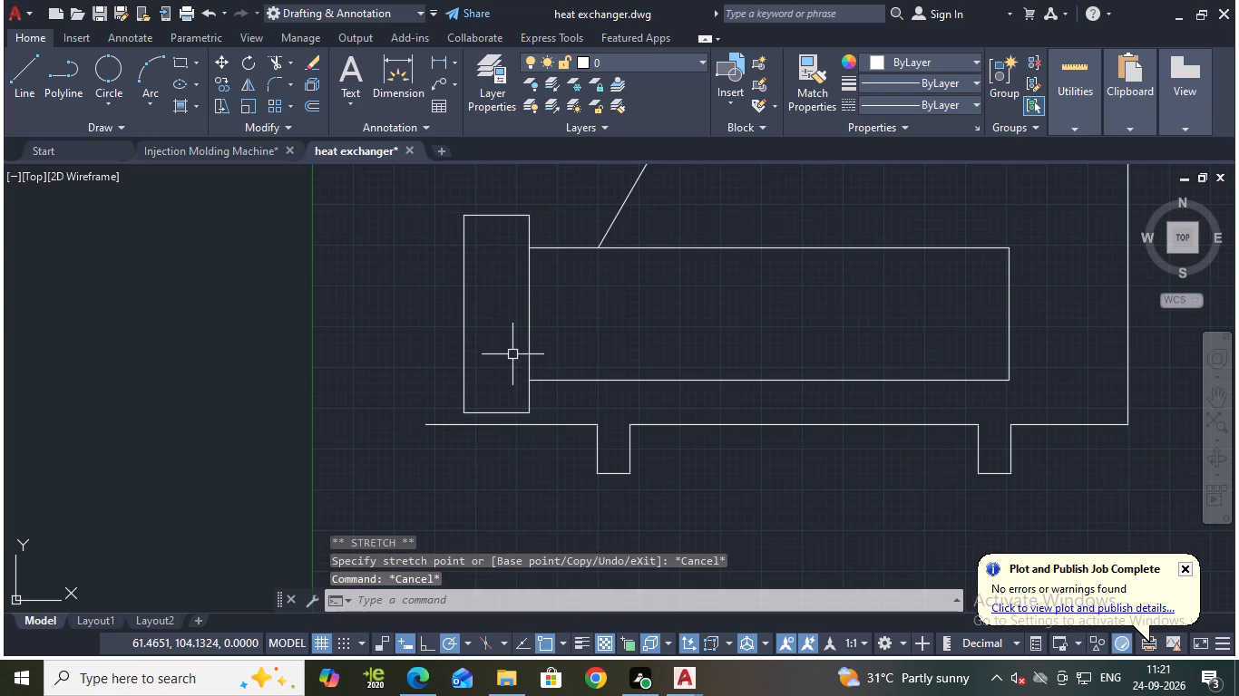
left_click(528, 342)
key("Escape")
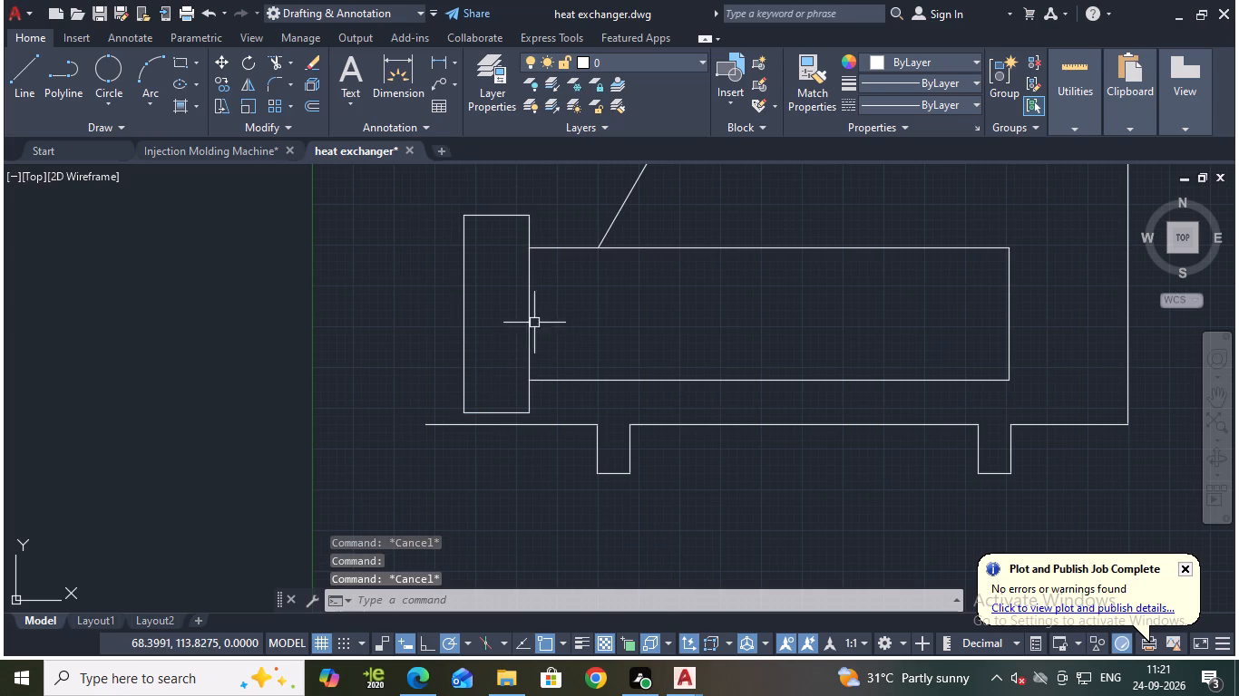
Join the six line segments of the left flange rectangle into one polyline.
left_click(528, 321)
left_click(462, 348)
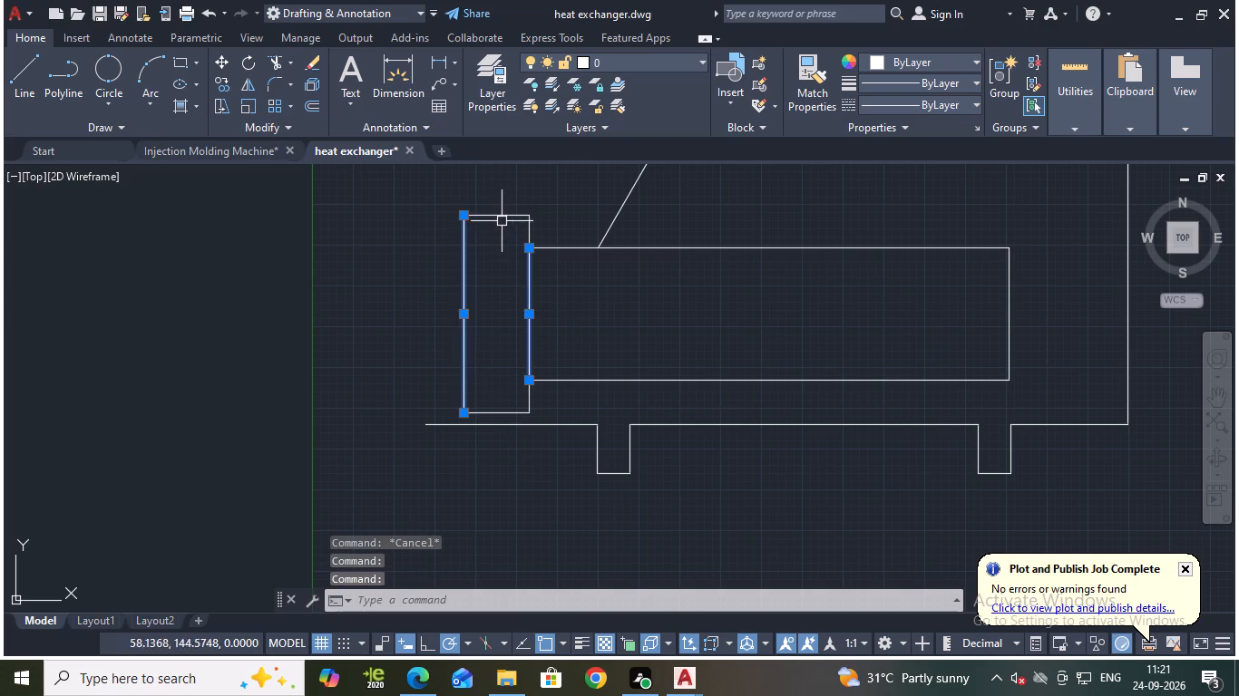
left_click(501, 216)
left_click(529, 231)
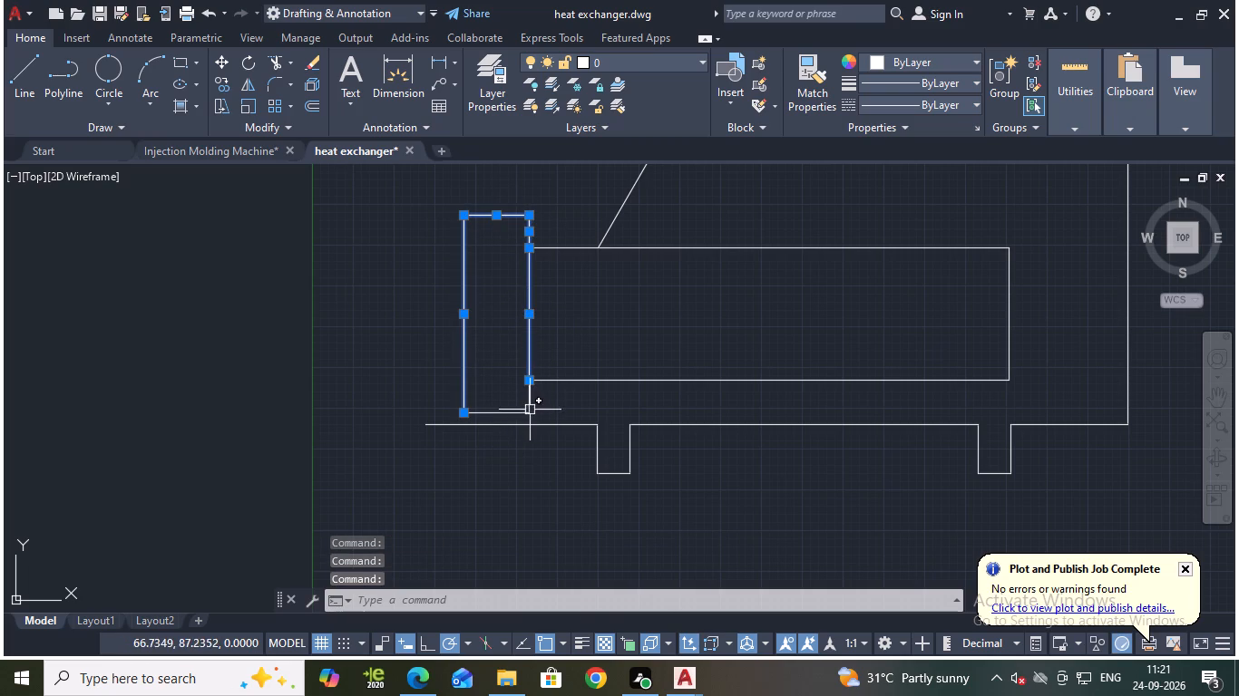
left_click(530, 410)
left_click(531, 397)
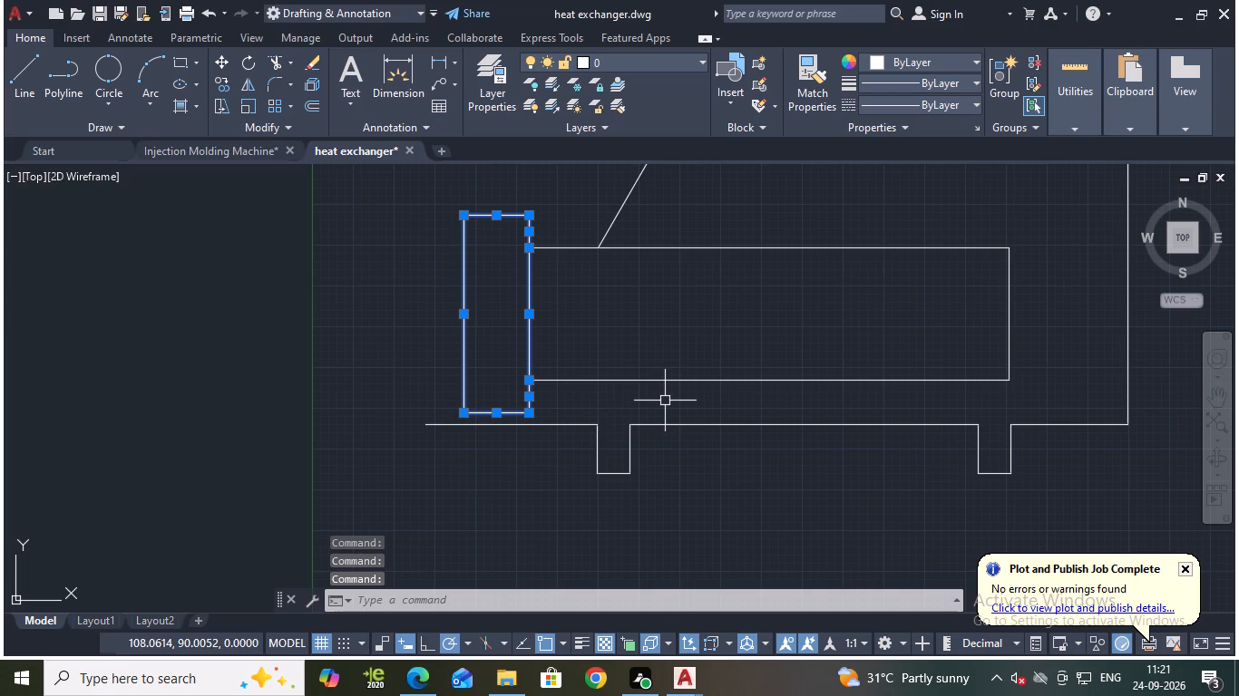
key("j")
key("Return")
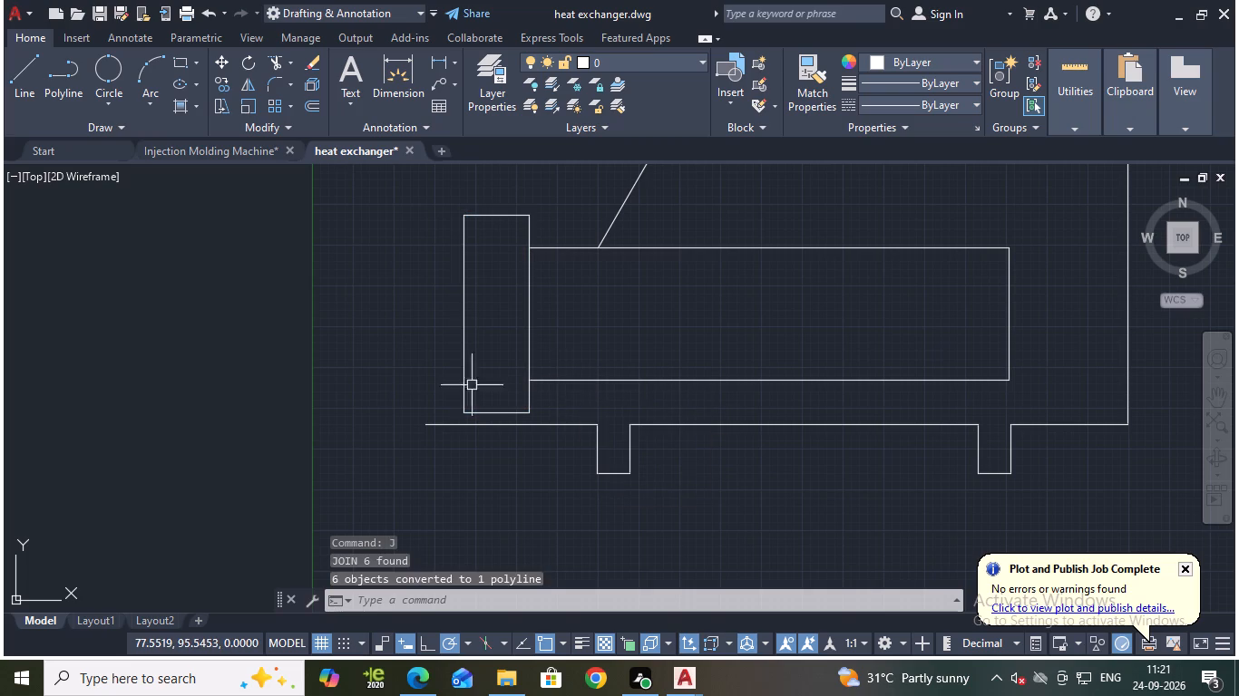
Stretch the flange rectangle's bottom edge down 10 units and its top edge up 10 units.
left_click(507, 416)
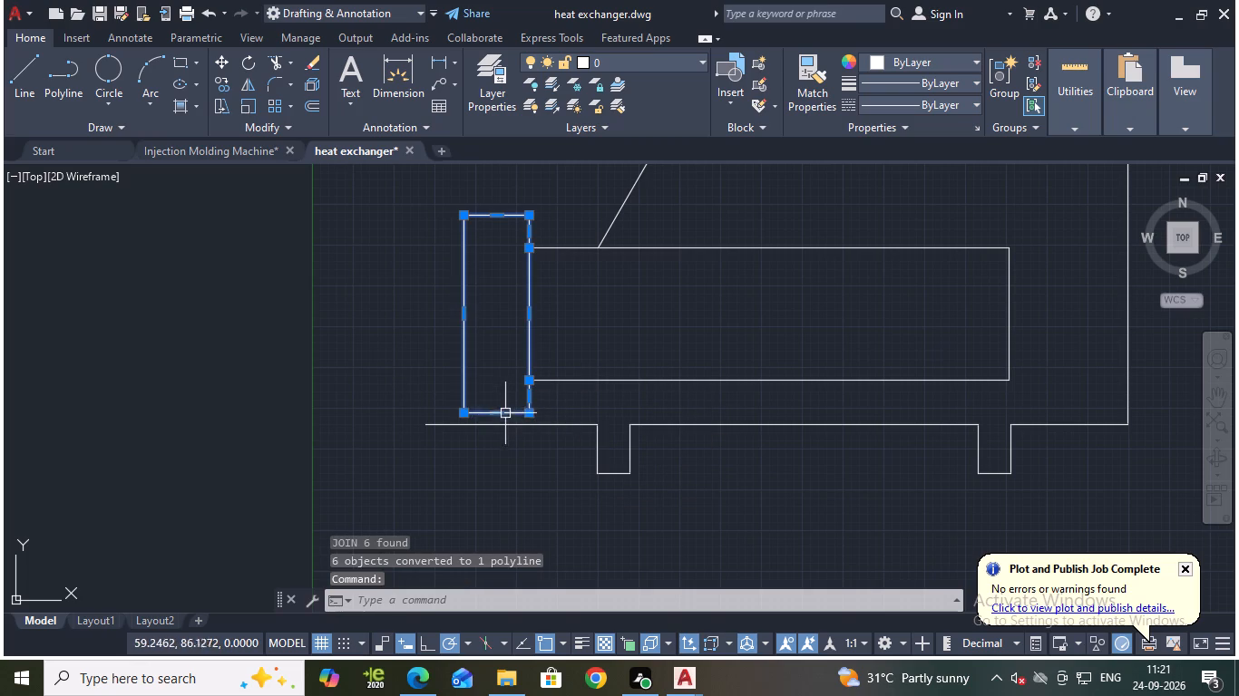
left_click(499, 412)
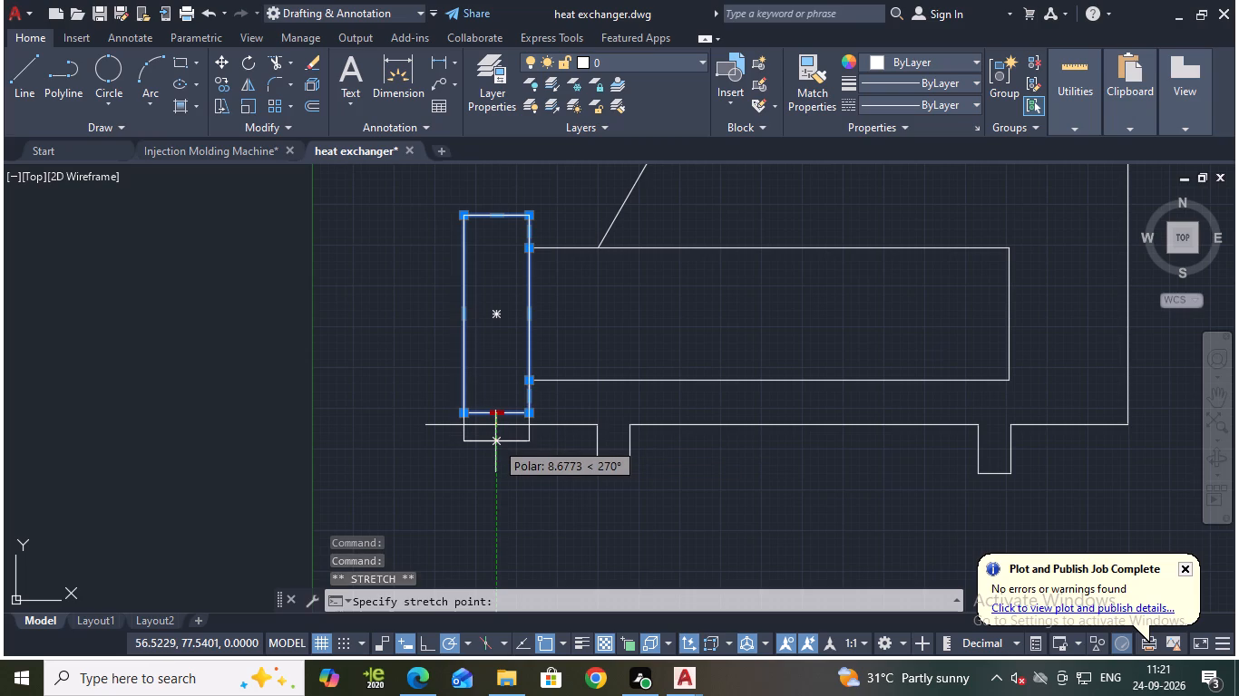
type("10")
key("Return")
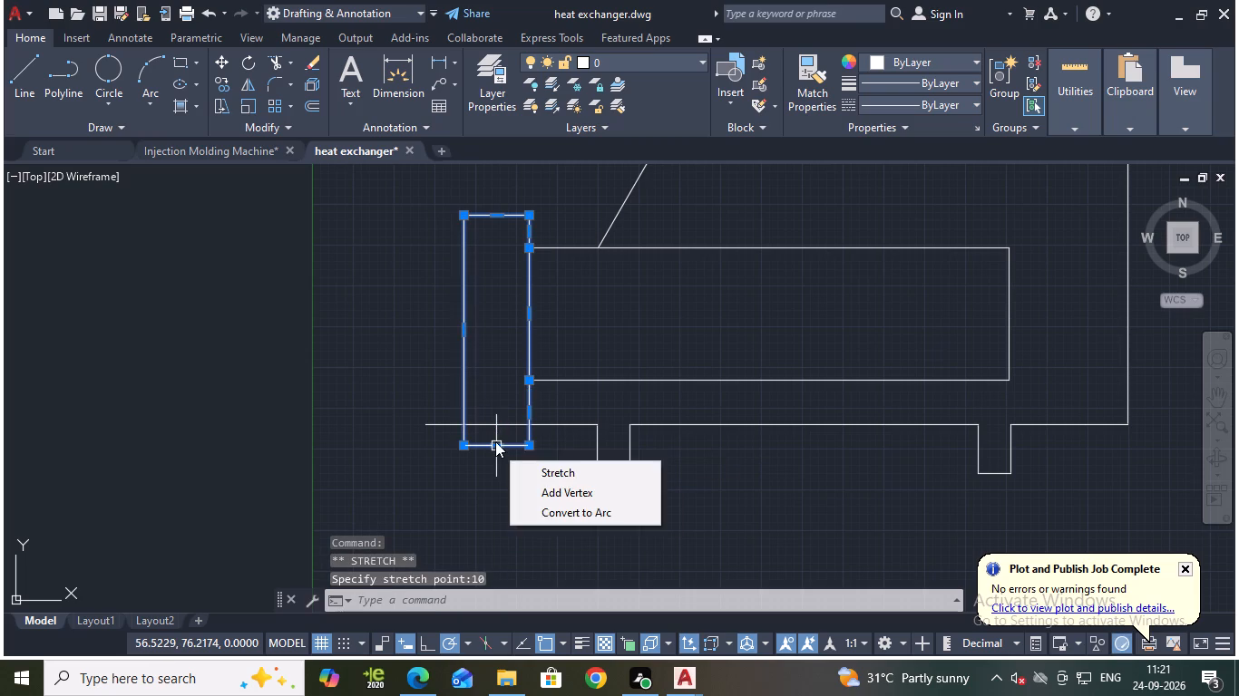
left_click(499, 211)
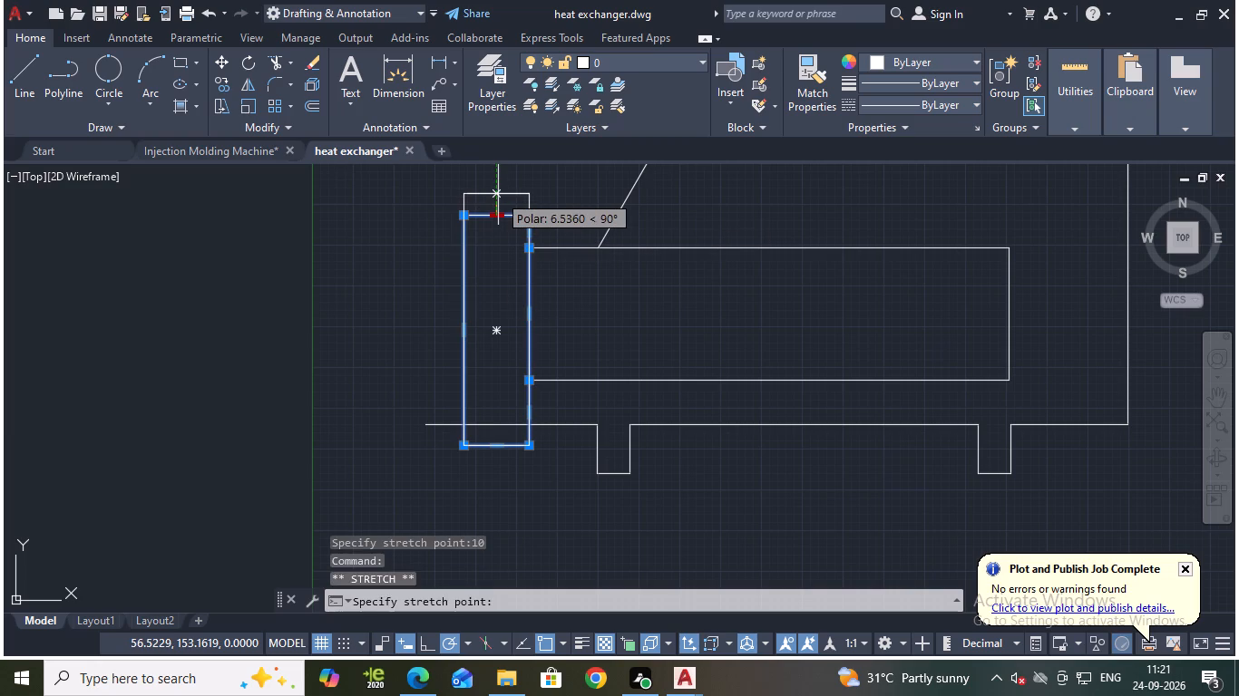
key("1")
key("0")
key("Return")
key("Escape")
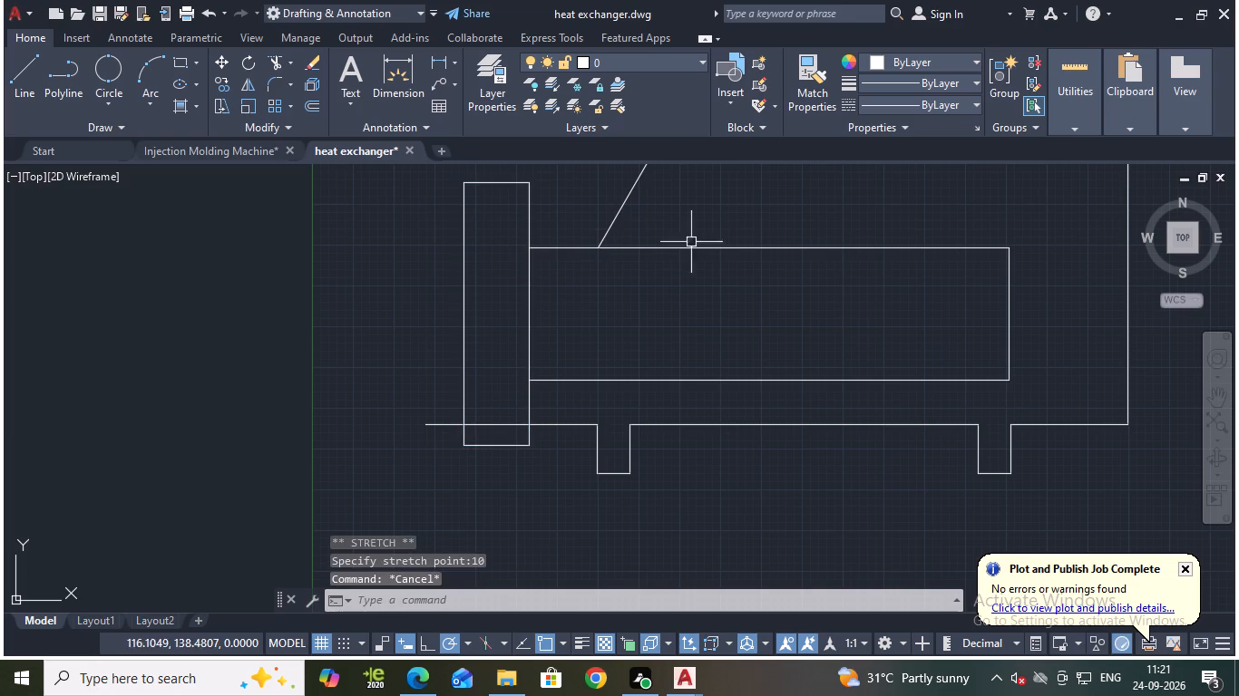
Save the drawing.
scroll(749, 261, "down", 2)
scroll(742, 299, "up", 1)
middle_click_drag(742, 299, 699, 396)
key("ctrl+s")
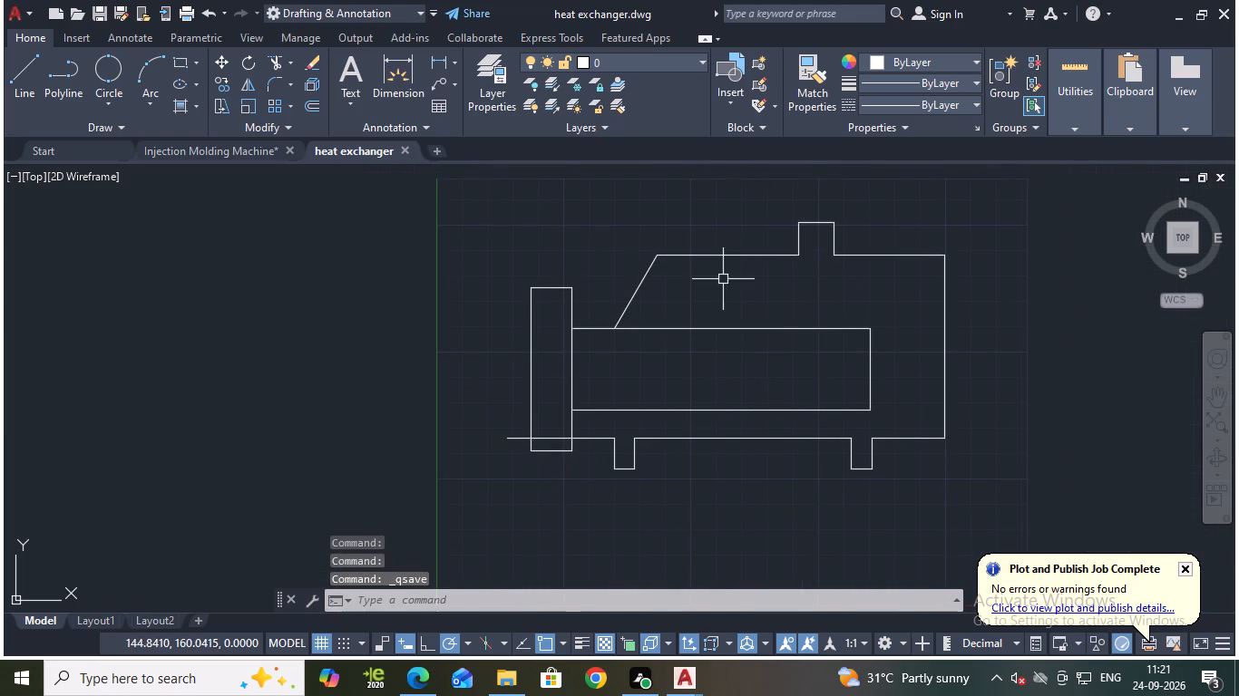
Draw a line from the top nozzle's upper-left corner 6 units left, 2 units up and about 51 units right.
scroll(657, 298, "up", 1)
middle_click_drag(710, 279, 582, 354)
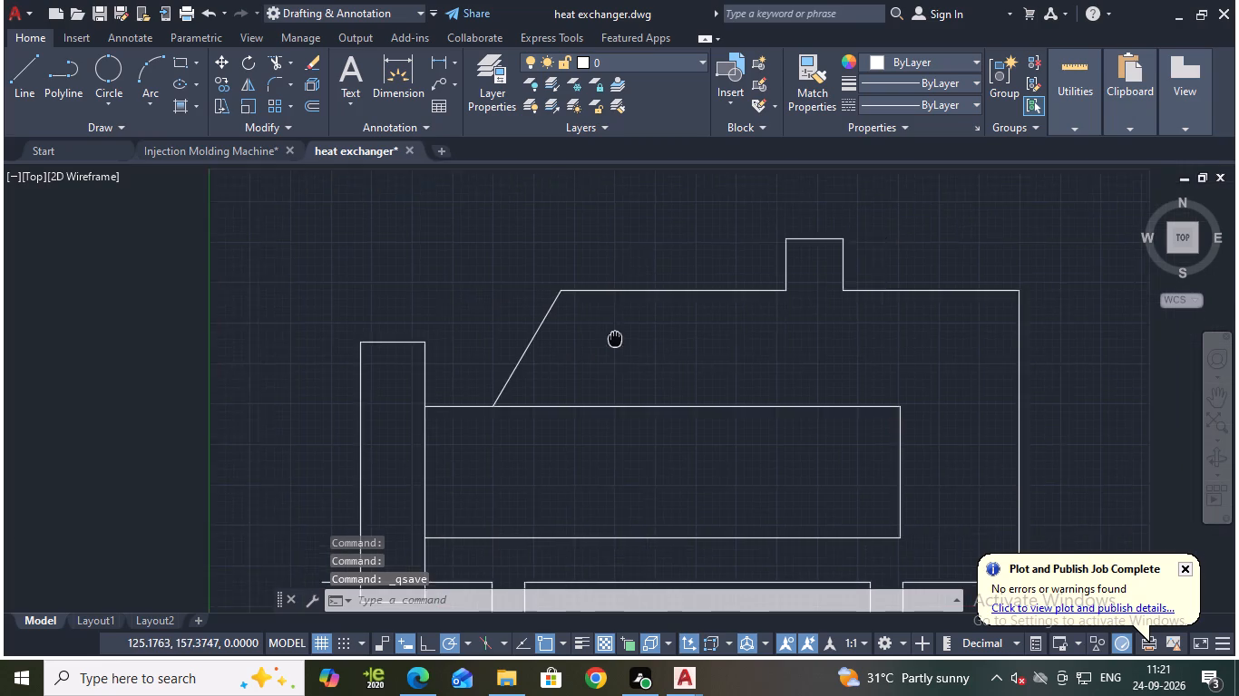
left_click(19, 76)
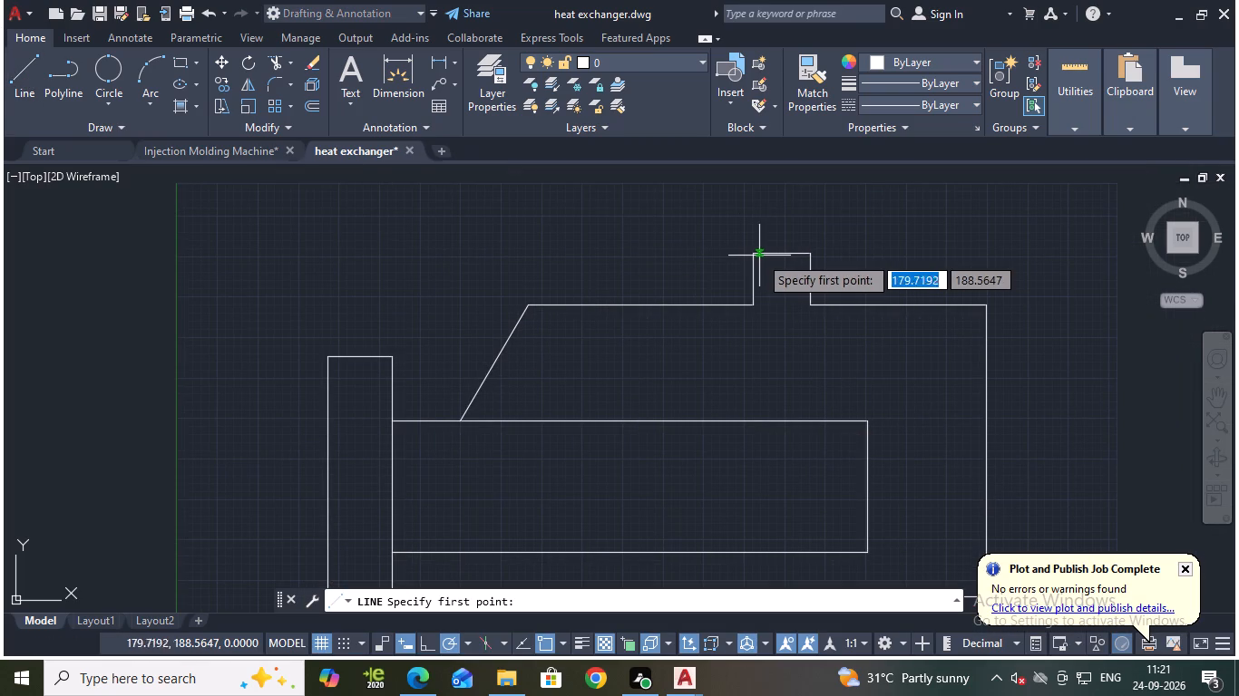
left_click(752, 256)
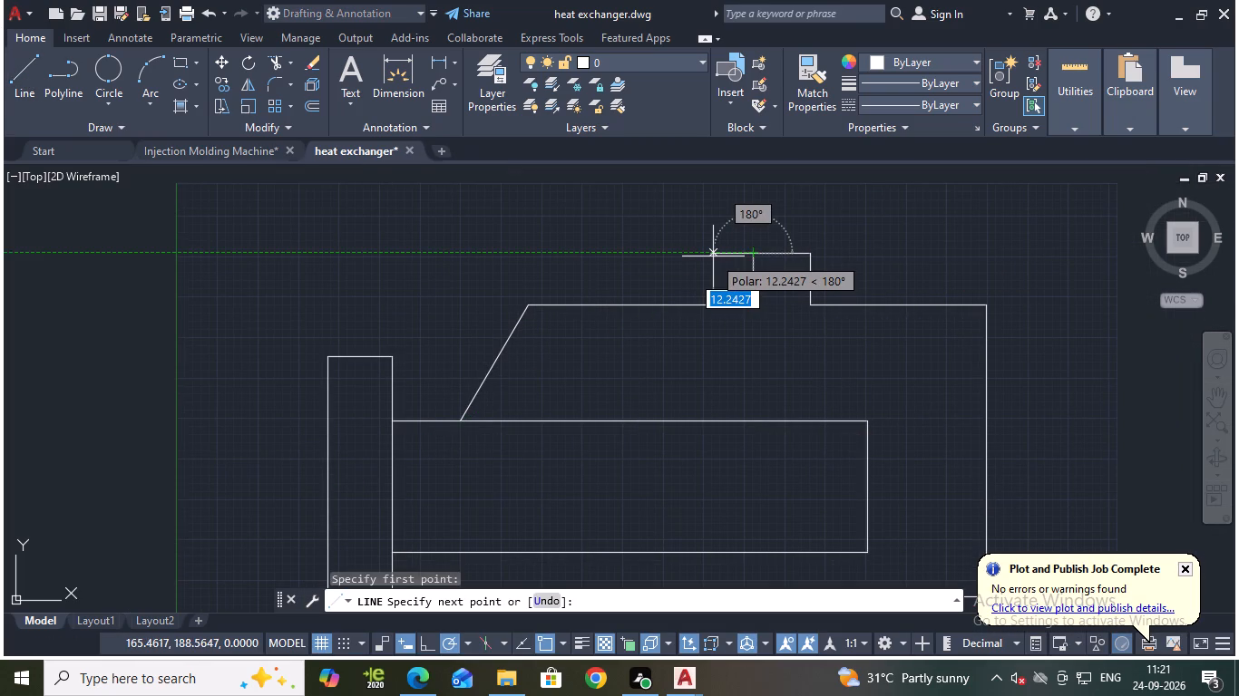
key("6")
key("Return")
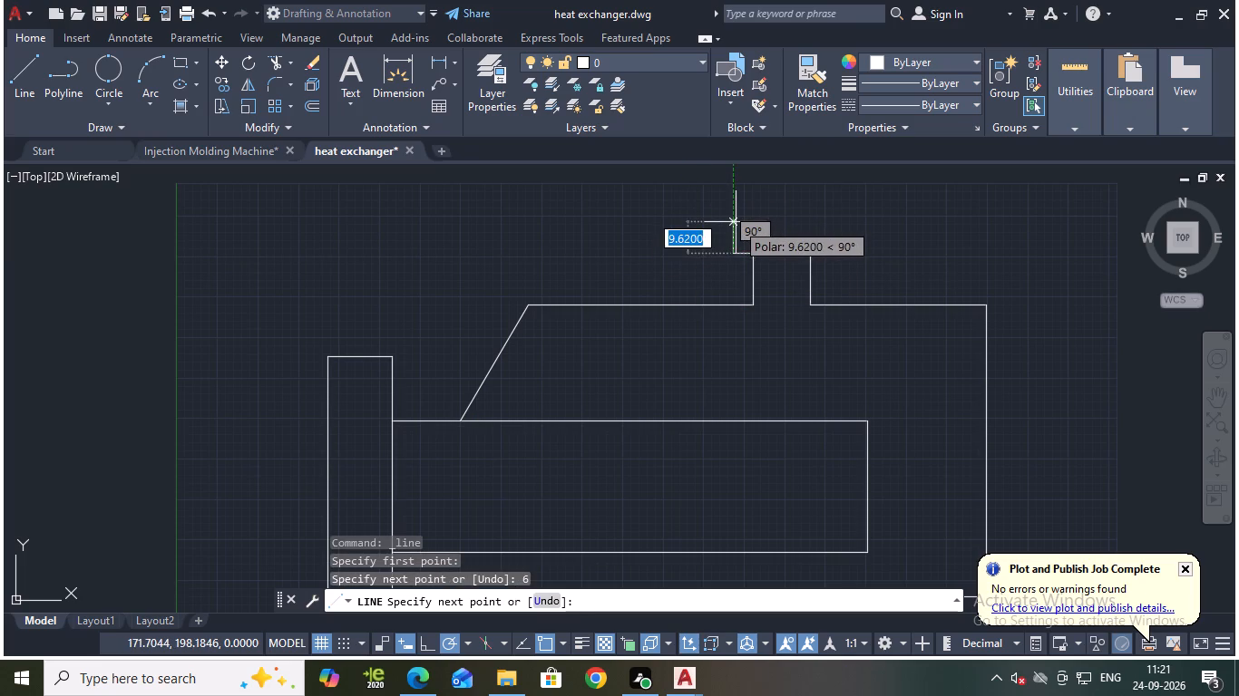
key("2")
key("Return")
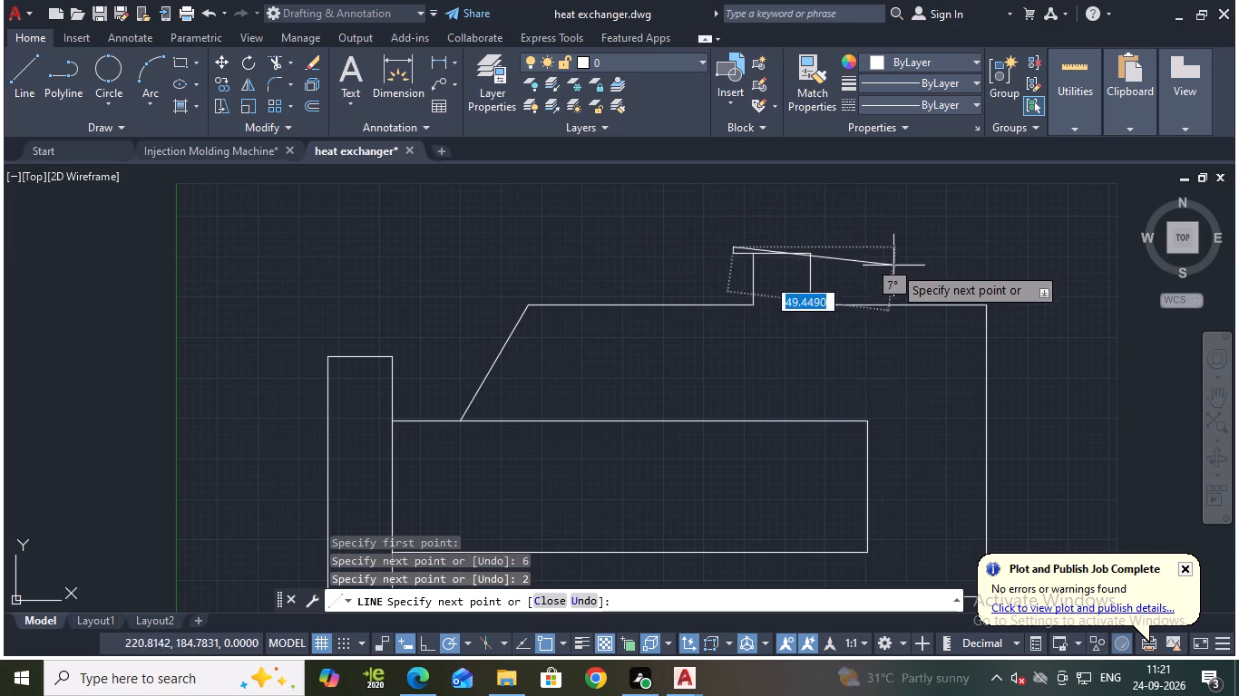
left_click(900, 244)
key("Escape")
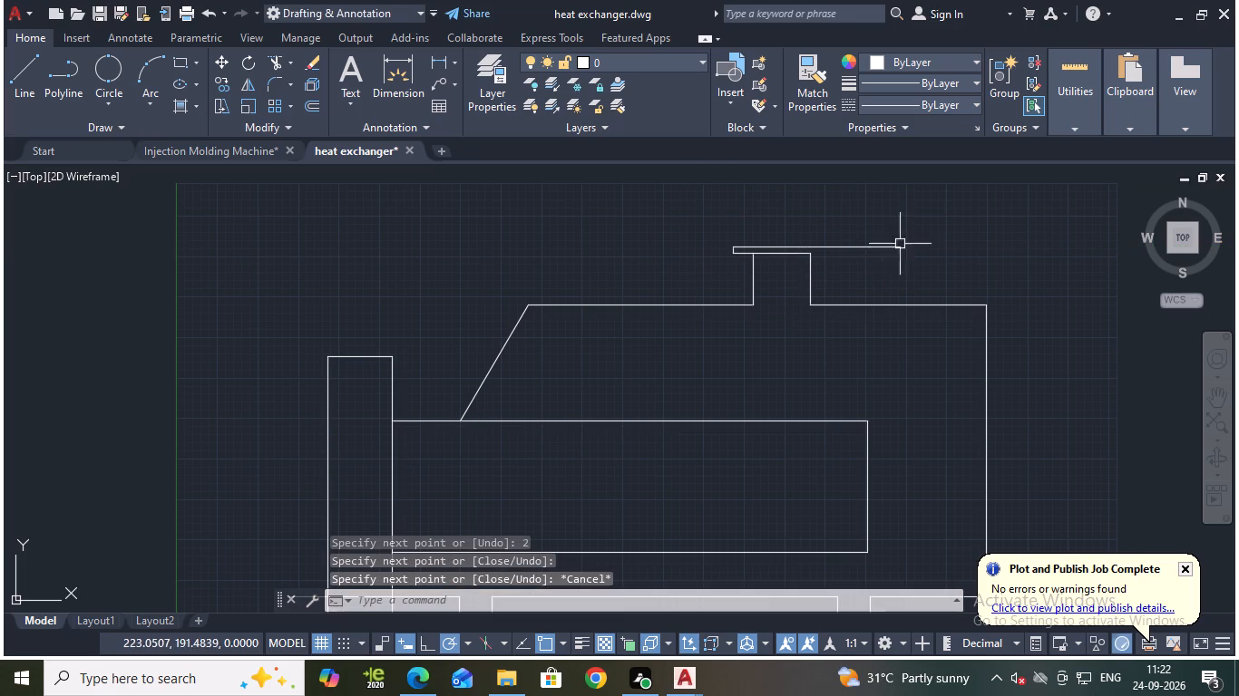
Draw a line from the top nozzle's upper-right corner 6 units right and about 18 units up.
key("l")
key("Return")
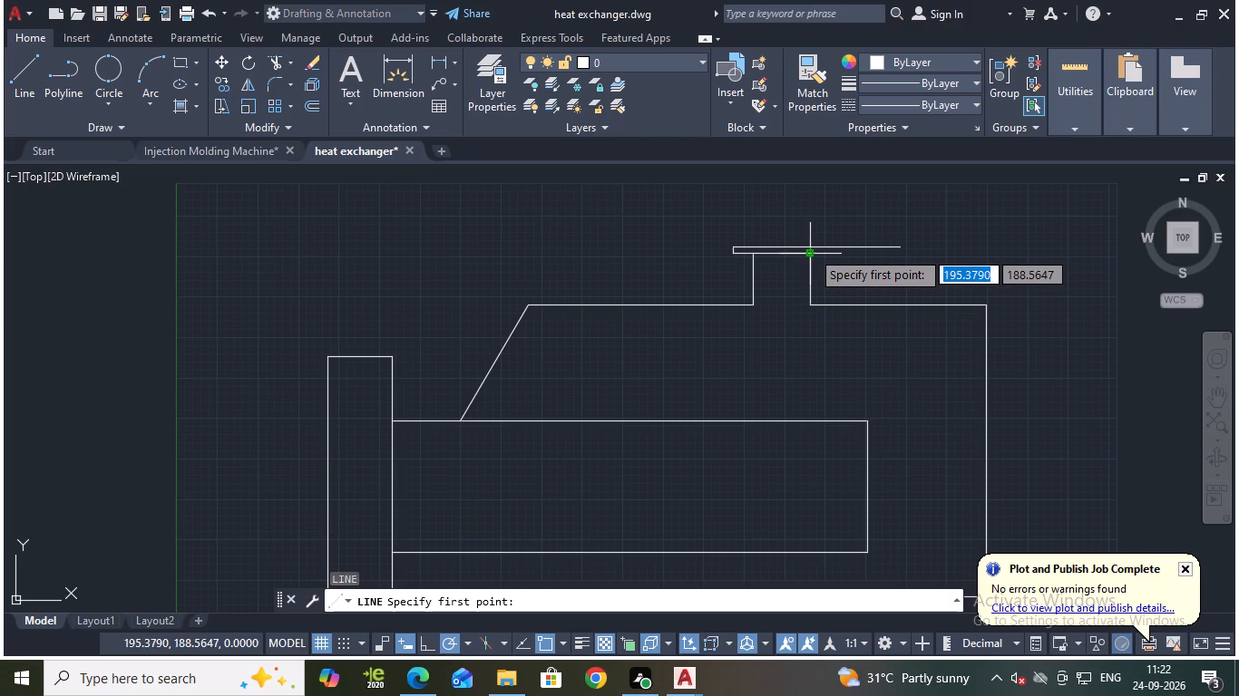
left_click(811, 251)
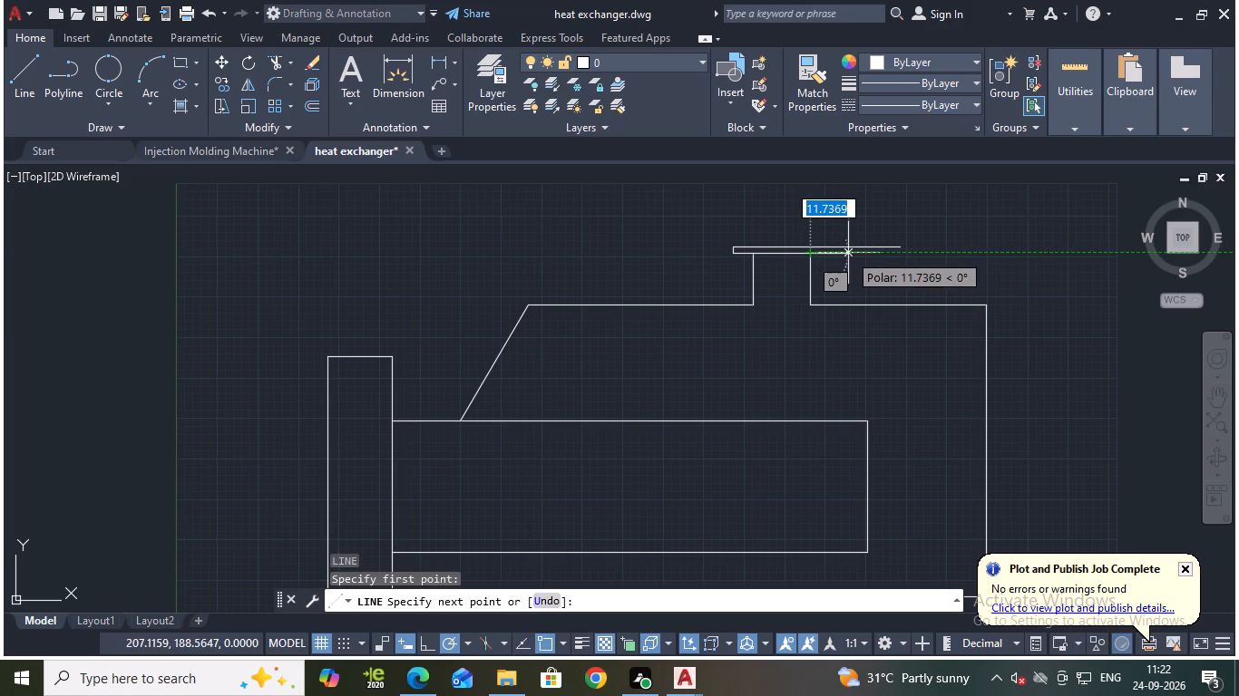
key("6")
key("Return")
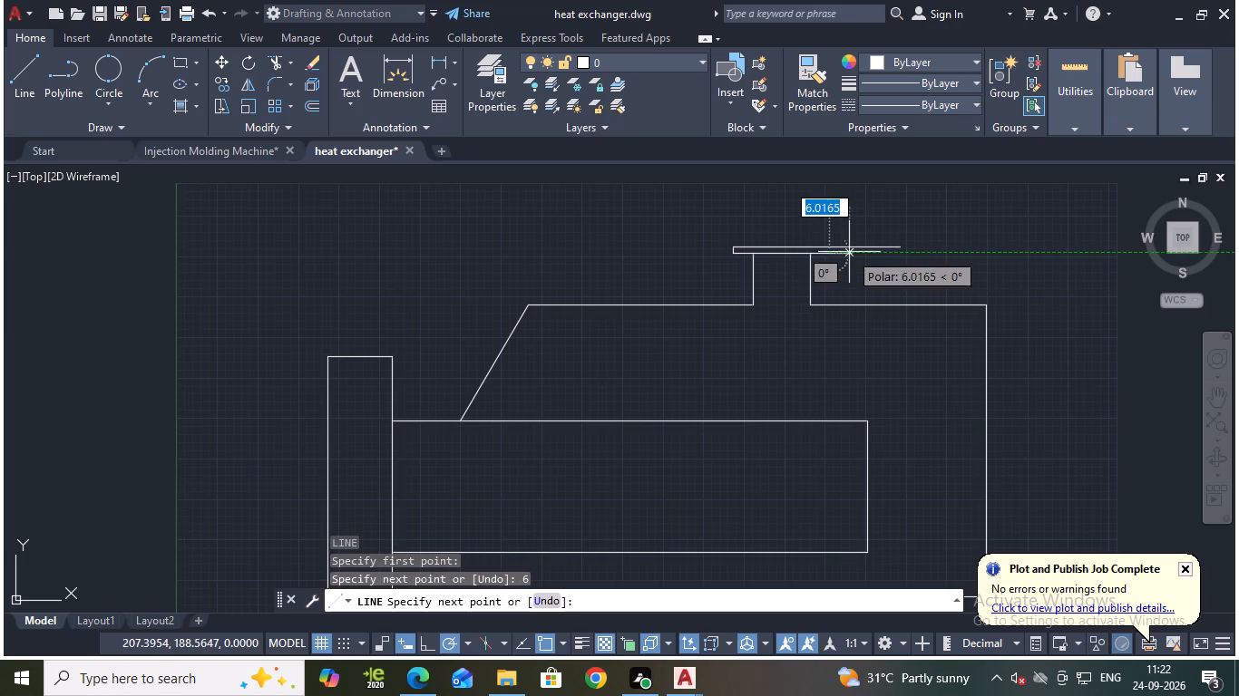
left_click(827, 196)
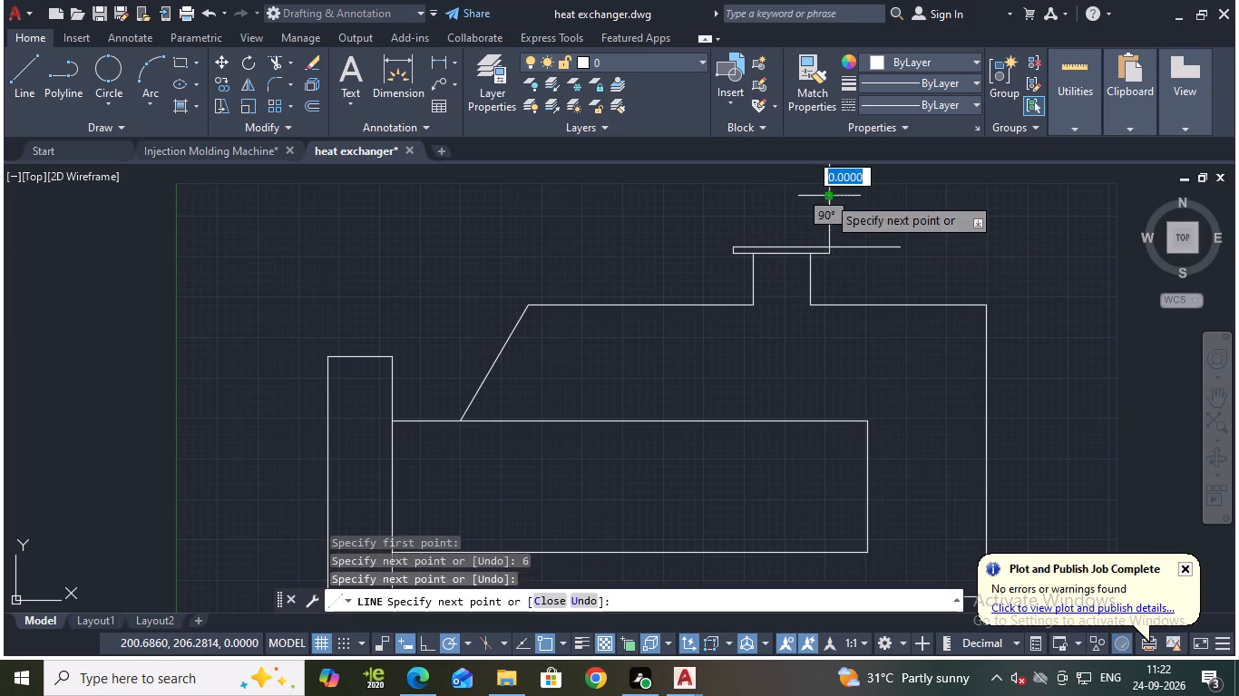
key("Escape")
Trim the overshooting horizontal and vertical lines at the right end of the top nozzle's flange.
type("tr")
key("Return")
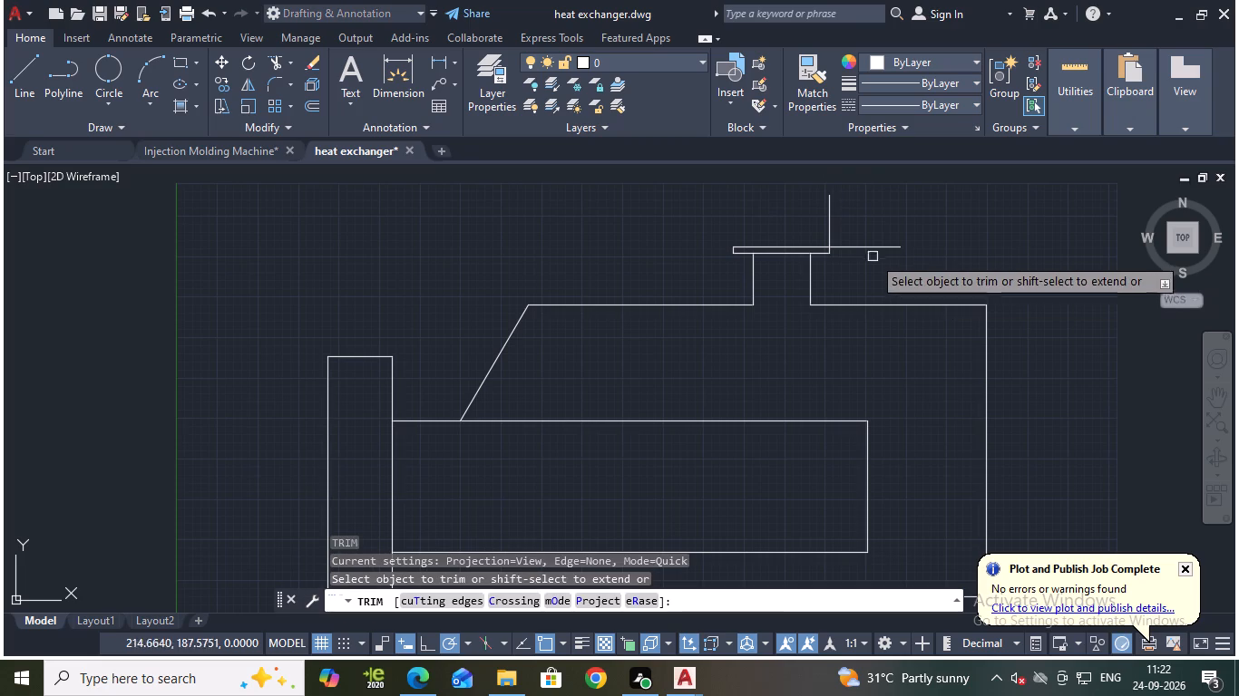
left_click(857, 248)
left_click(833, 230)
key("Escape")
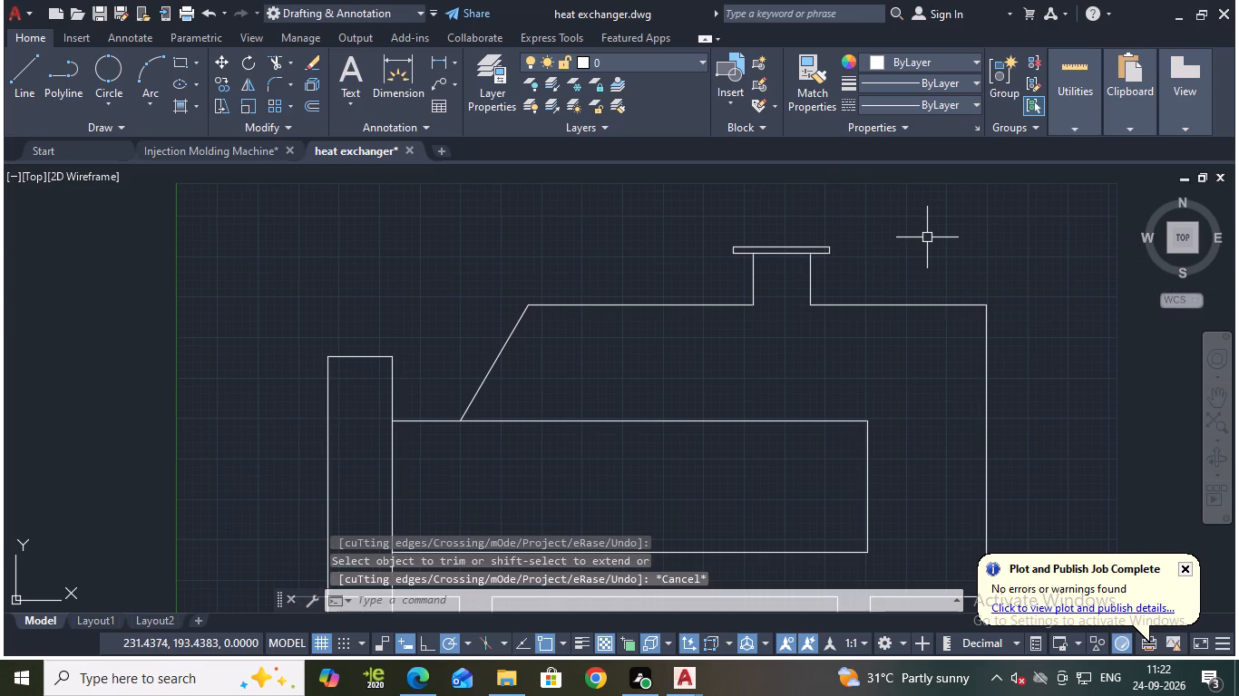
Save the drawing.
key("ctrl+s")
Trim the shell's bottom line where it crosses the end flange rectangle and extends past its left side.
scroll(772, 339, "down", 1)
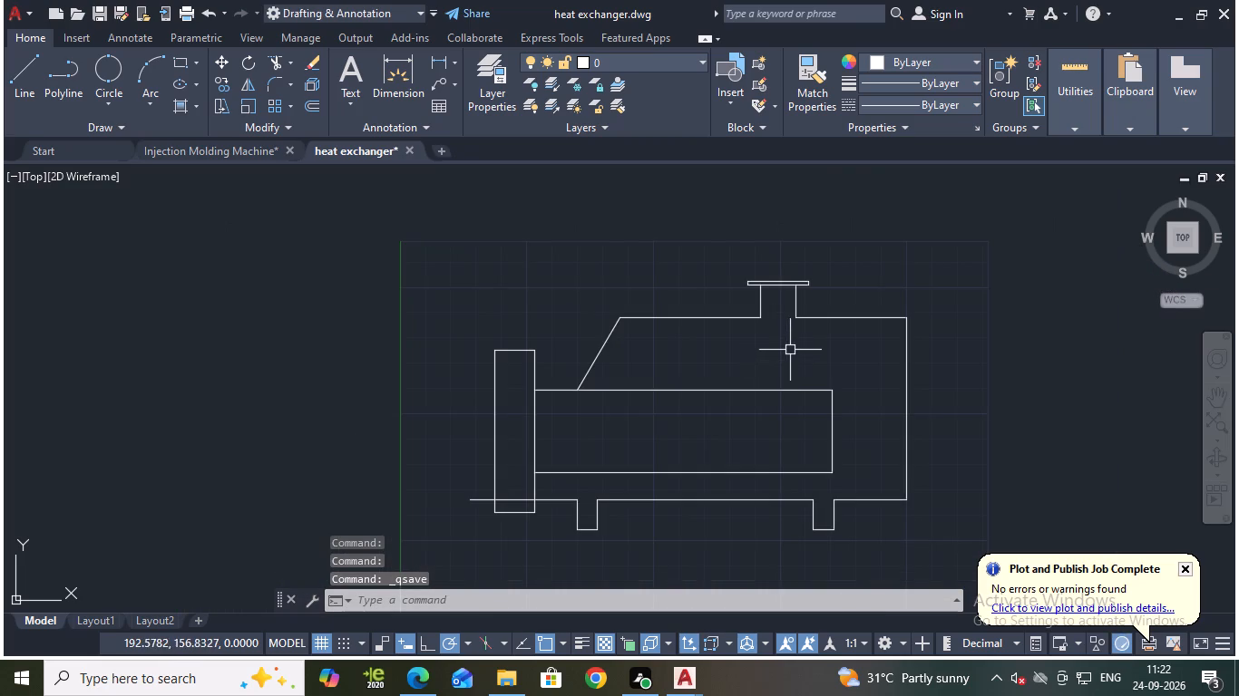
middle_click_drag(795, 337, 812, 296)
scroll(795, 337, "down", 1)
scroll(629, 437, "up", 2)
type("tr")
key("Return")
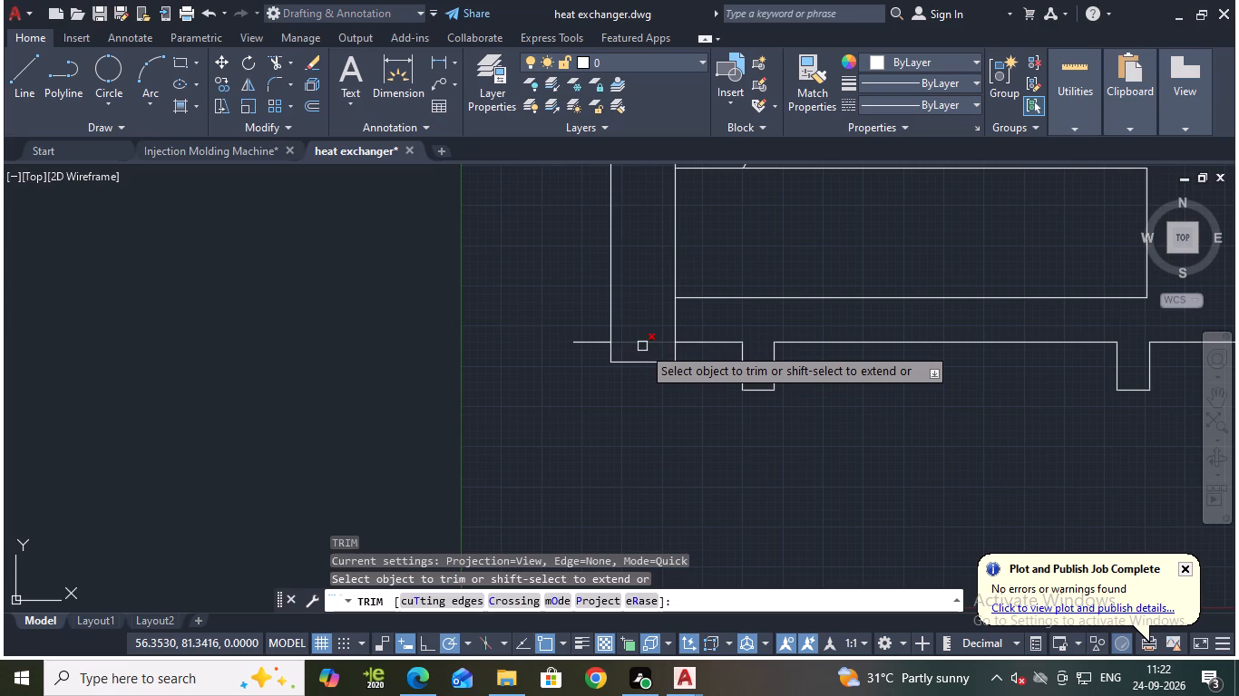
left_click(642, 345)
left_click(591, 339)
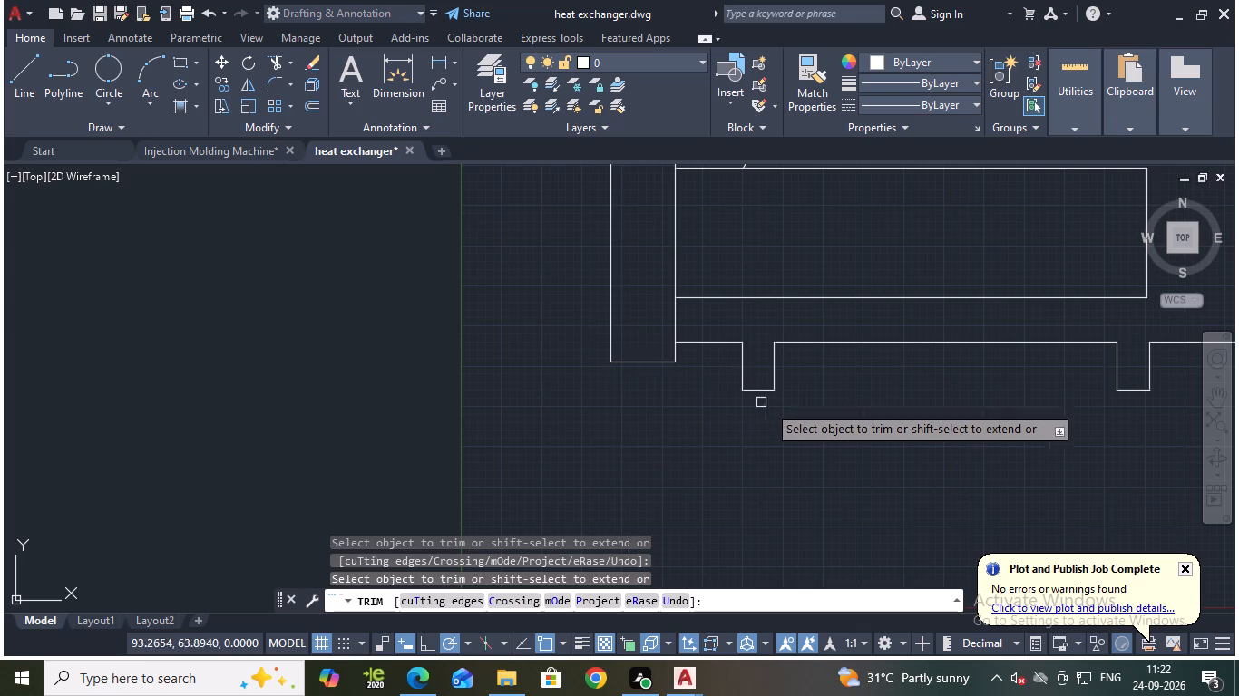
middle_click_drag(814, 405, 795, 426)
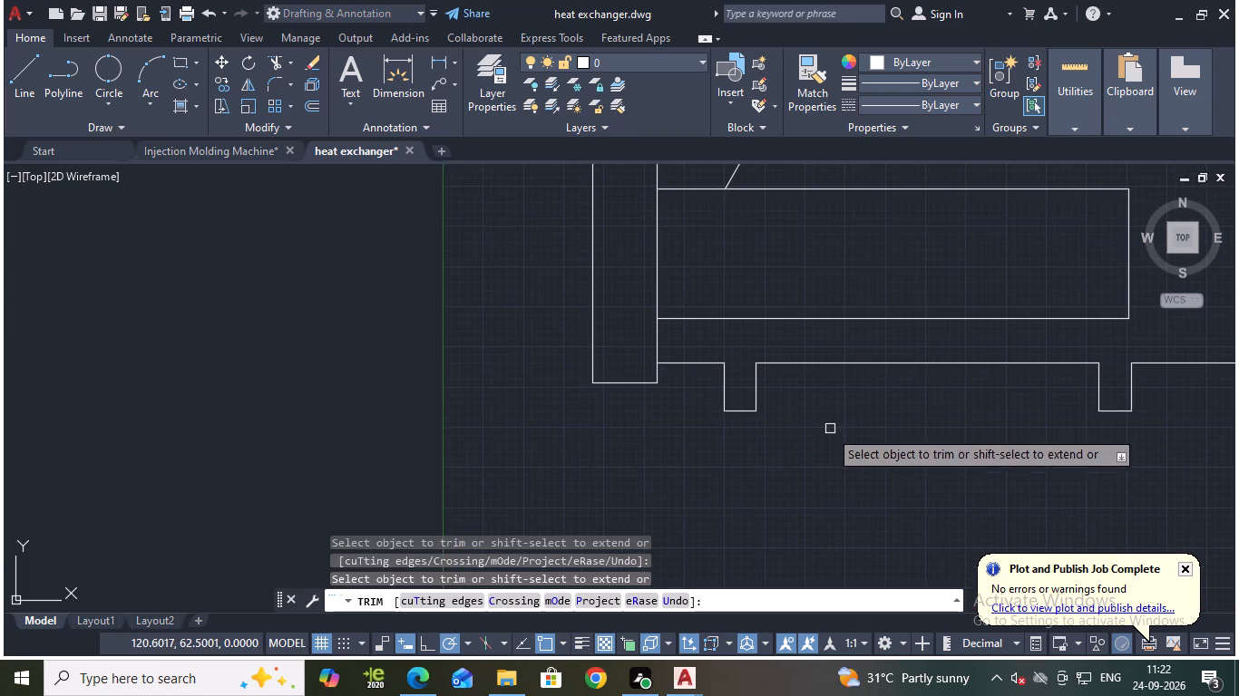
scroll(797, 428, "up", 1)
scroll(781, 348, "down", 1)
middle_click_drag(812, 373, 710, 475)
key("Escape")
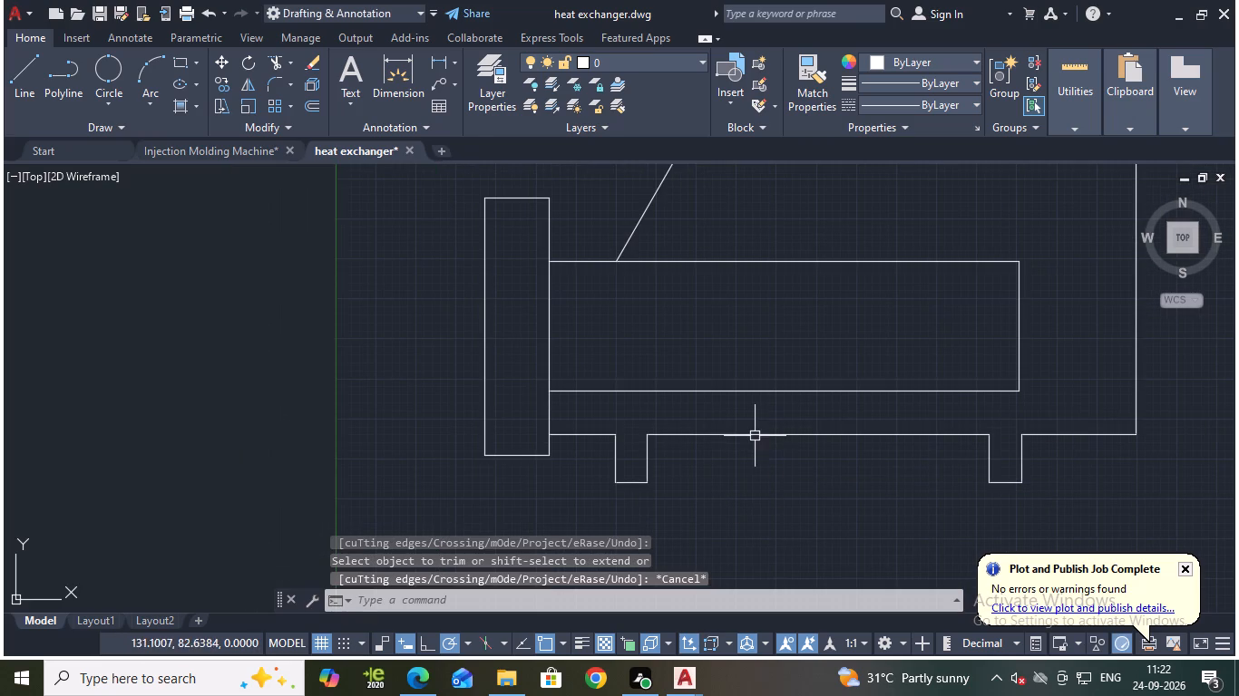
Join the shell's outline segments, including both bottom nozzles, the sloped side and the top nozzle's walls, into polylines.
left_click(566, 424)
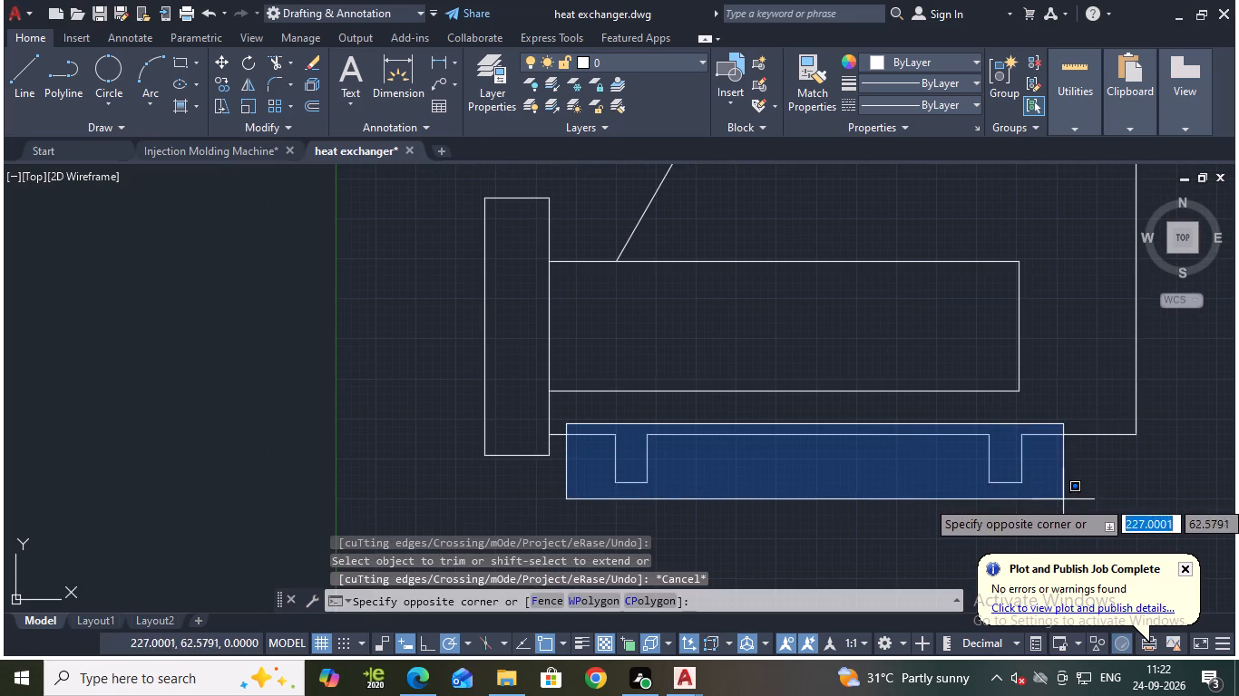
left_click(1077, 503)
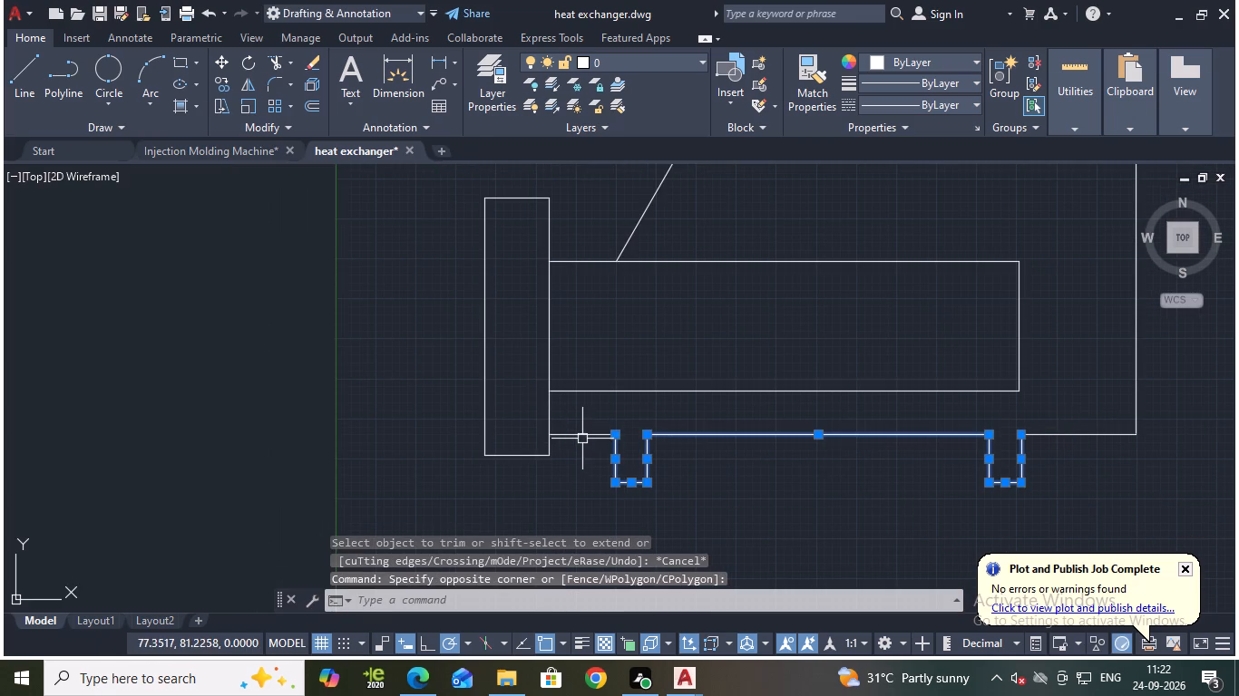
left_click(582, 438)
left_click(1109, 437)
left_click(1133, 382)
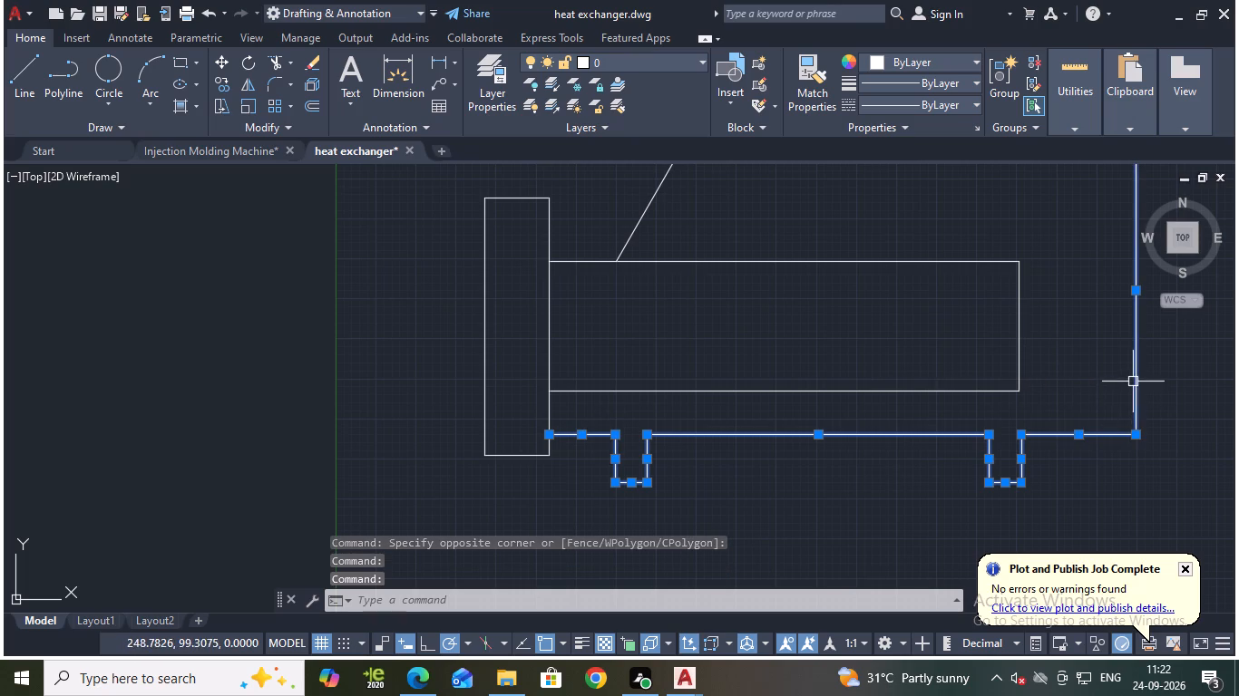
middle_click_drag(1063, 314, 1044, 433)
left_click(616, 343)
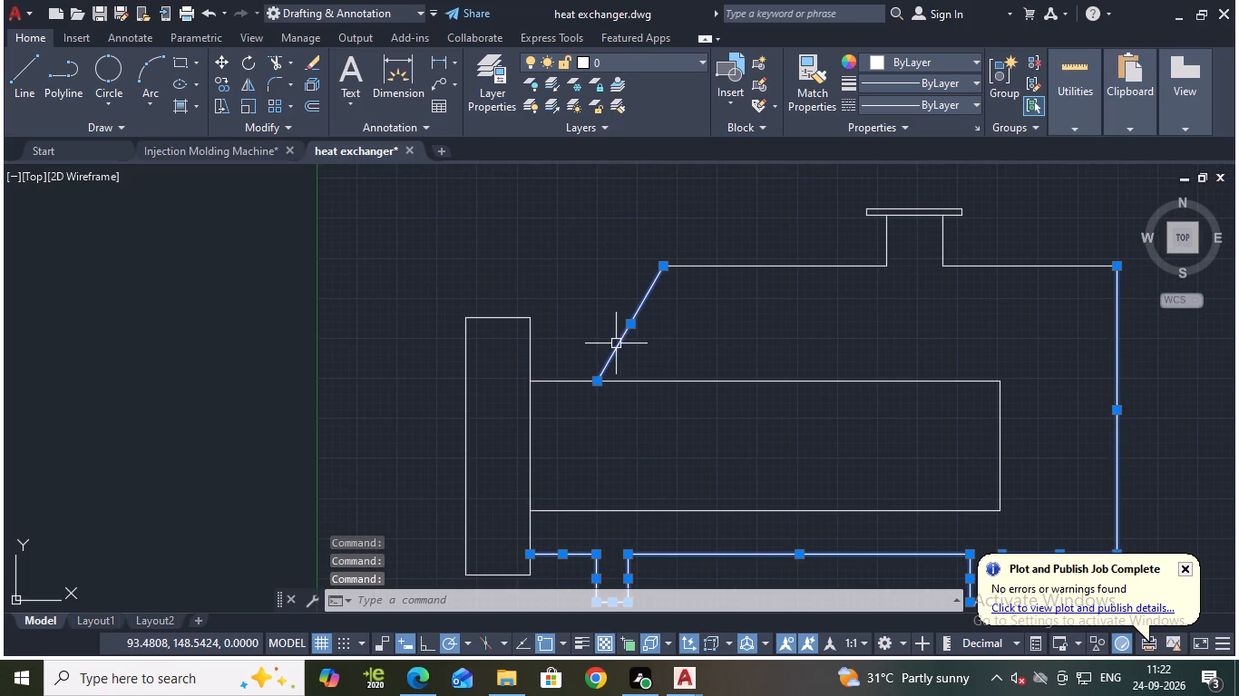
left_click(710, 270)
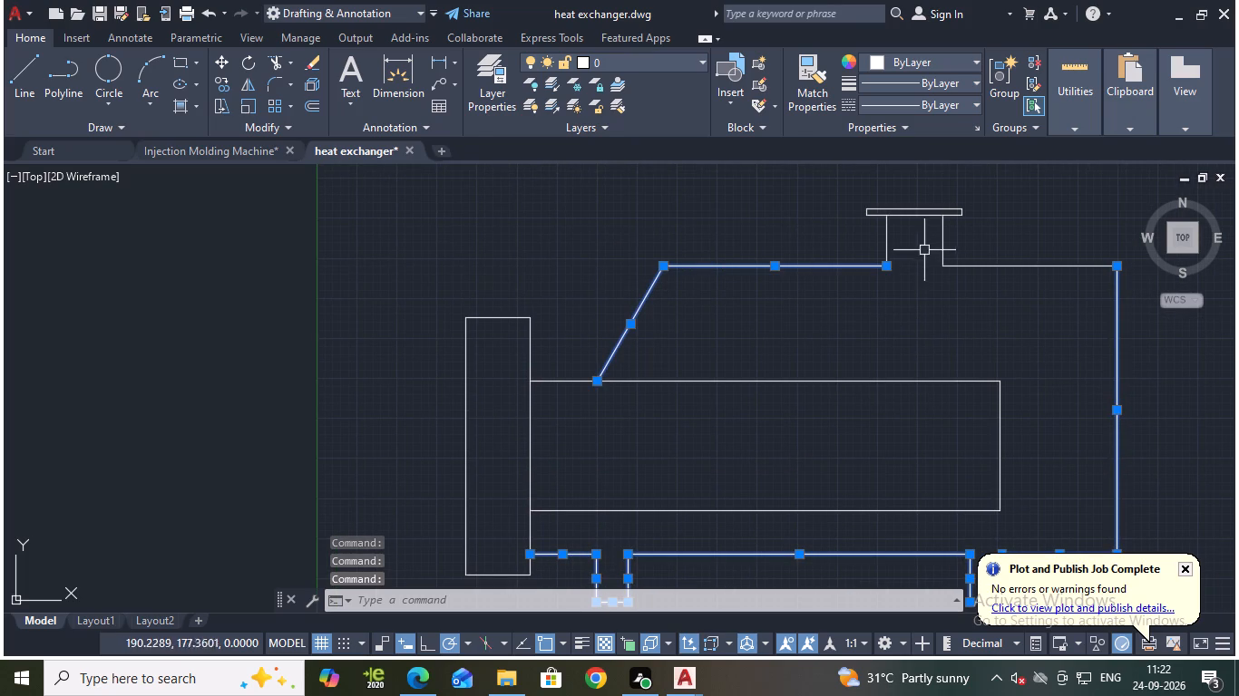
left_click(885, 247)
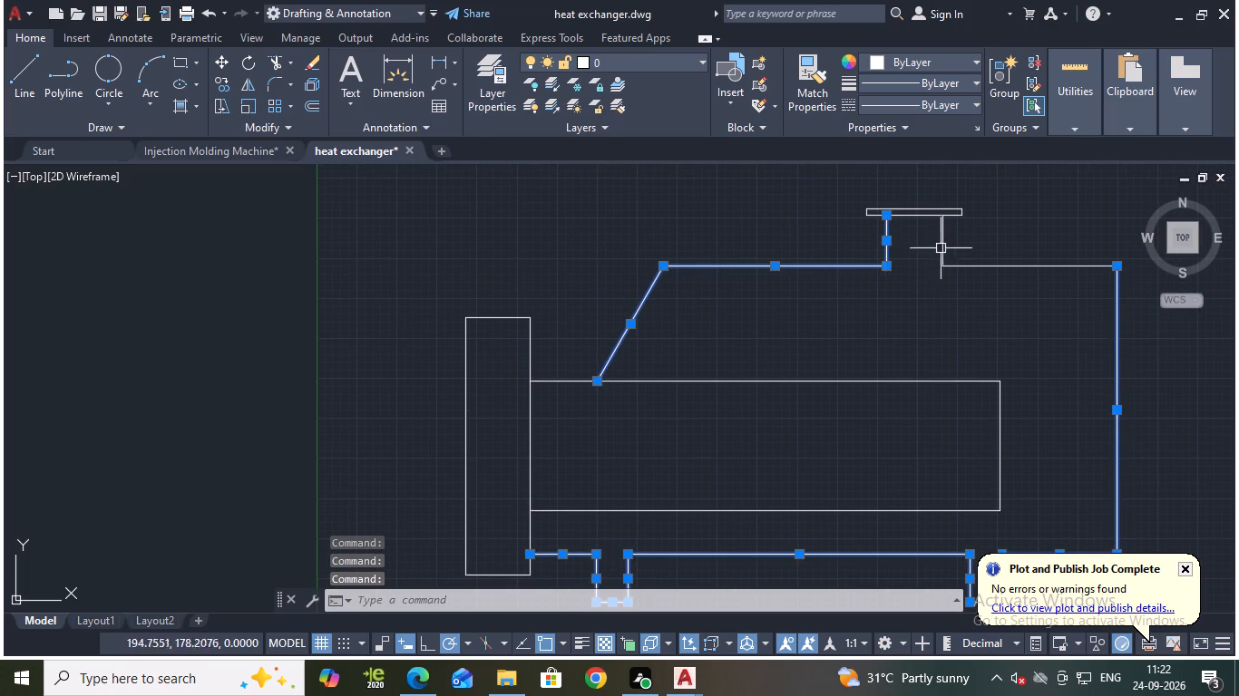
left_click(942, 246)
left_click(962, 266)
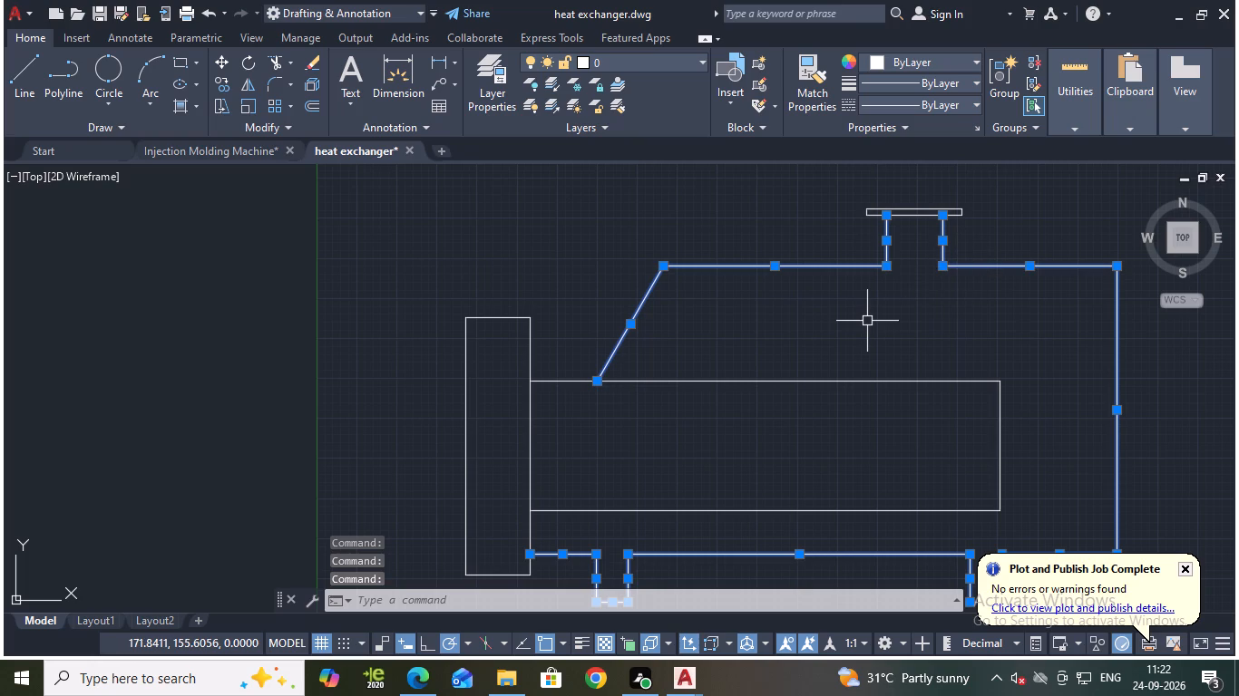
key("j")
key("Return")
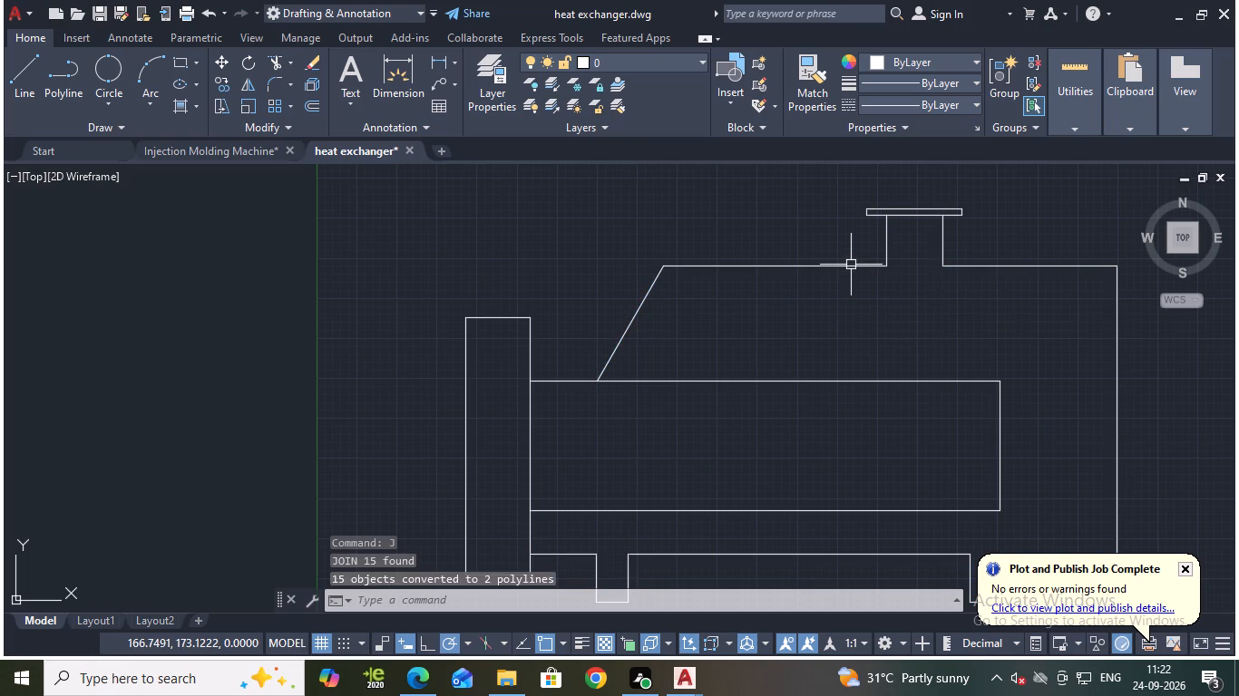
Offset both shell outline polylines outward by 1 unit to form the wall thickness.
left_click(851, 265)
left_click(942, 247)
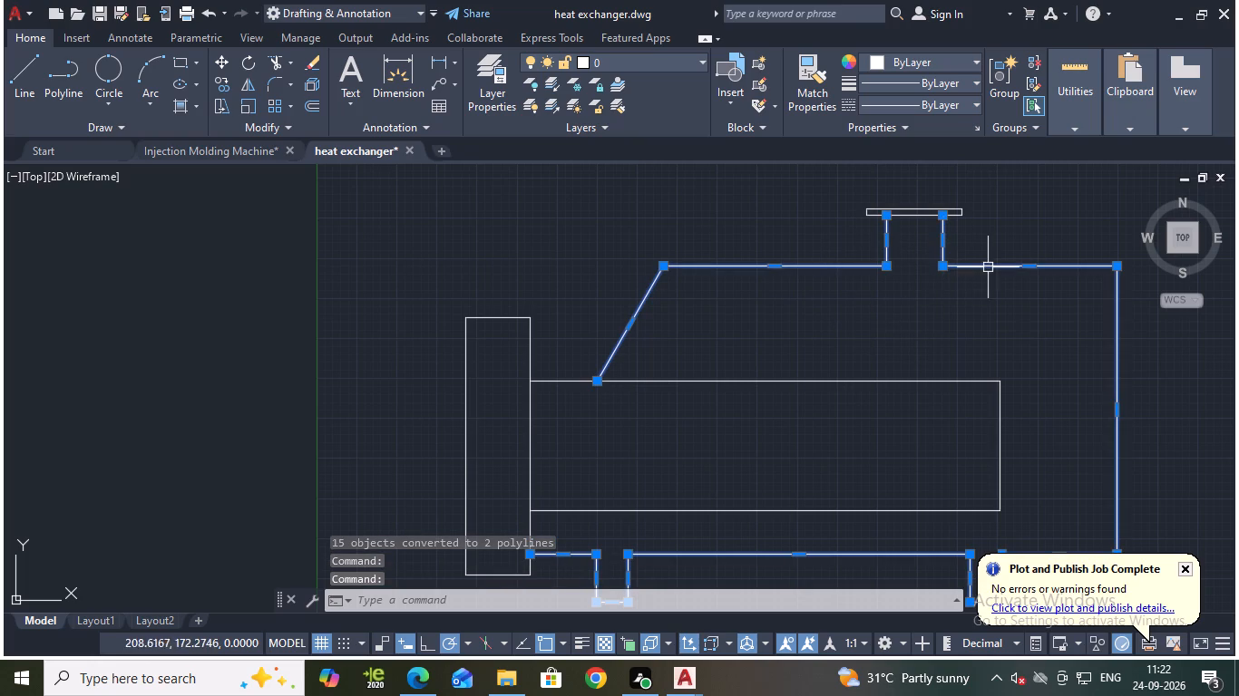
scroll(922, 254, "up", 2)
middle_click_drag(922, 256, 897, 383)
scroll(834, 258, "up", 3)
scroll(843, 322, "down", 5)
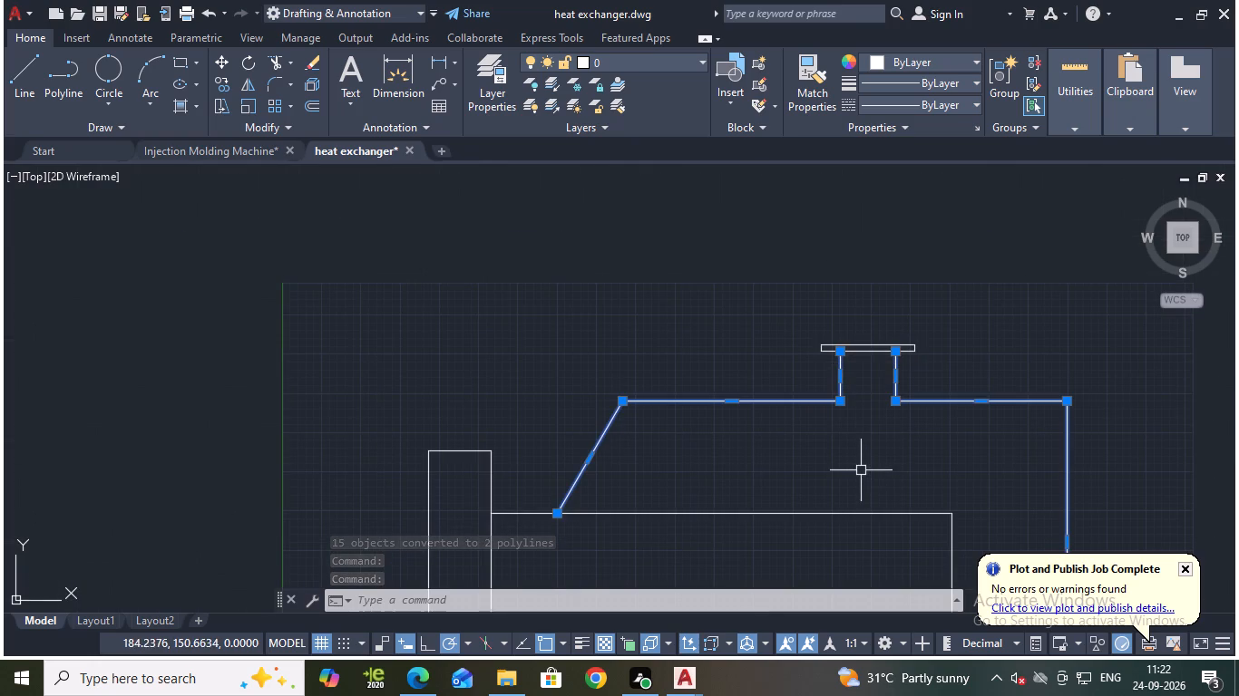
key("o")
key("Return")
key("Return")
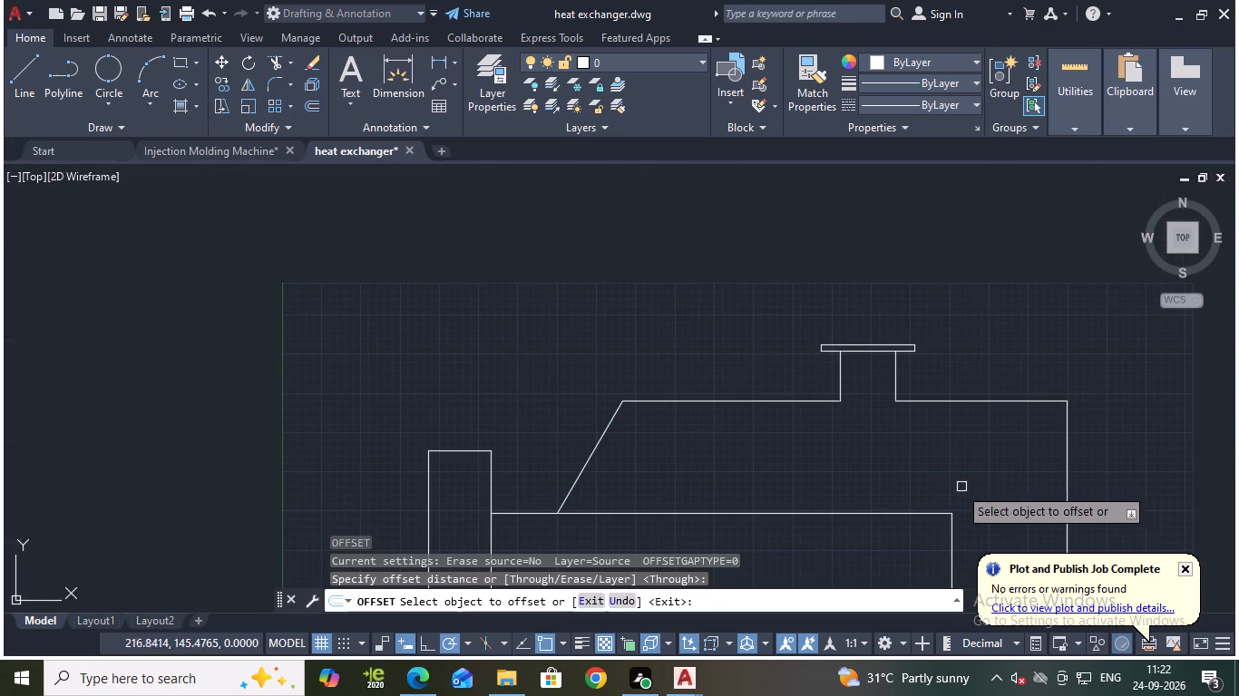
scroll(915, 447, "down", 1)
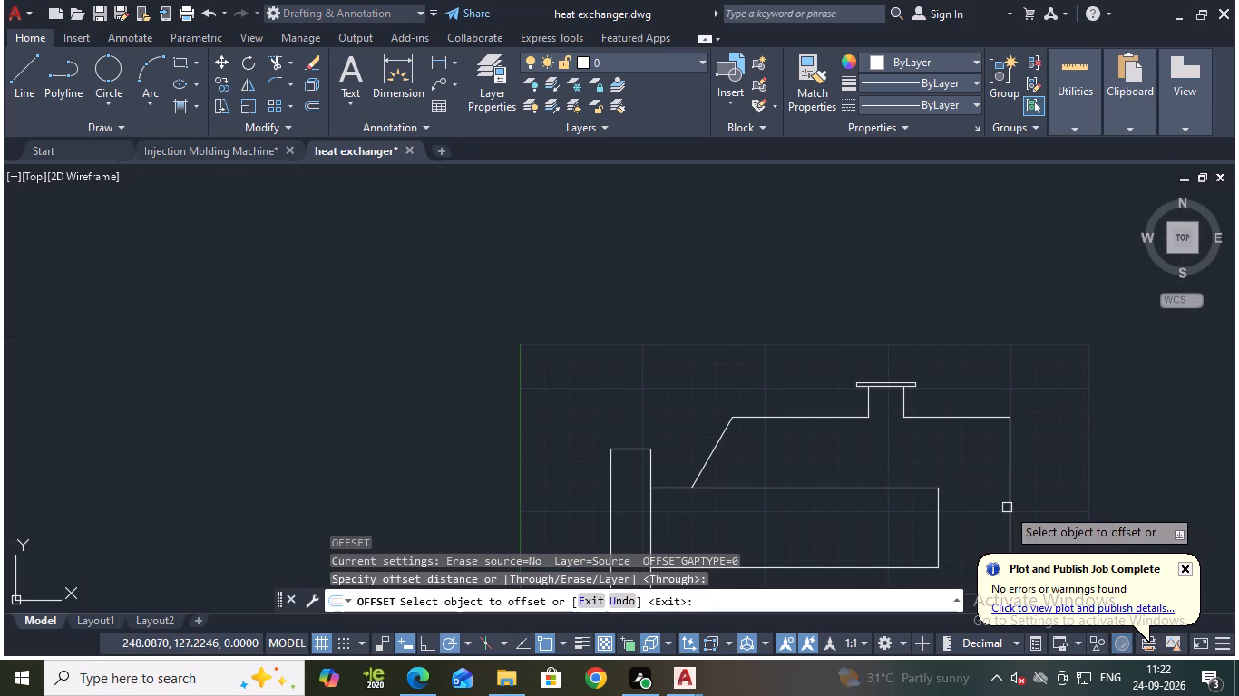
left_click(1007, 507)
middle_click_drag(1002, 507, 999, 378)
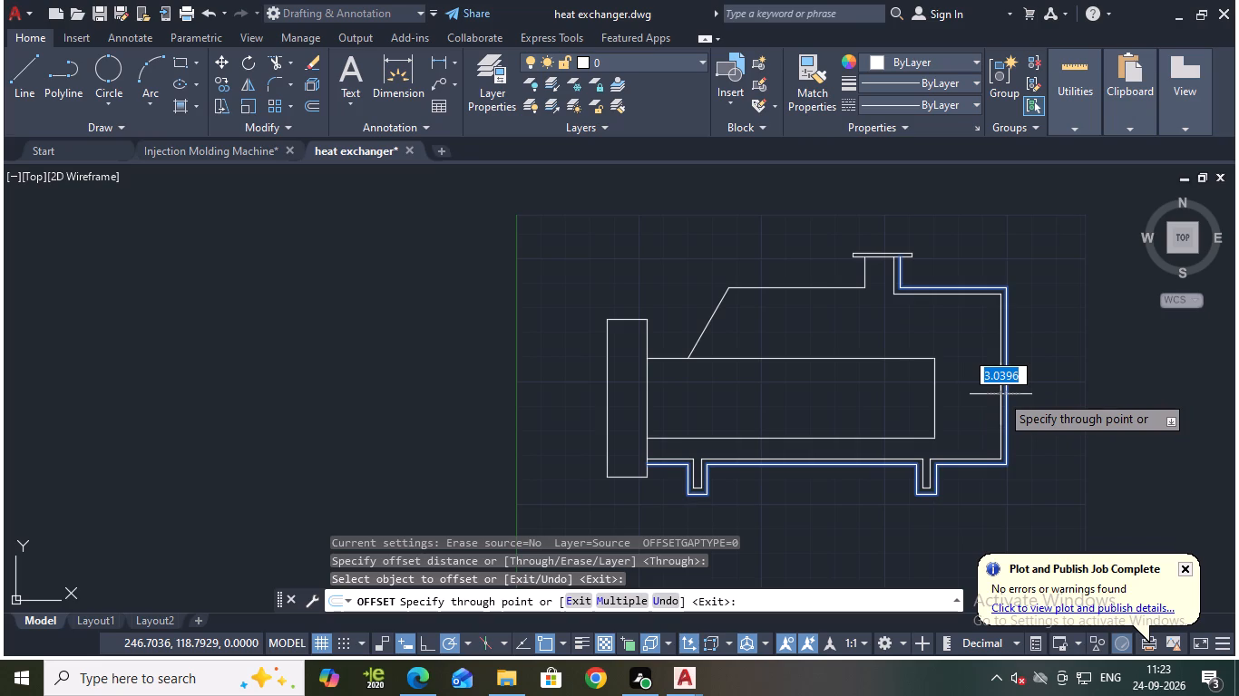
scroll(1000, 394, "up", 1)
scroll(1020, 423, "down", 1)
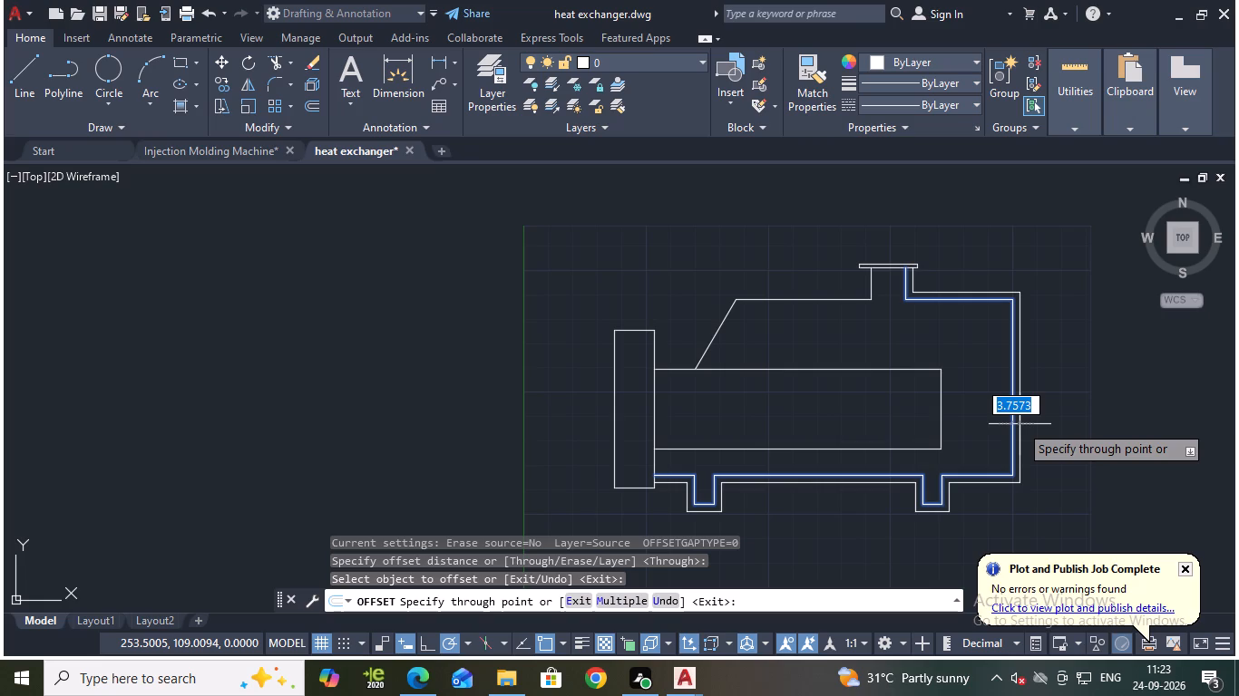
key("1")
key("Return")
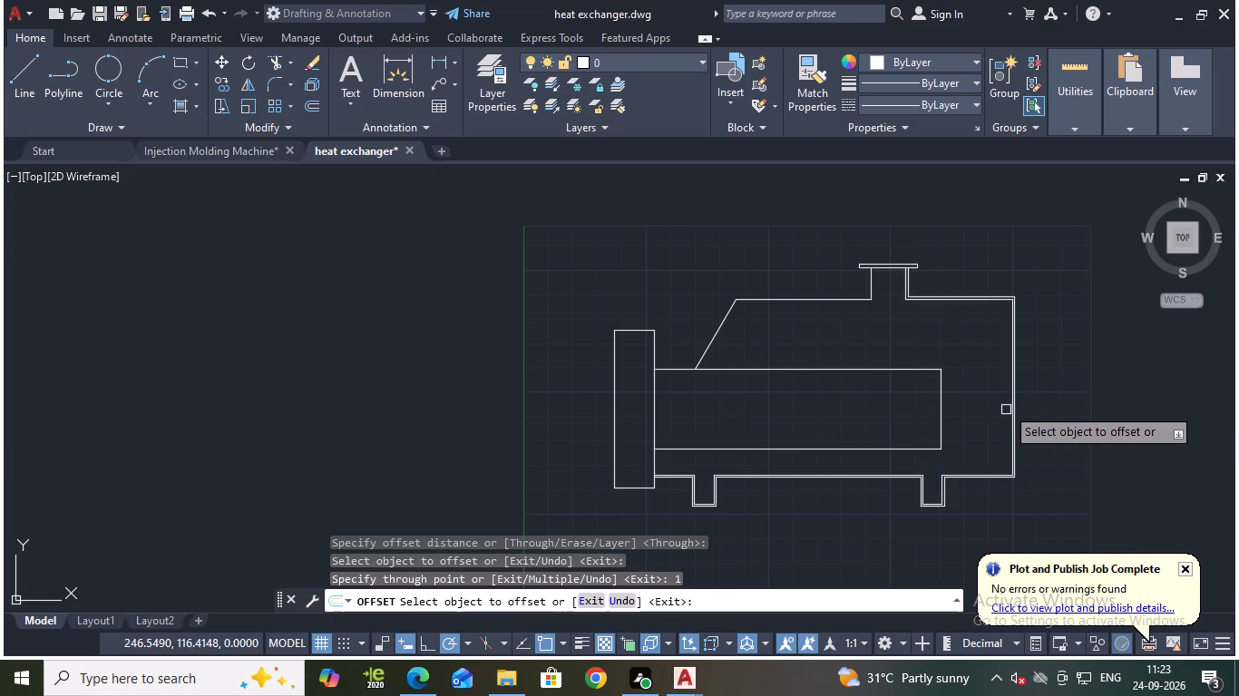
left_click(810, 300)
key("1")
key("Return")
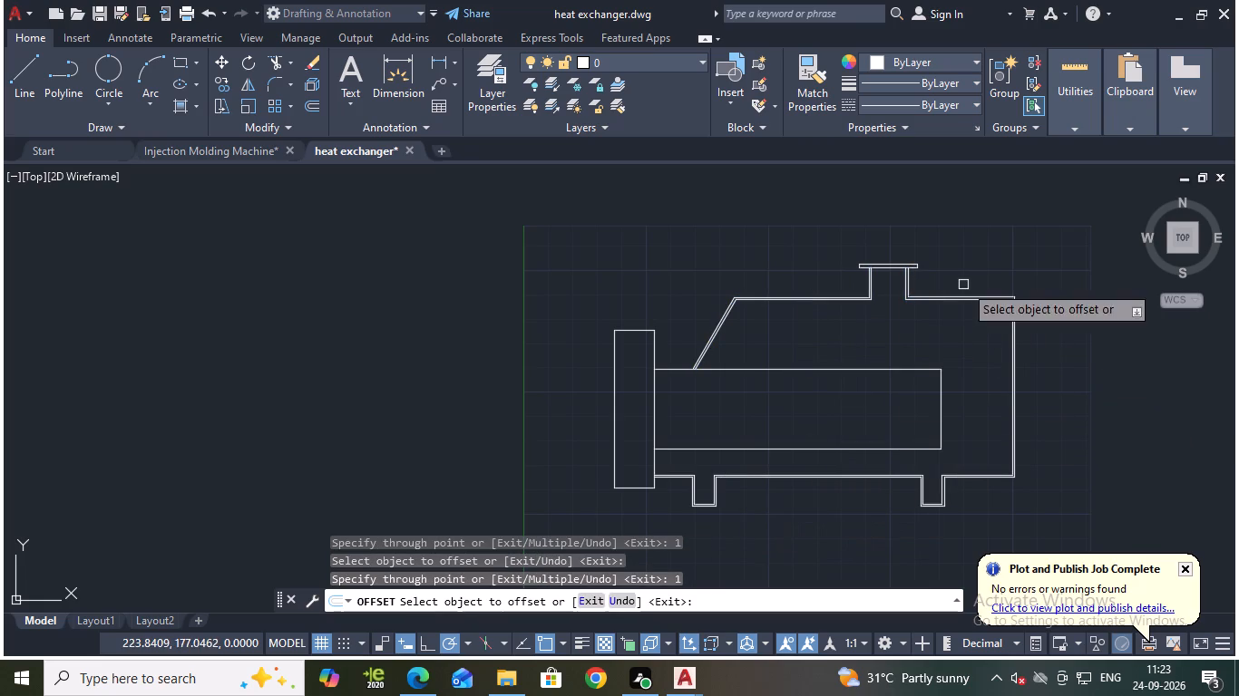
key("Escape")
Save the drawing.
key("ctrl+s")
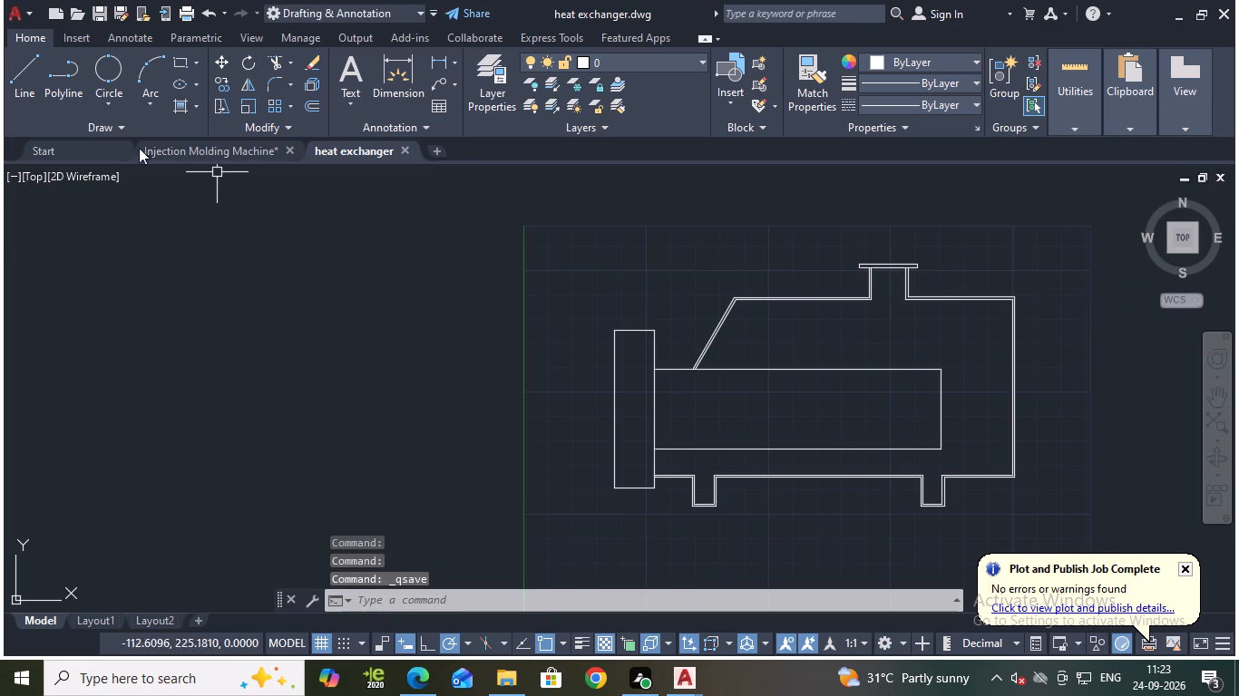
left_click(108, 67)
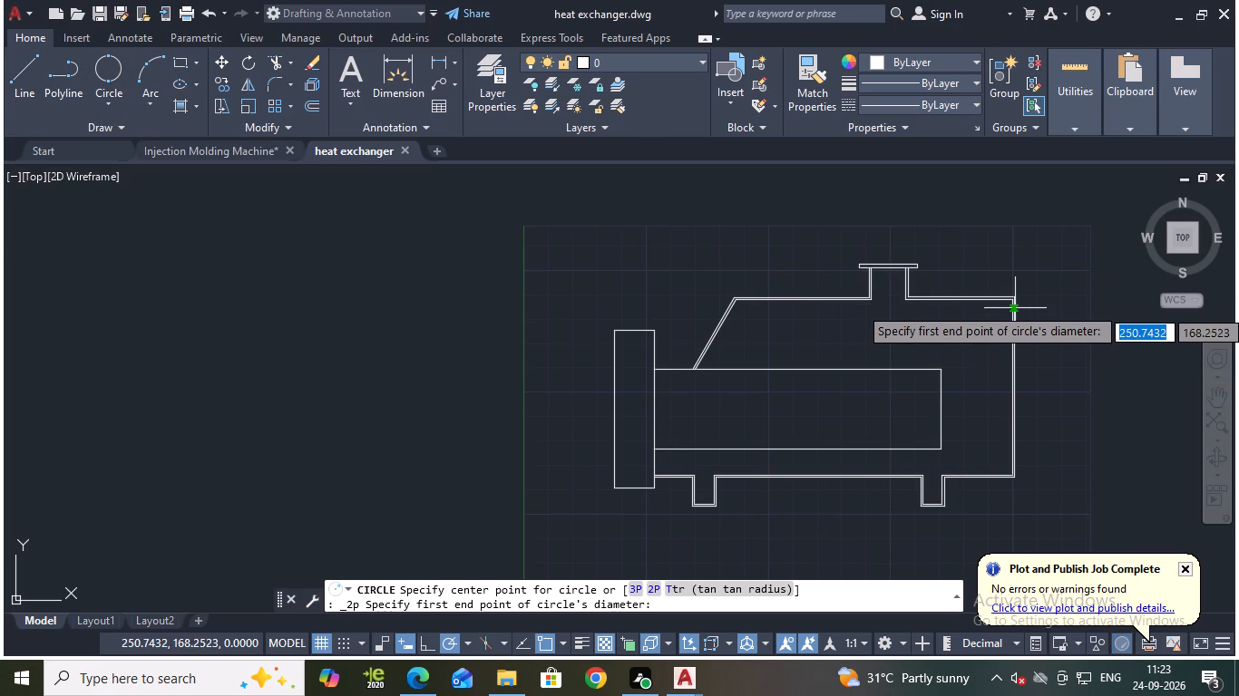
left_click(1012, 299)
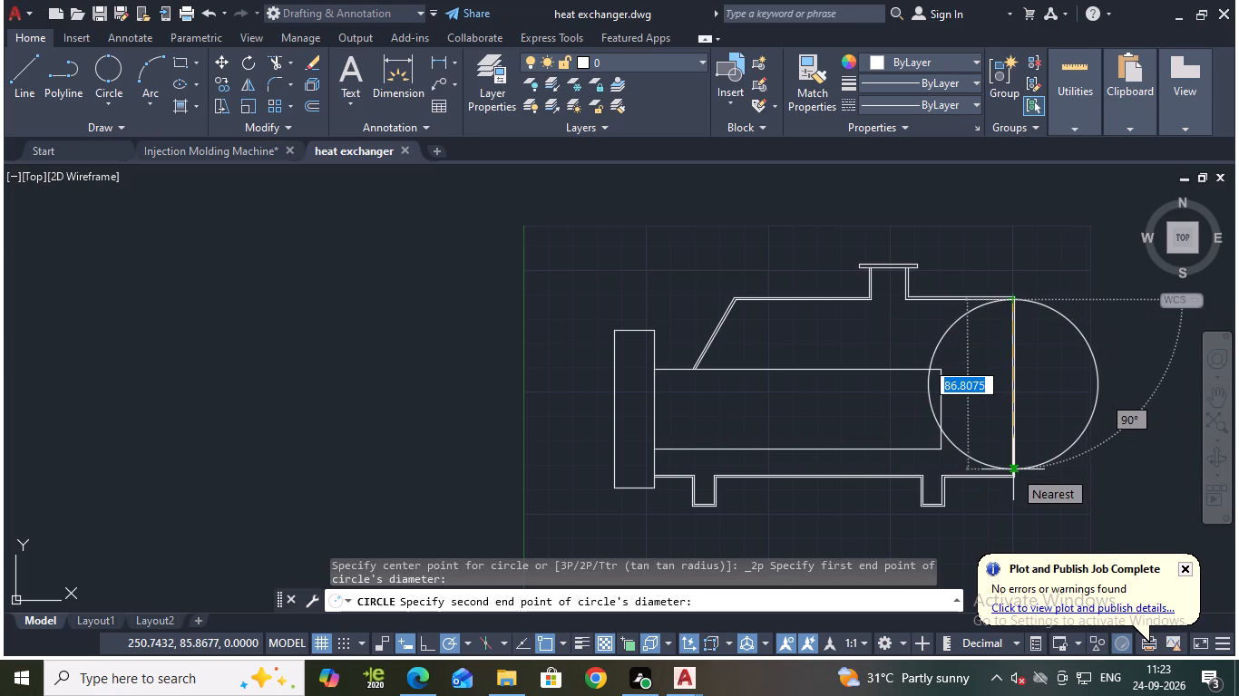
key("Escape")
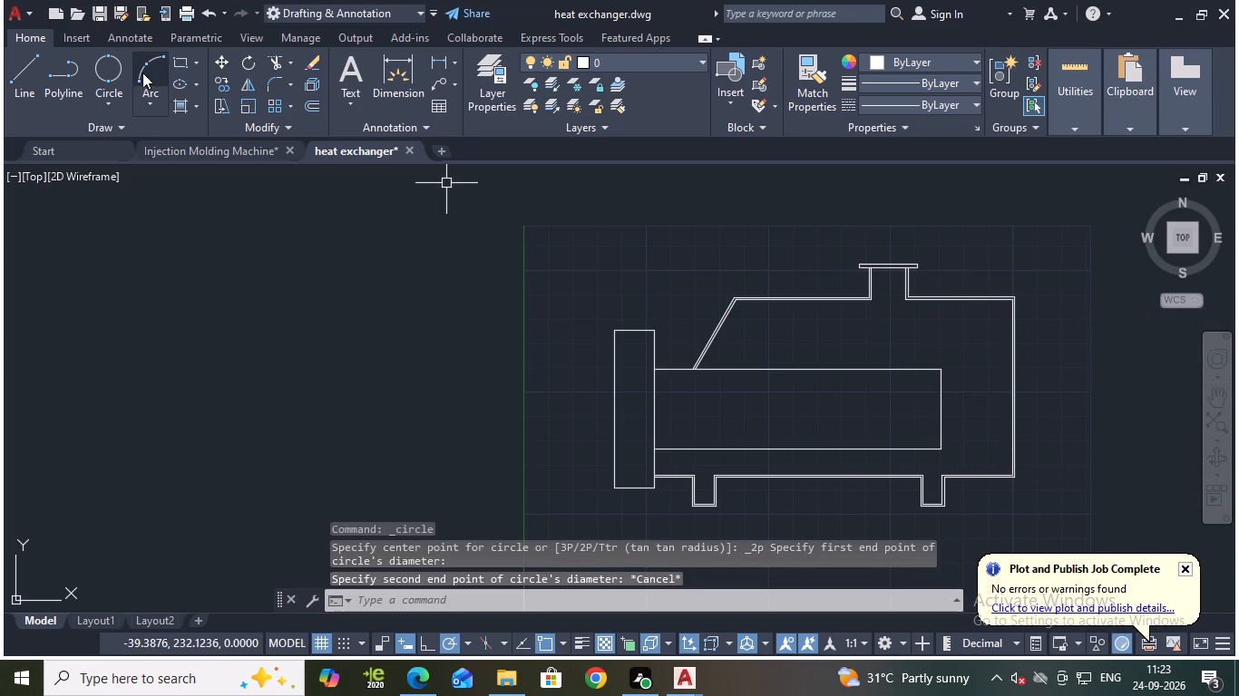
Draw a three-point arc from the shell's lower-right corner through its upper-right corner, ending about 156 units left of the latter.
left_click(152, 107)
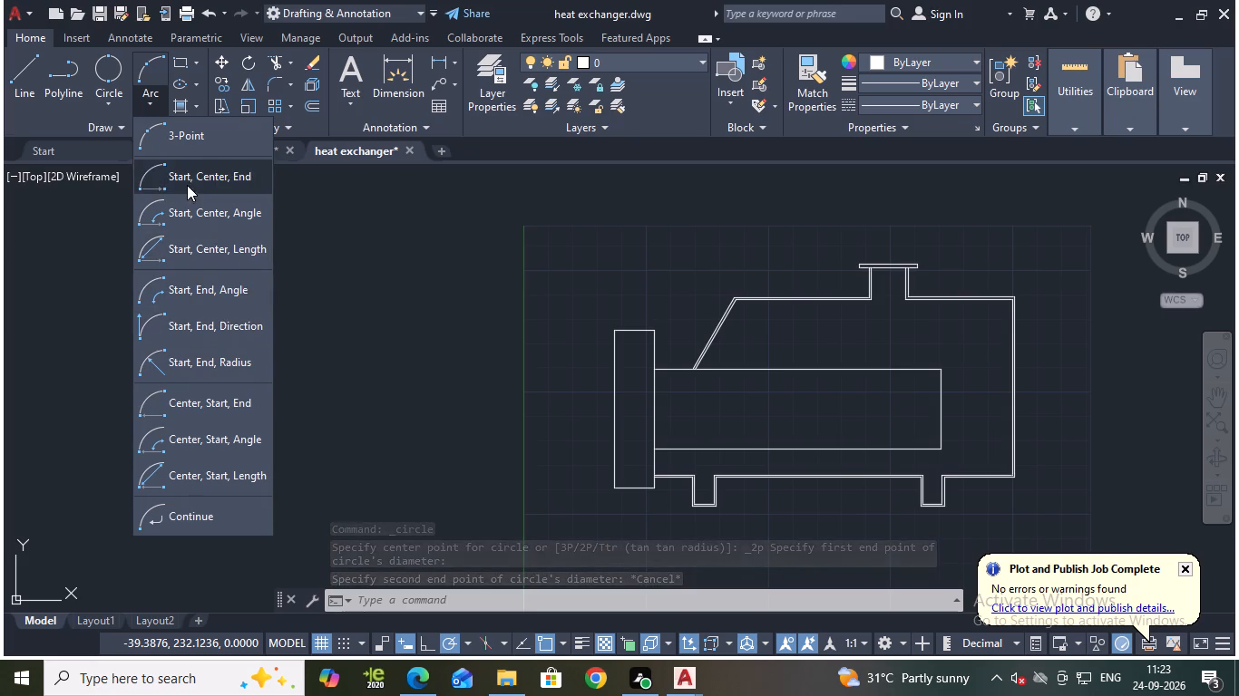
left_click(189, 126)
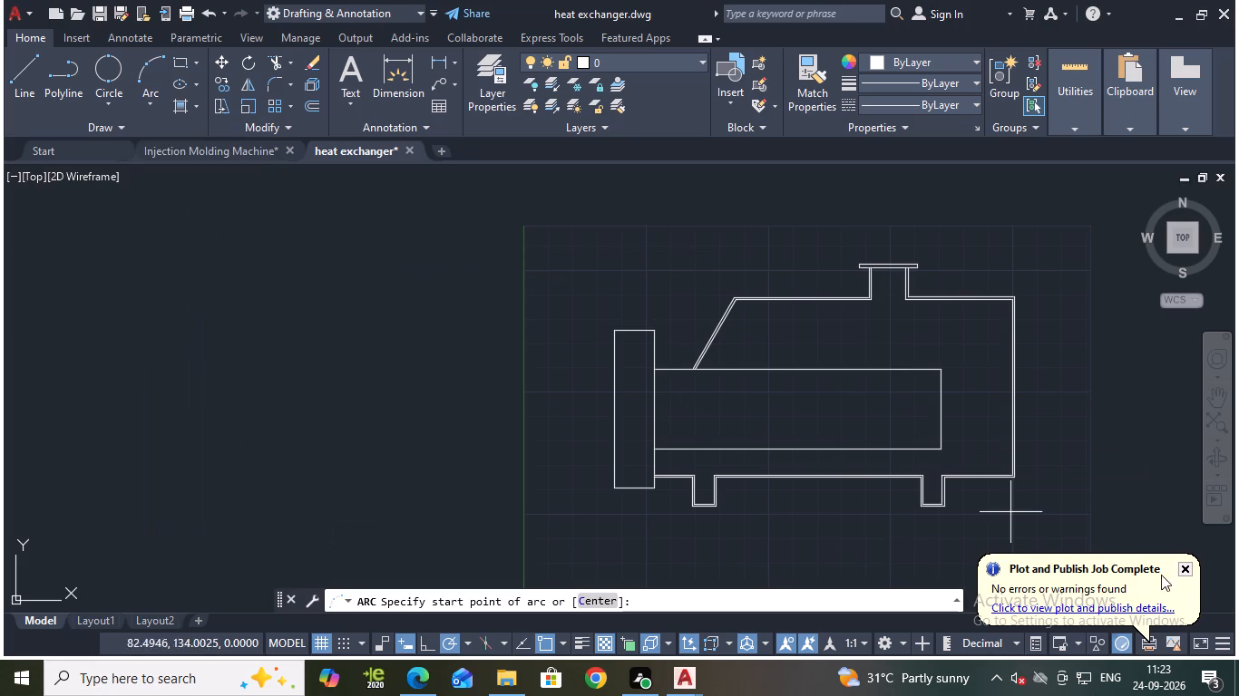
scroll(1161, 547, "up", 1)
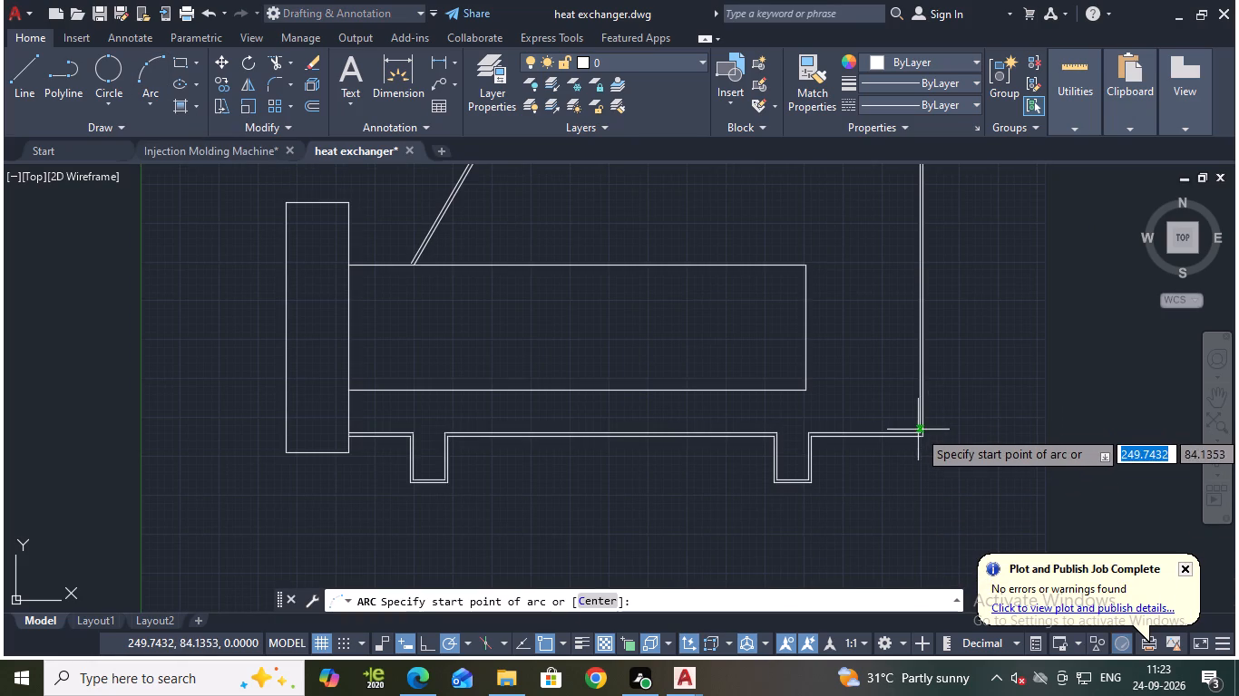
left_click(918, 433)
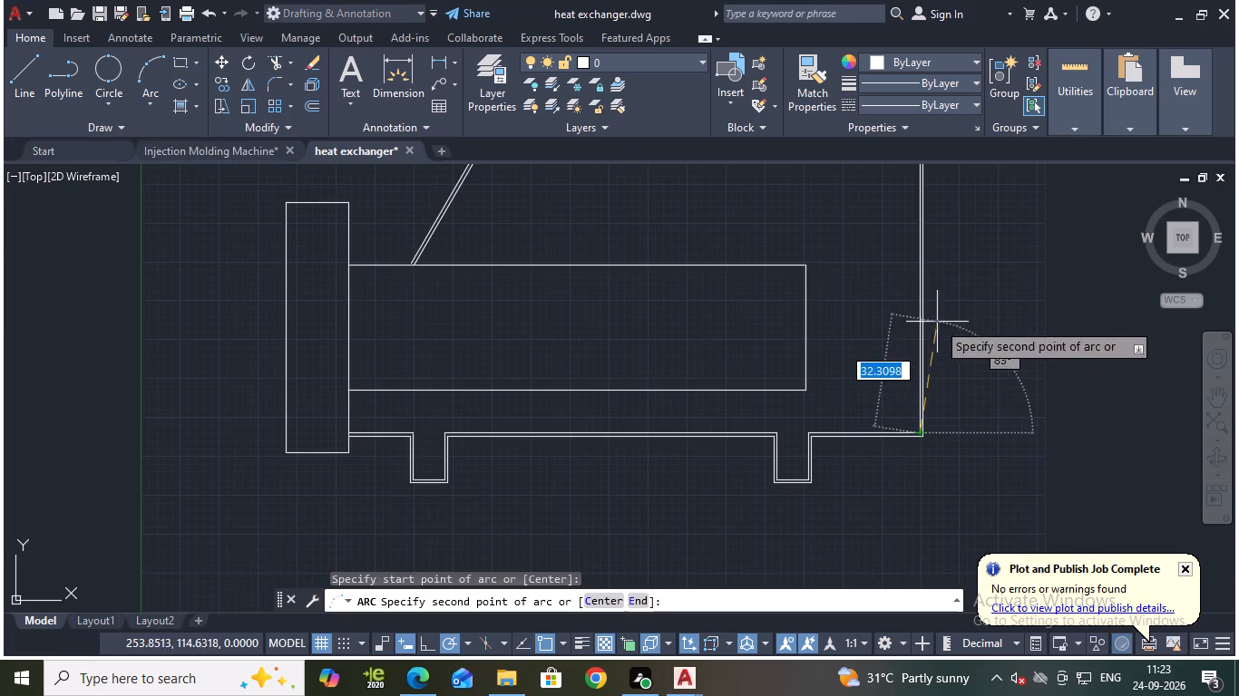
middle_click_drag(940, 307, 916, 493)
left_click(893, 339)
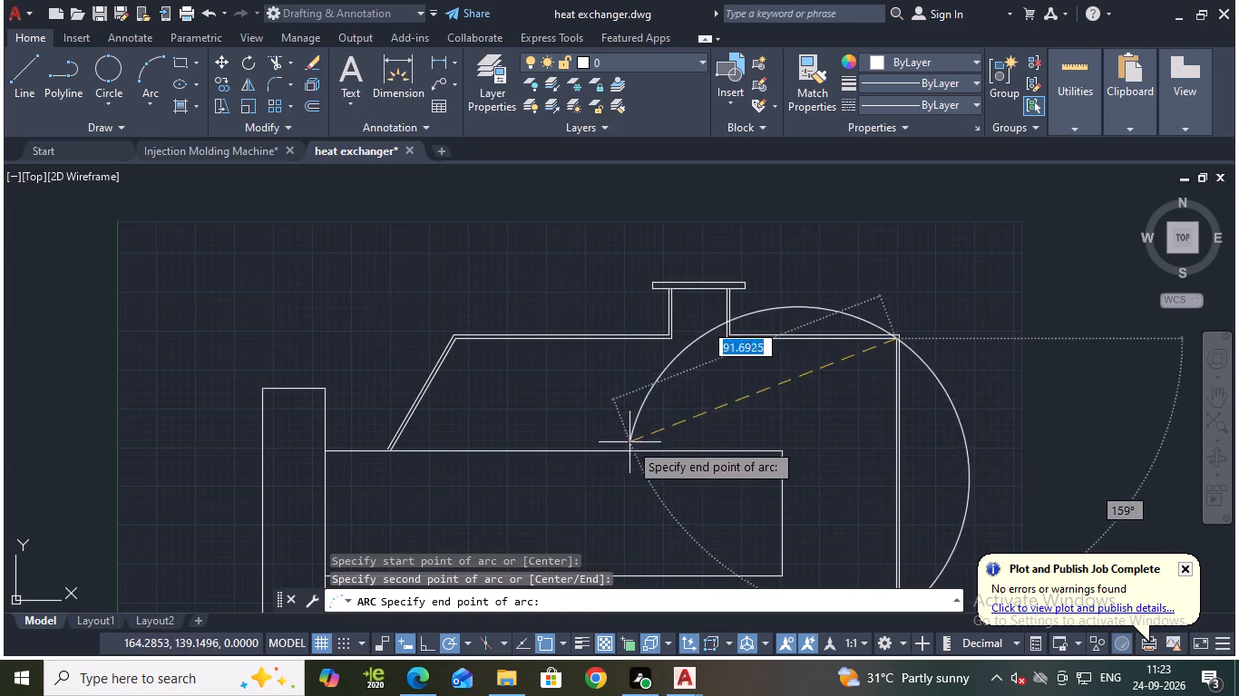
middle_click_drag(665, 421, 750, 221)
middle_click_drag(648, 200, 591, 263)
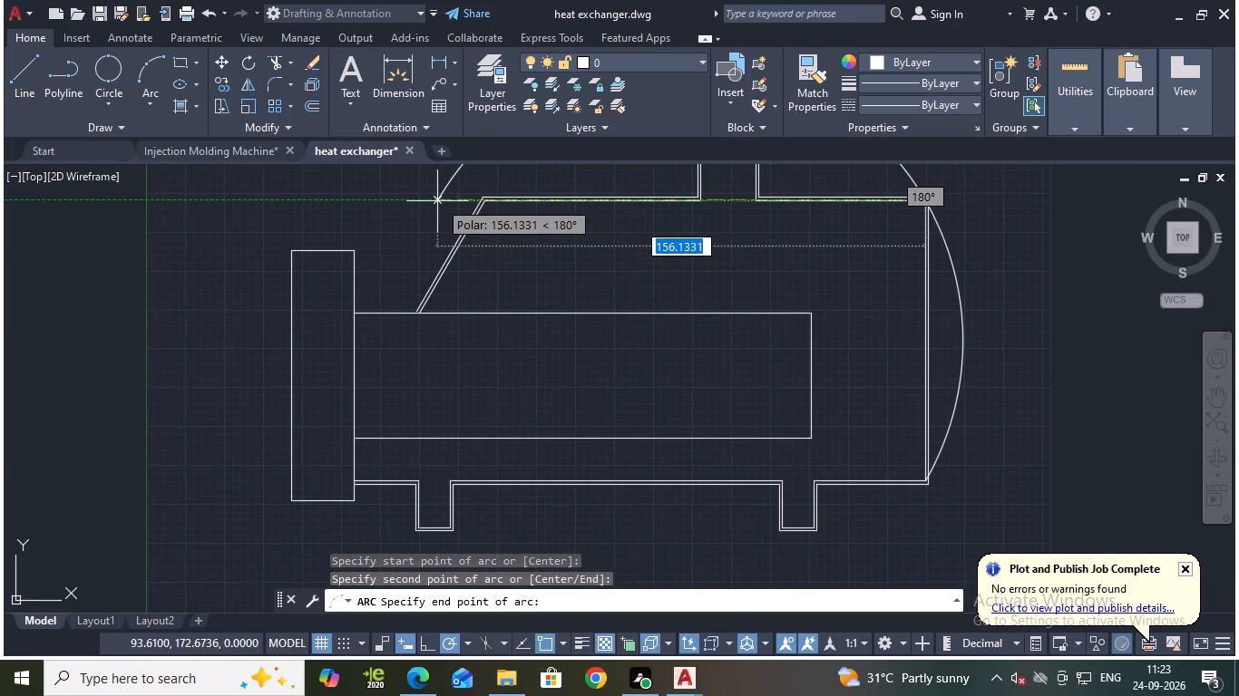
left_click(437, 197)
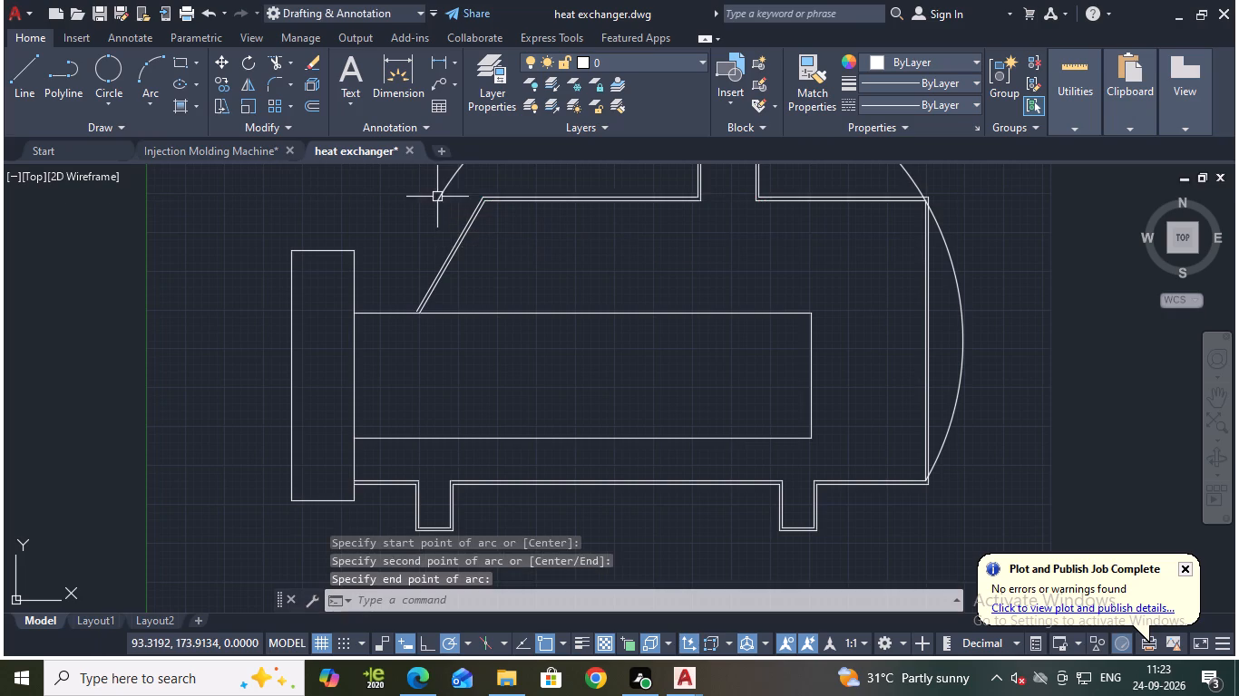
key("Escape")
Trim off the arc portion extending past the shell's upper-right inner corner so it spans only the shell's right end.
type("tr")
key("Return")
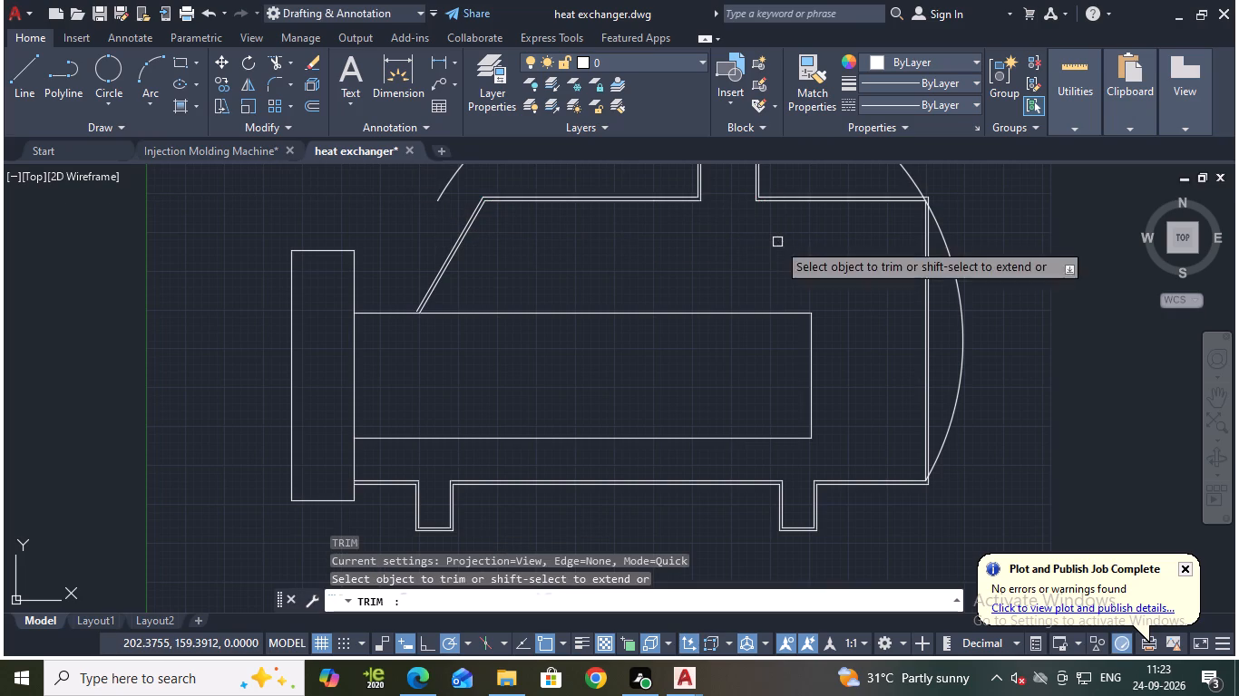
left_click(910, 173)
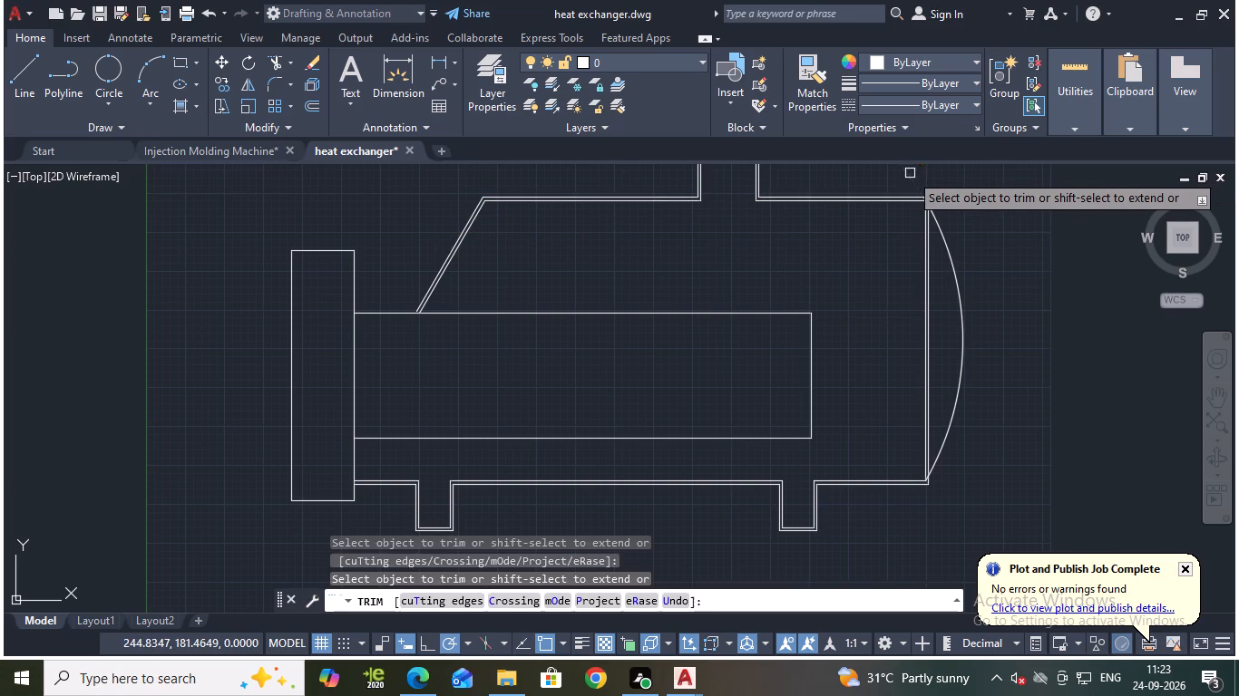
scroll(973, 207, "up", 2)
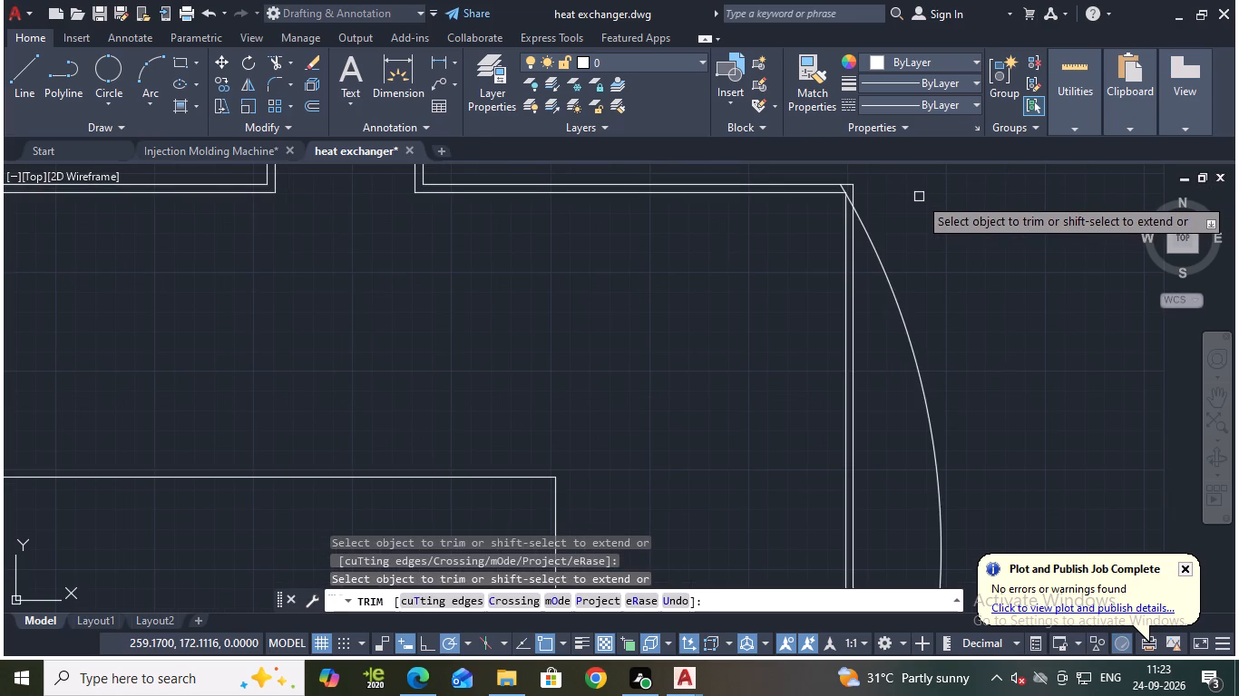
scroll(873, 201, "up", 2)
left_click(792, 173)
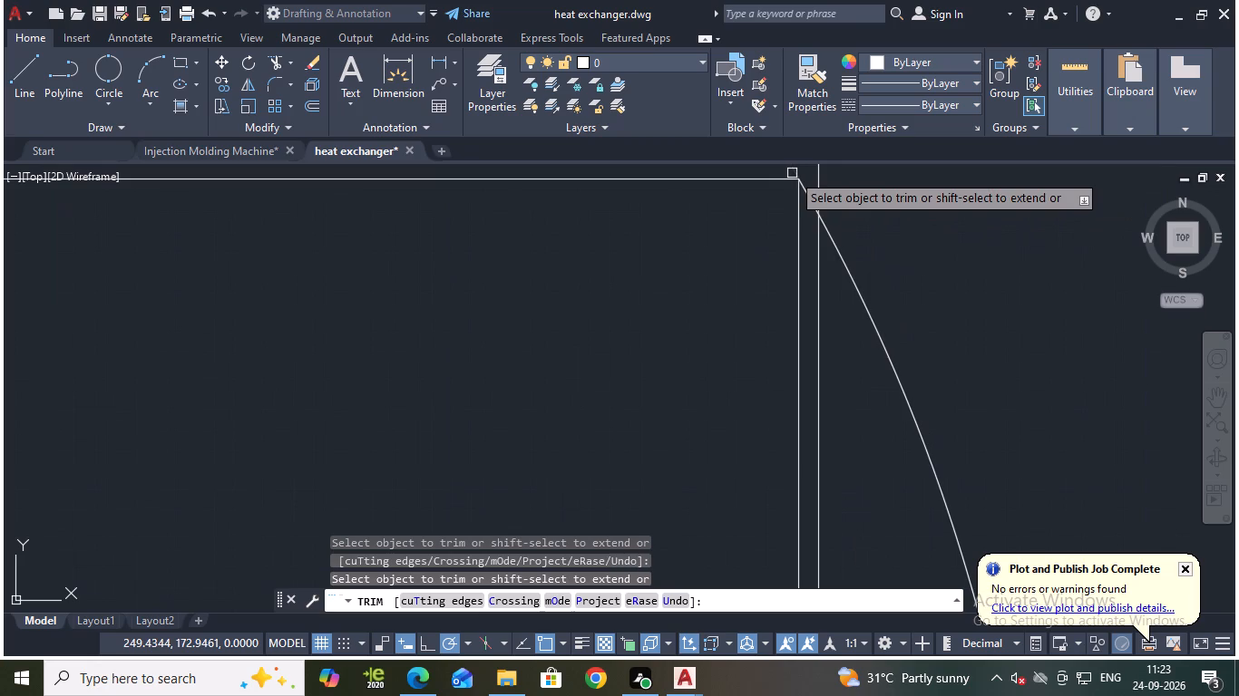
scroll(874, 239, "down", 3)
scroll(939, 316, "down", 2)
scroll(913, 478, "up", 4)
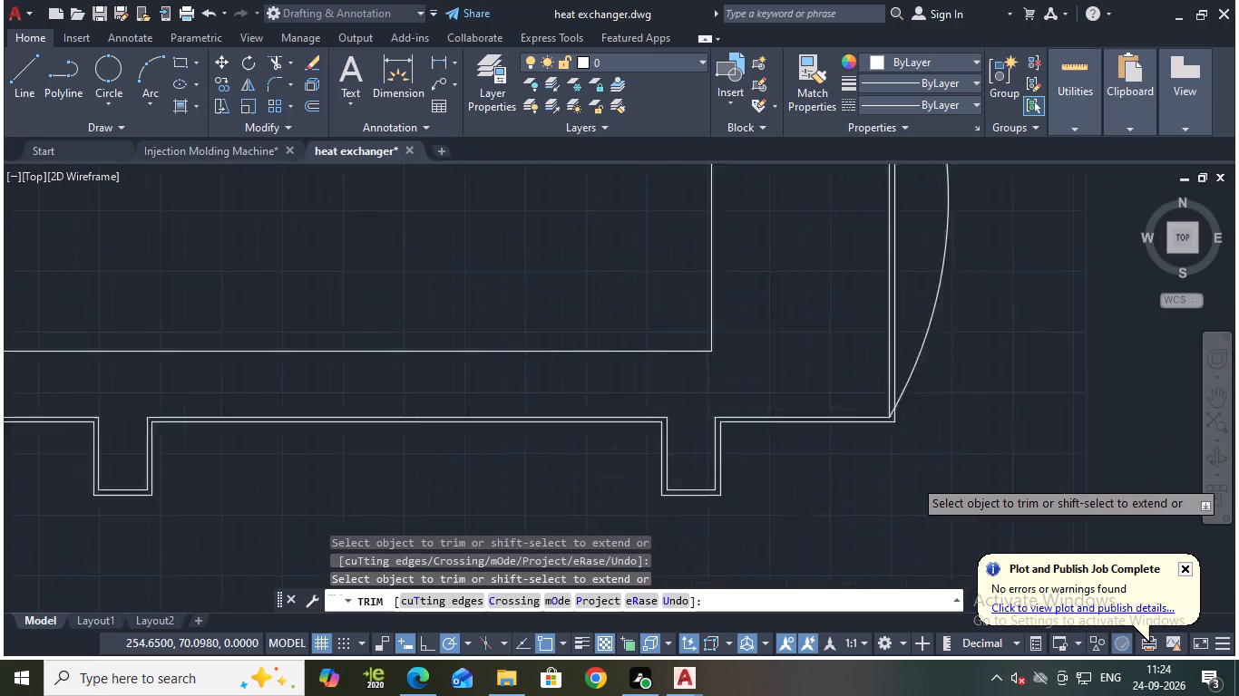
scroll(916, 306, "down", 3)
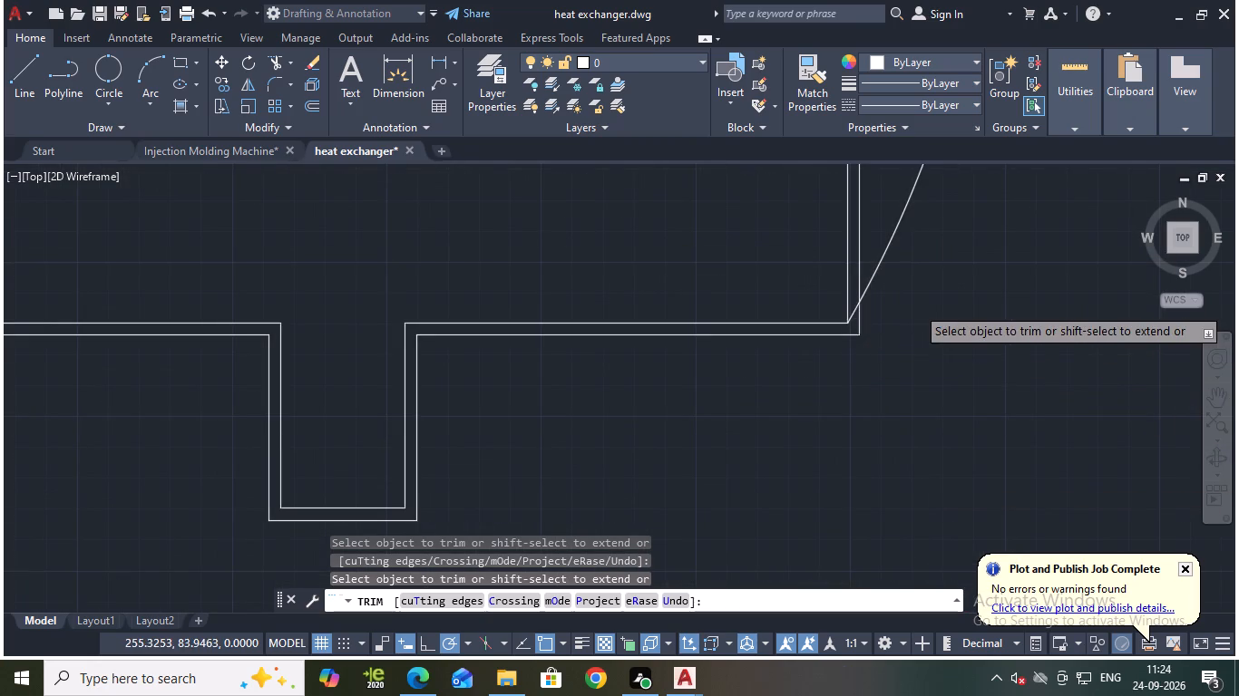
middle_click_drag(925, 296, 857, 440)
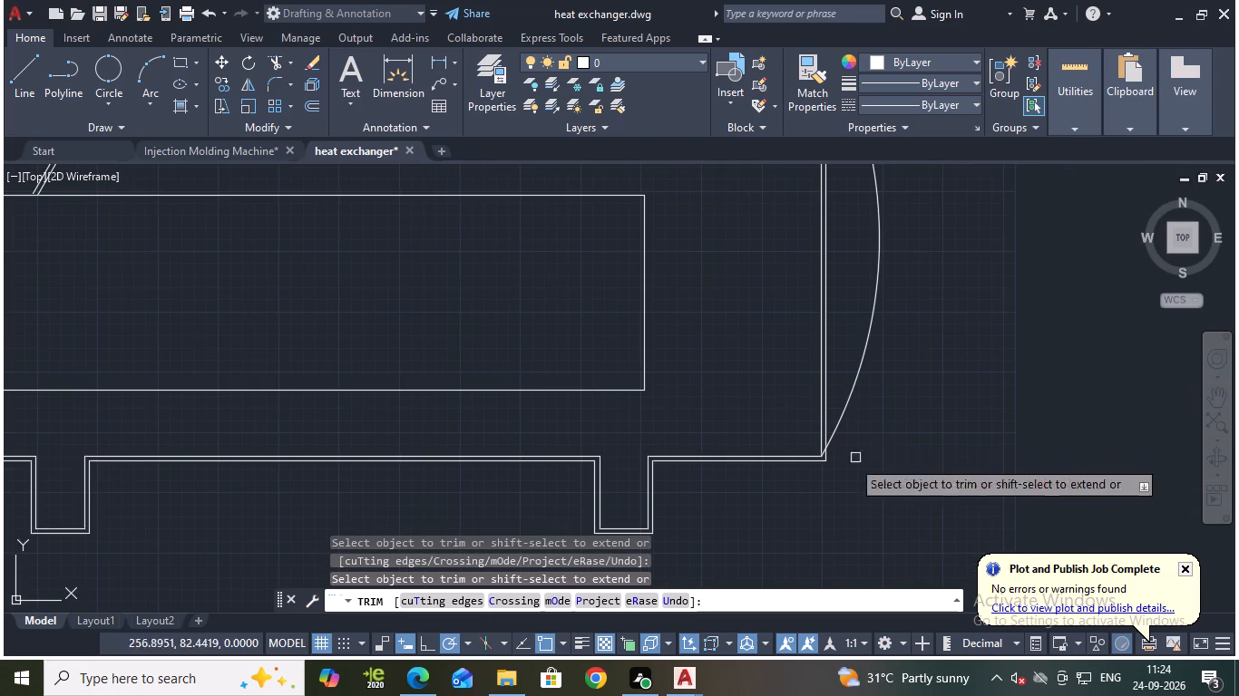
scroll(836, 462, "up", 3)
scroll(833, 433, "down", 4)
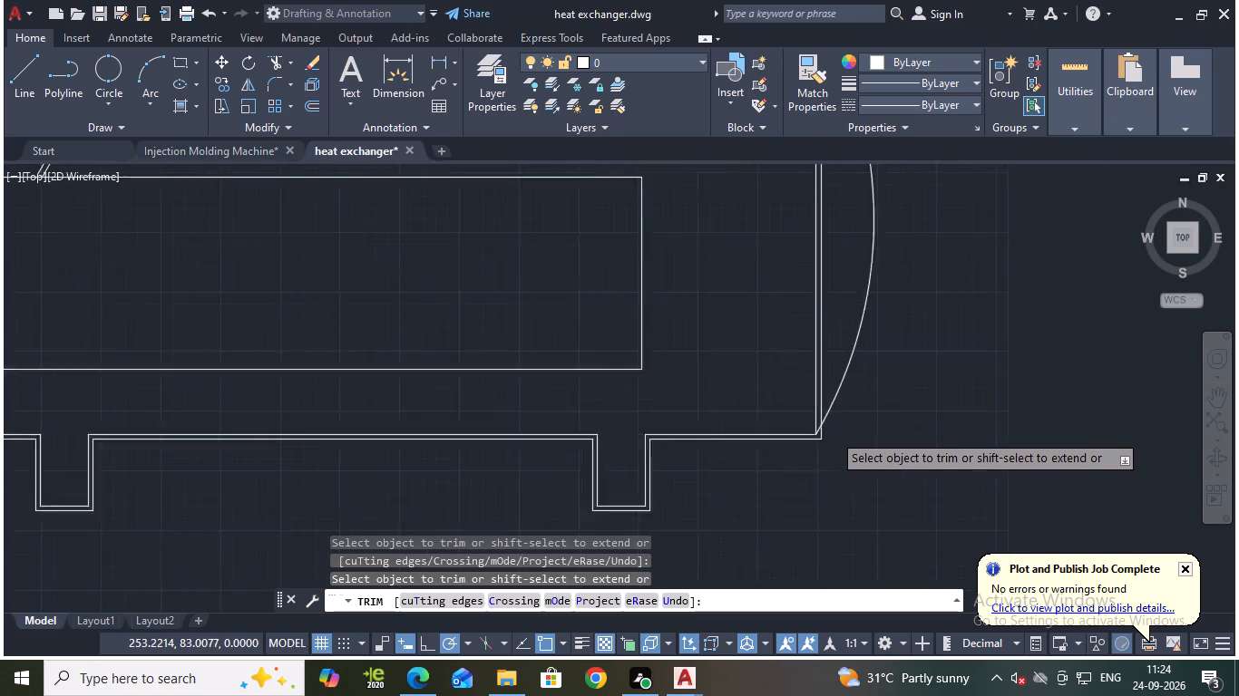
scroll(853, 407, "down", 2)
scroll(872, 319, "up", 2)
key("Escape")
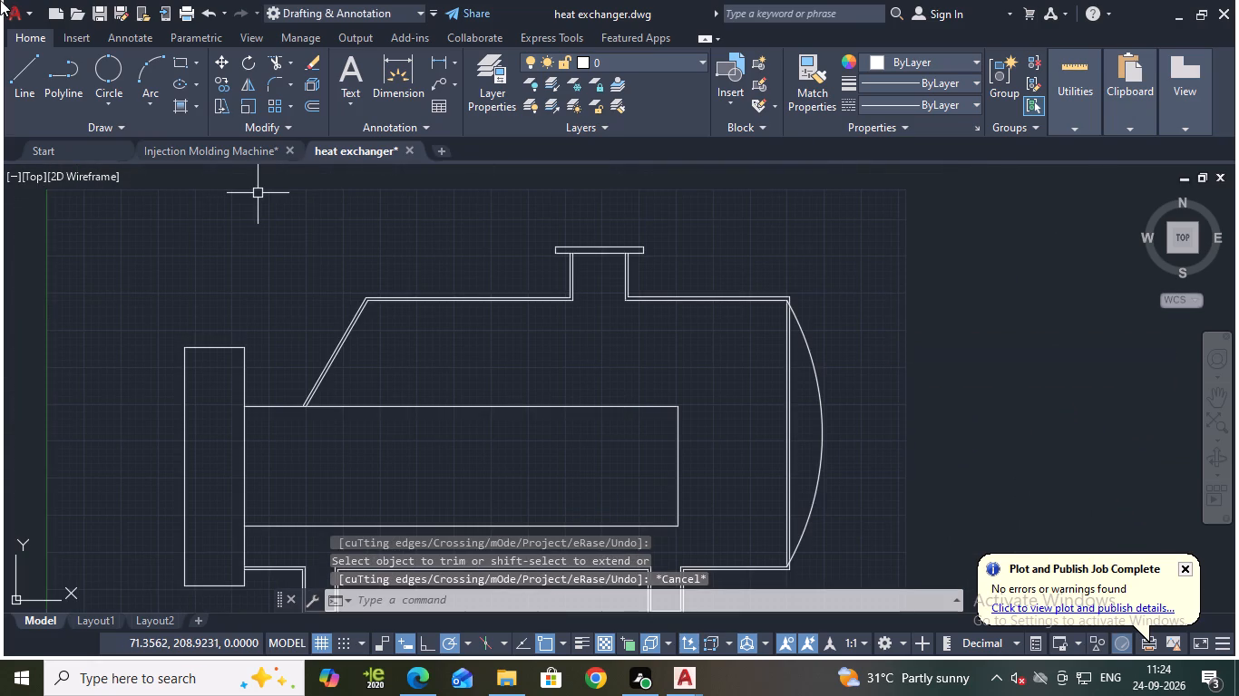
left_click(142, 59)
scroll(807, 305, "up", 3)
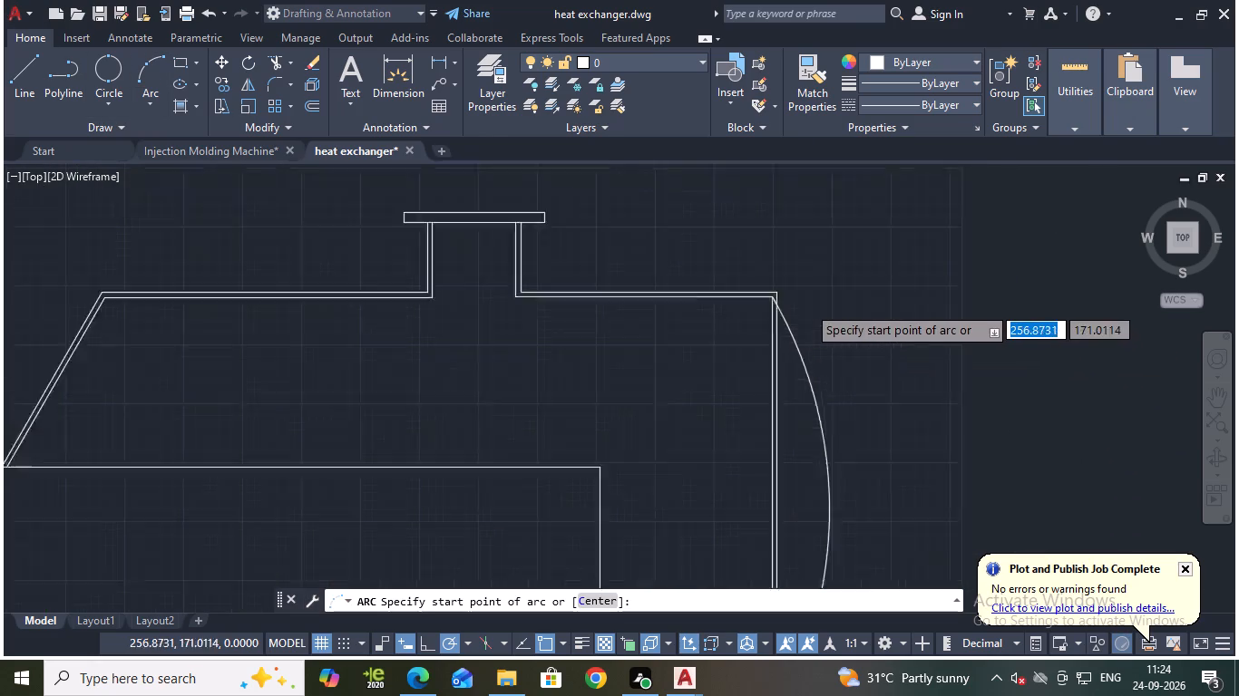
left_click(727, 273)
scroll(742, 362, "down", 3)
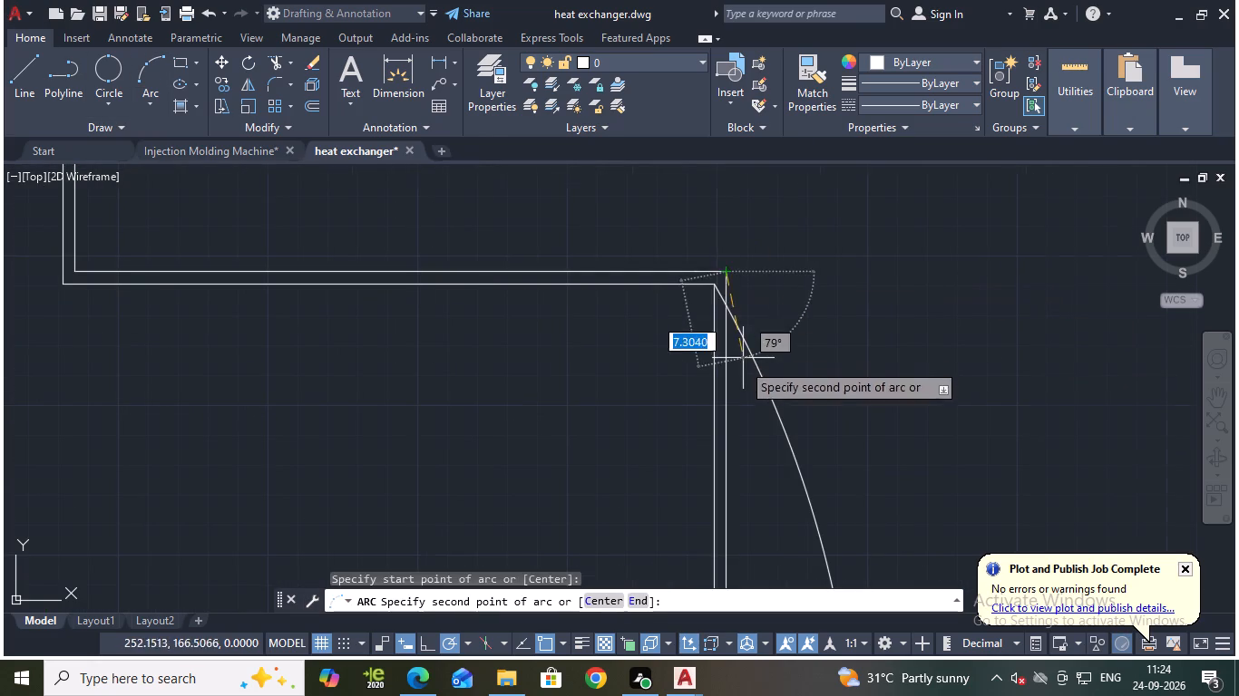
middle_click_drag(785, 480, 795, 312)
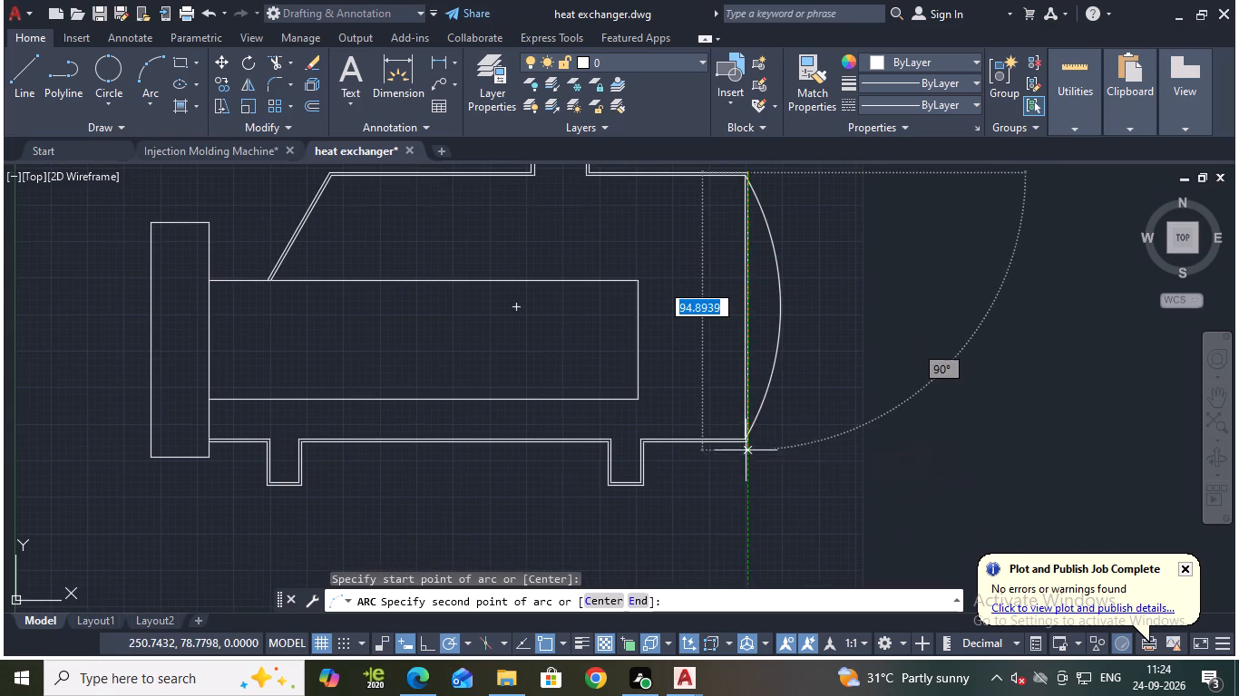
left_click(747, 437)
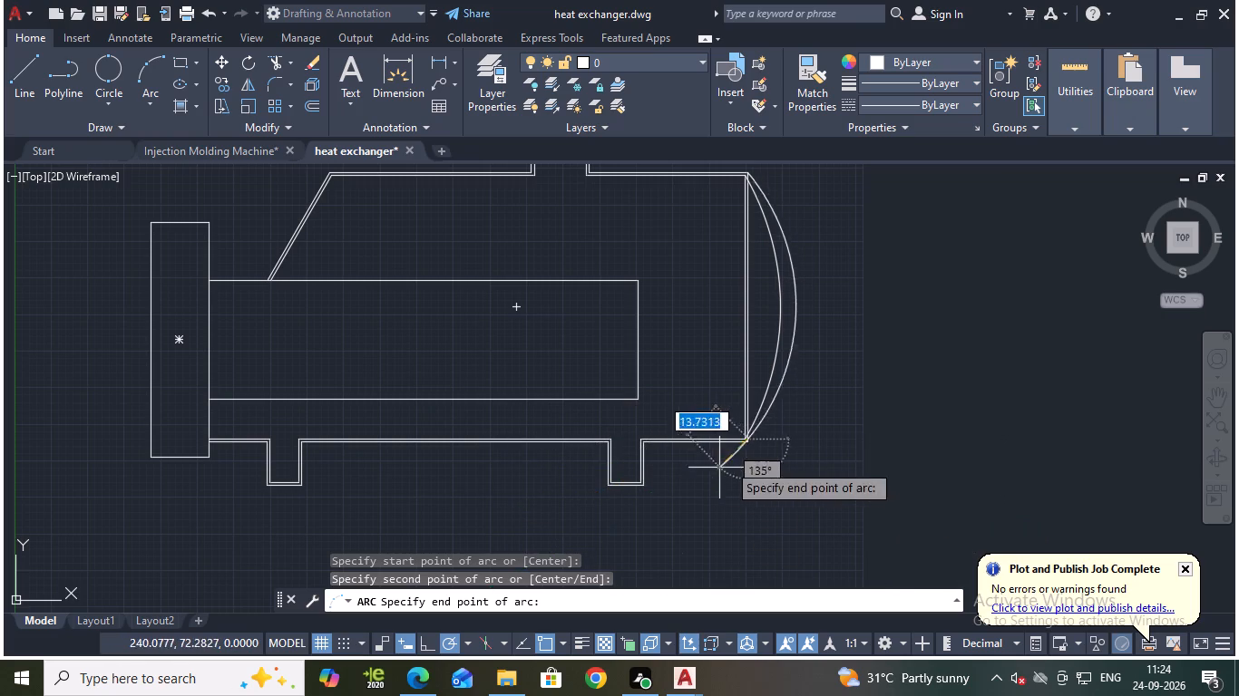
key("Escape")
Offset the domed end arc outward by 1 unit.
left_click(764, 409)
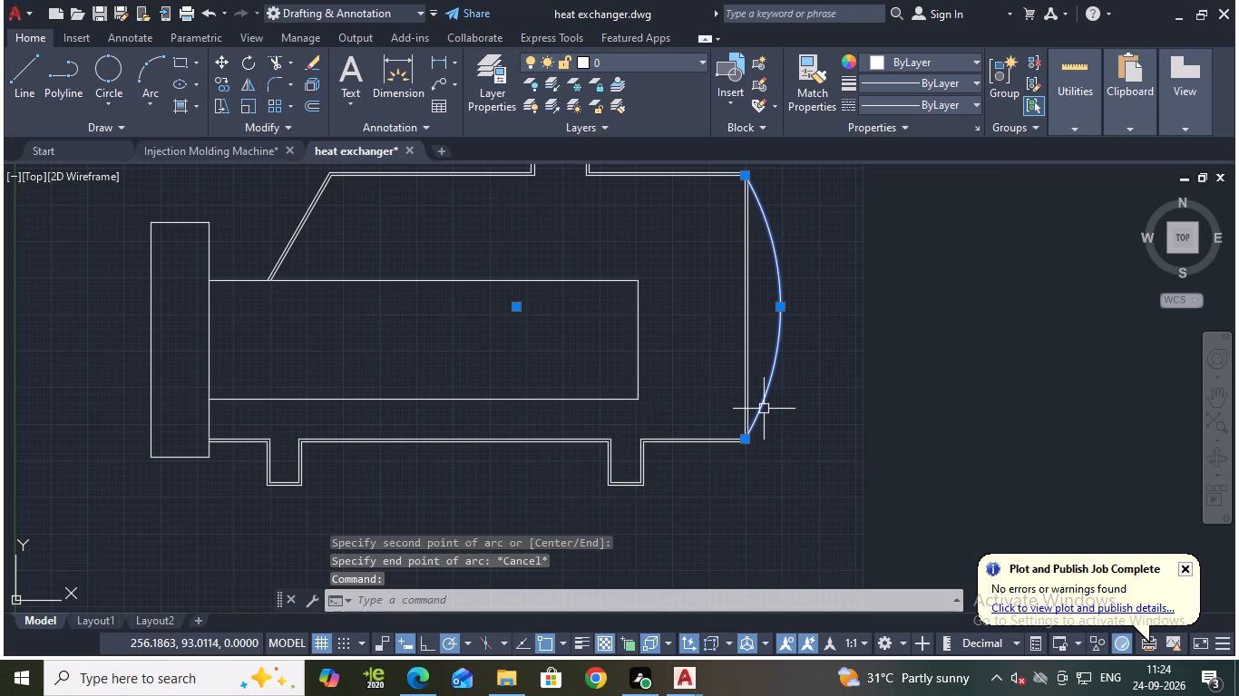
key("o")
key("Return")
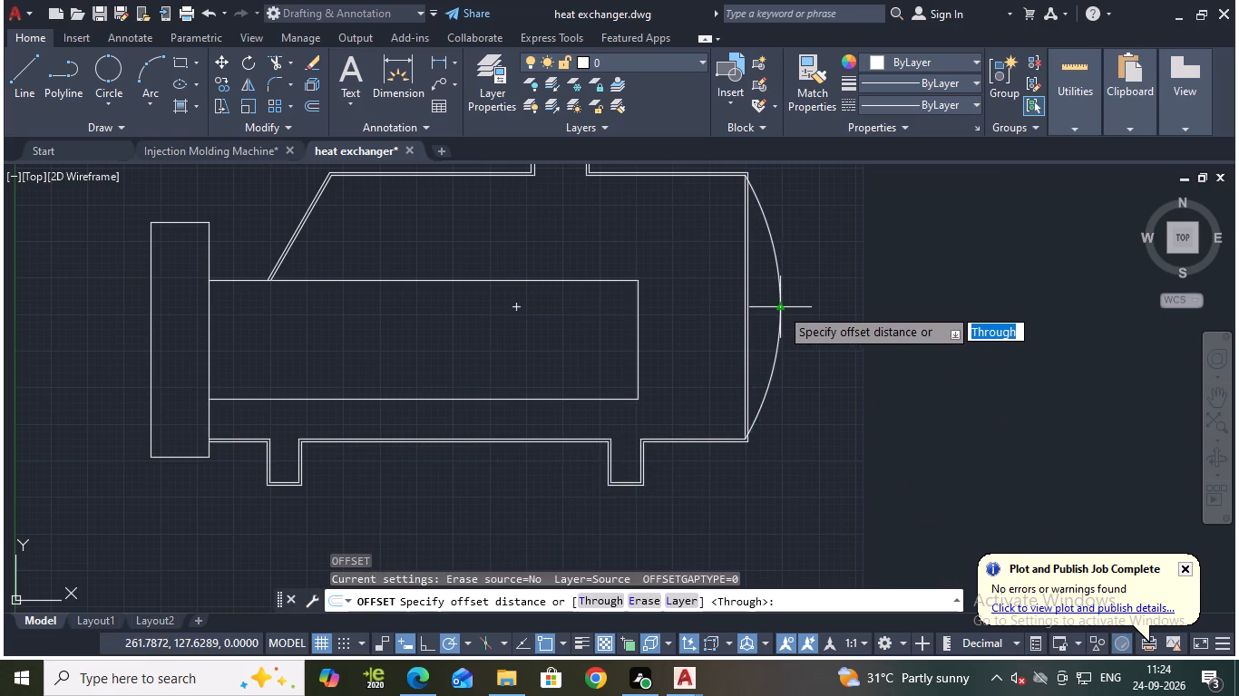
left_click(779, 307)
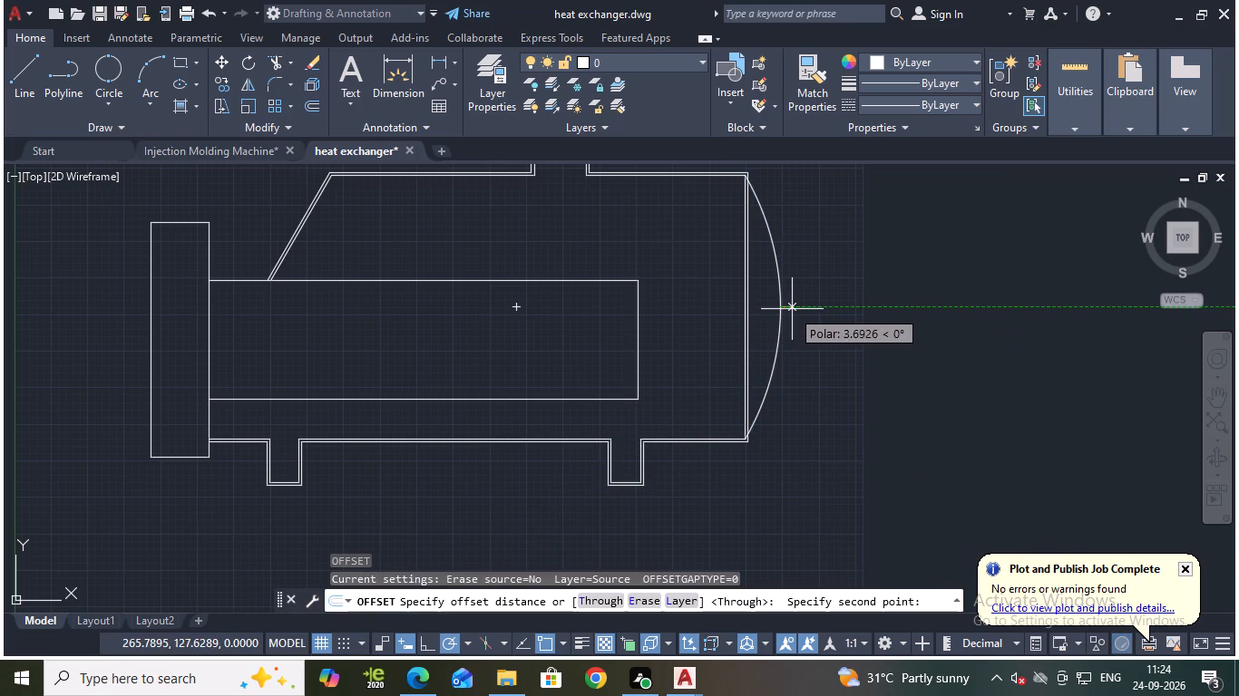
key("Return")
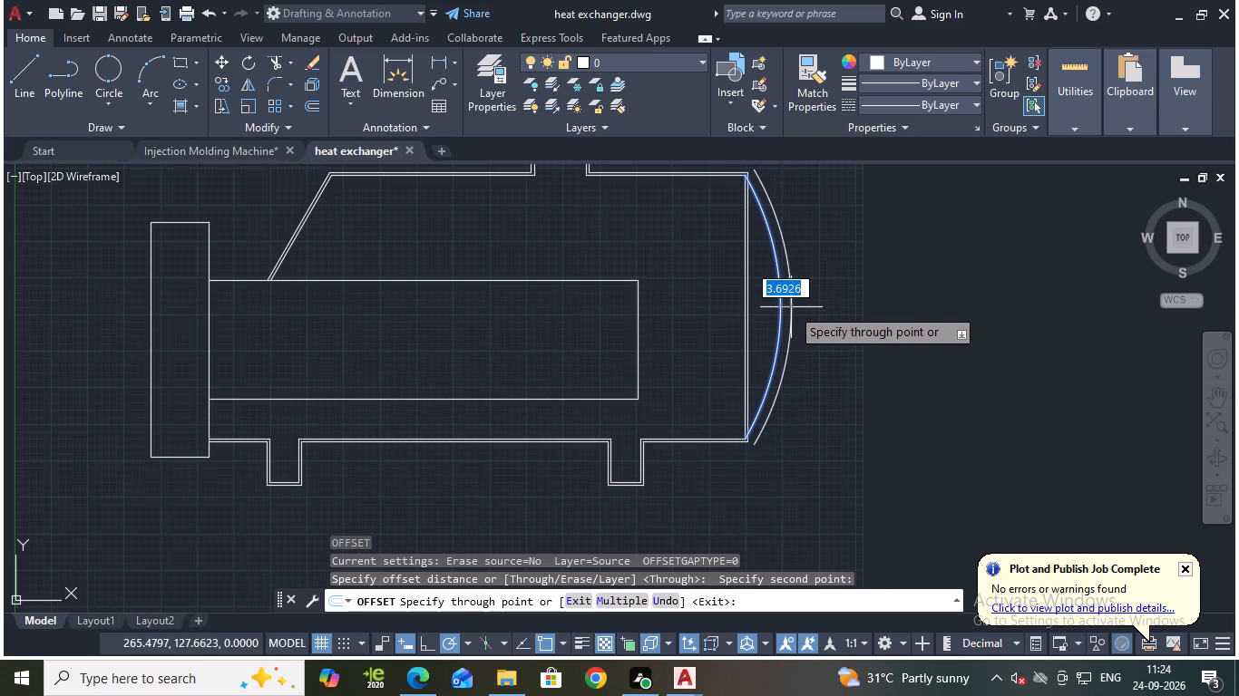
scroll(791, 307, "up", 1)
key("1")
key("Return")
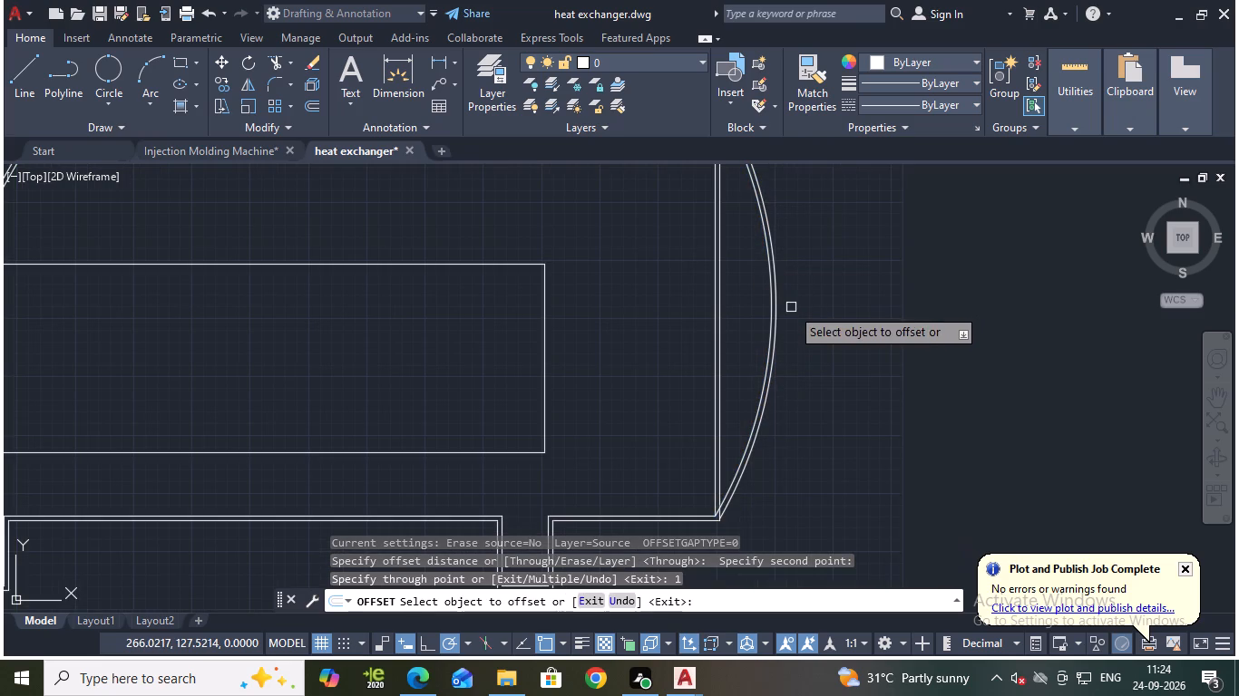
scroll(798, 343, "down", 1)
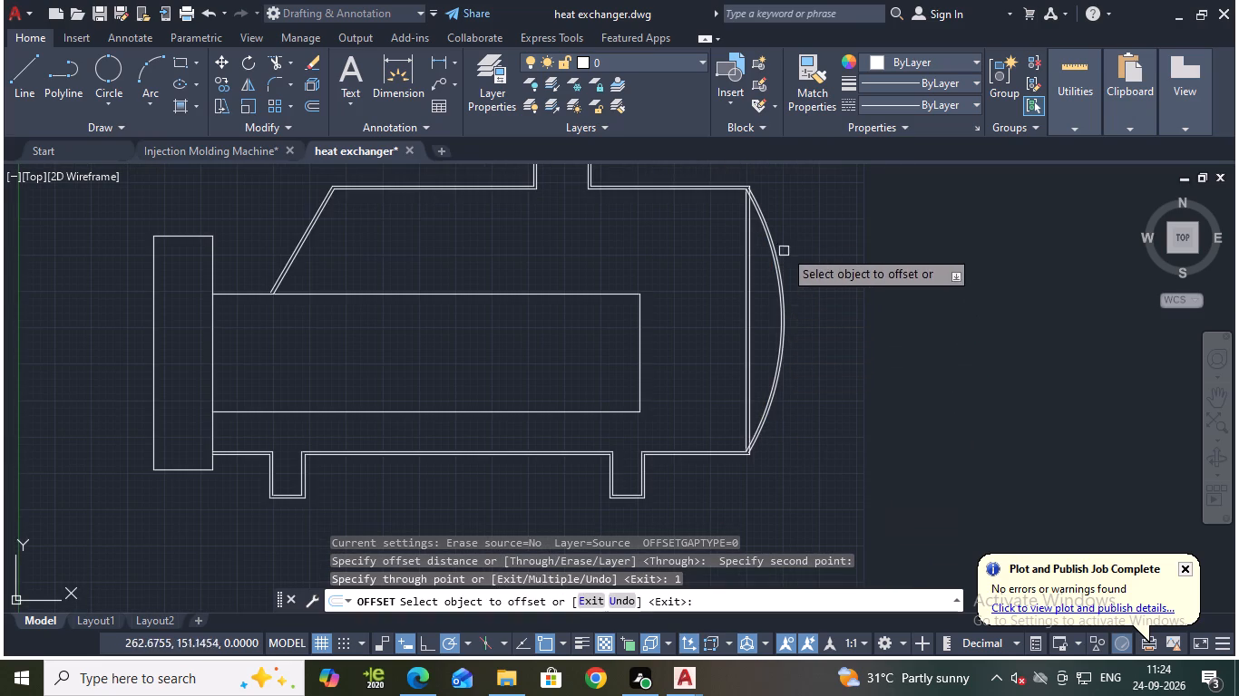
scroll(782, 237, "up", 2)
middle_click_drag(806, 231, 835, 428)
scroll(746, 343, "up", 2)
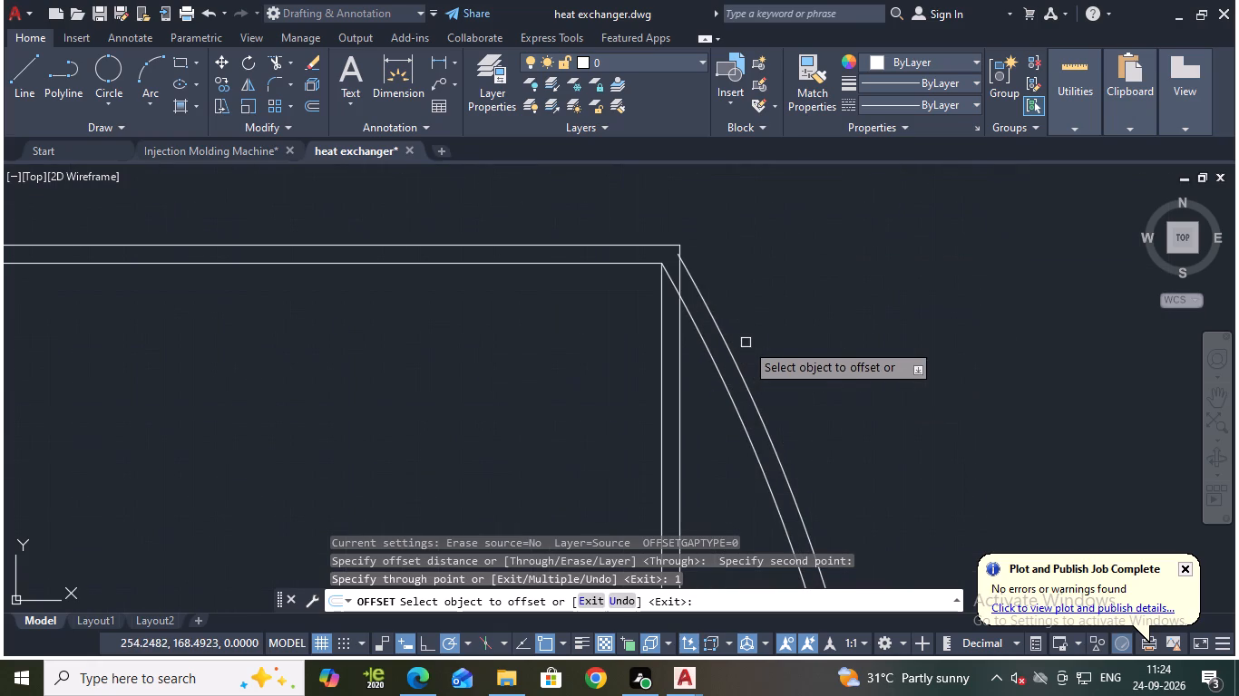
key("Escape")
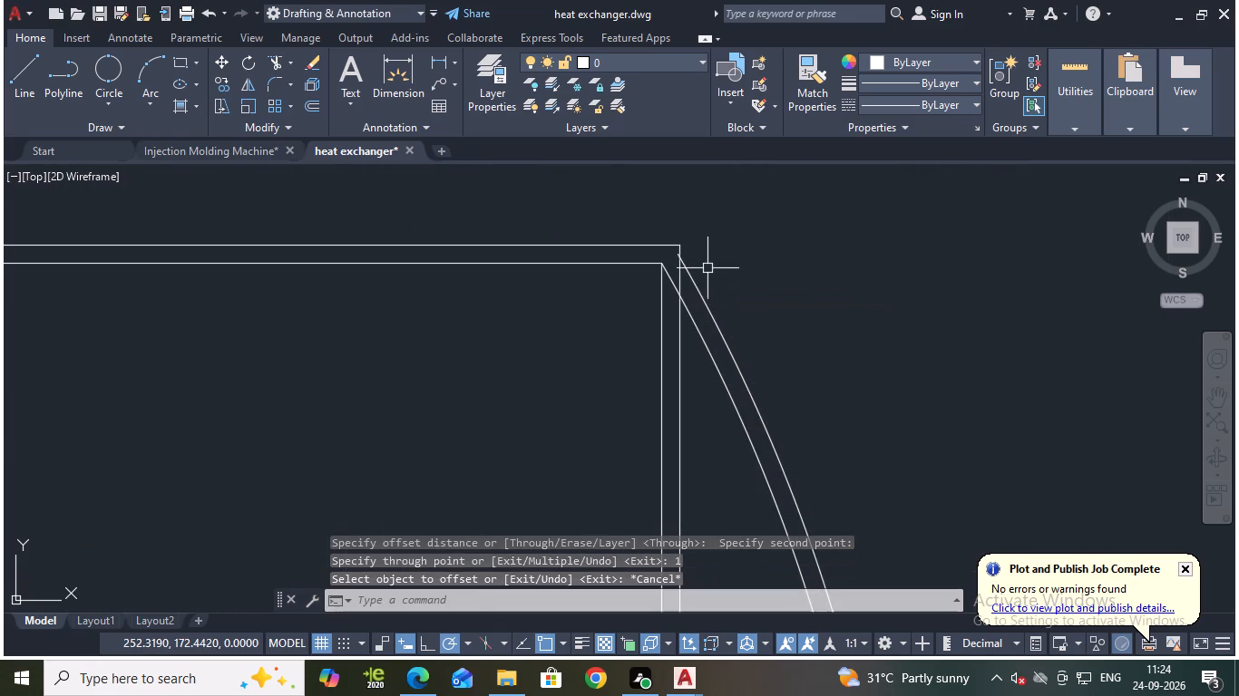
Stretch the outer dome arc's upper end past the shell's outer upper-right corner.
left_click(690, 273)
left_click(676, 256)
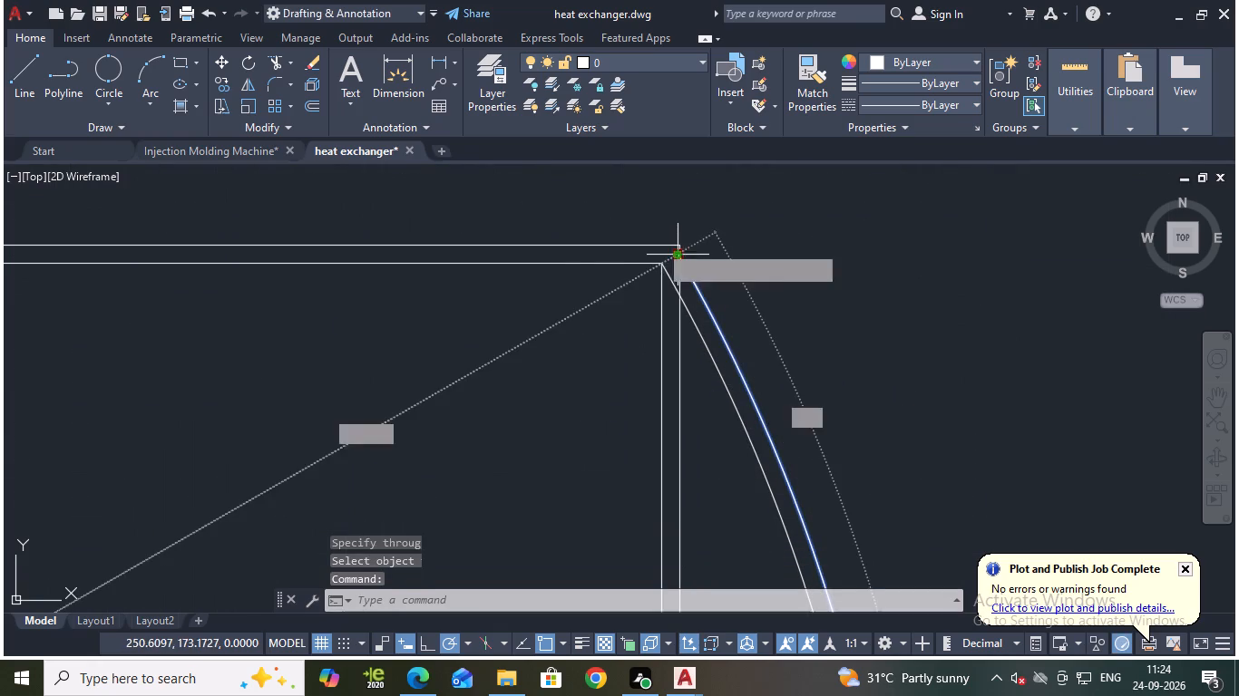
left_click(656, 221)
Stretch the outer dome arc's lower end onto the shell's outer lower-right corner.
scroll(702, 238, "down", 3)
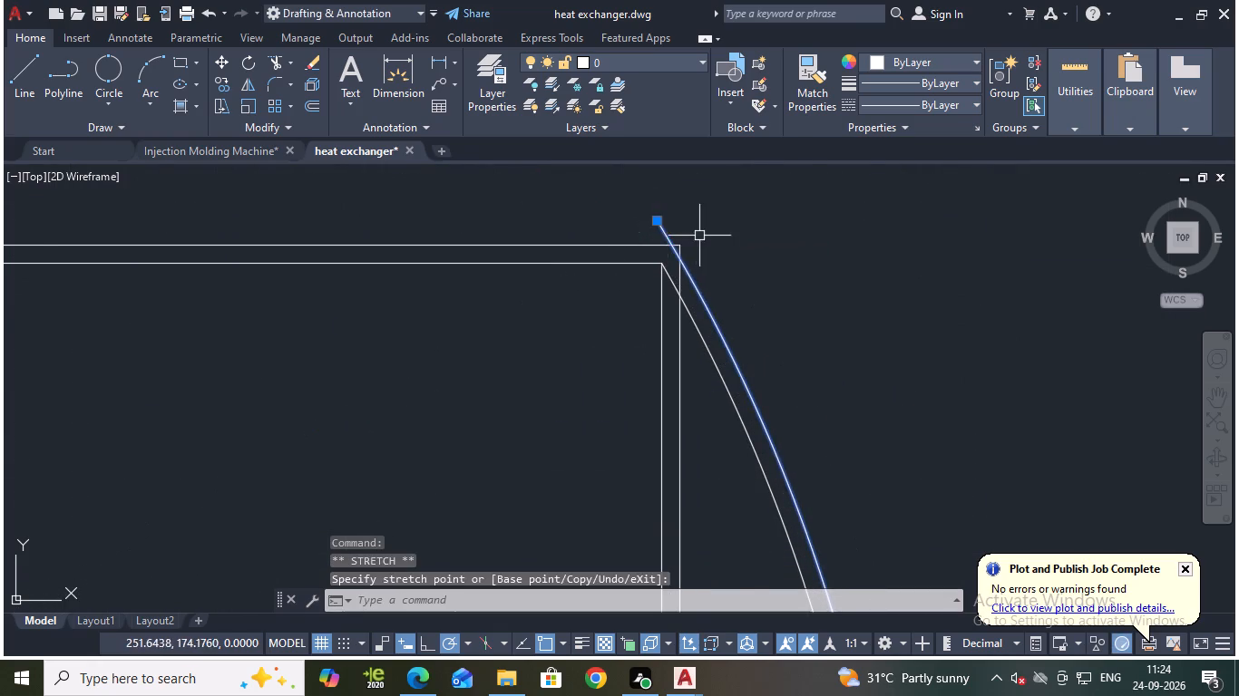
scroll(787, 327, "down", 2)
scroll(768, 460, "up", 5)
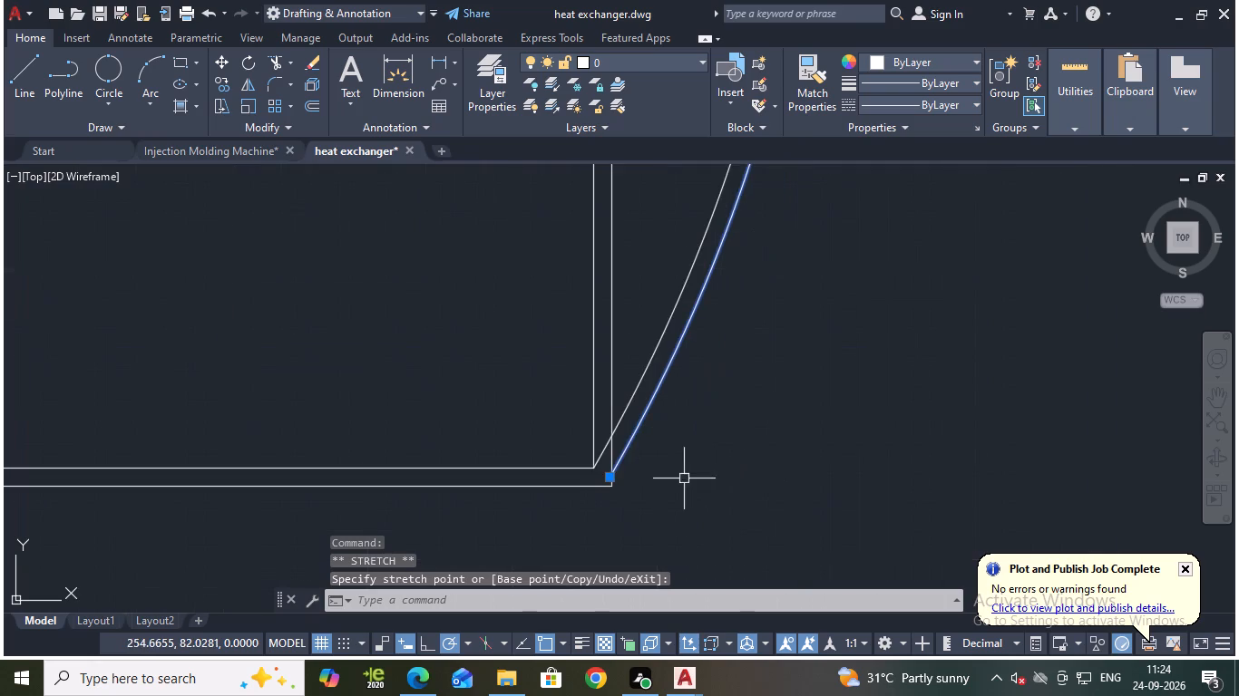
middle_click_drag(684, 478, 724, 415)
scroll(670, 390, "up", 2)
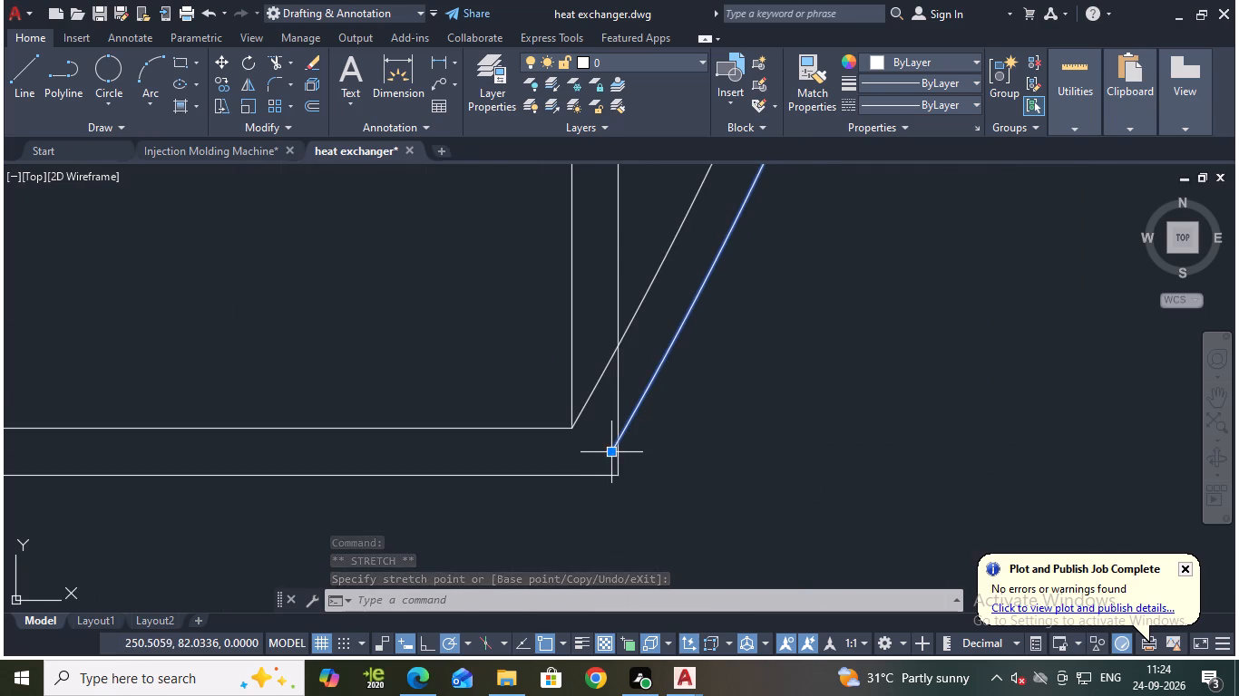
left_click(610, 455)
left_click(615, 477)
Stretch the outer dome arc's upper end onto the shell's outer upper-right corner.
scroll(700, 439, "down", 3)
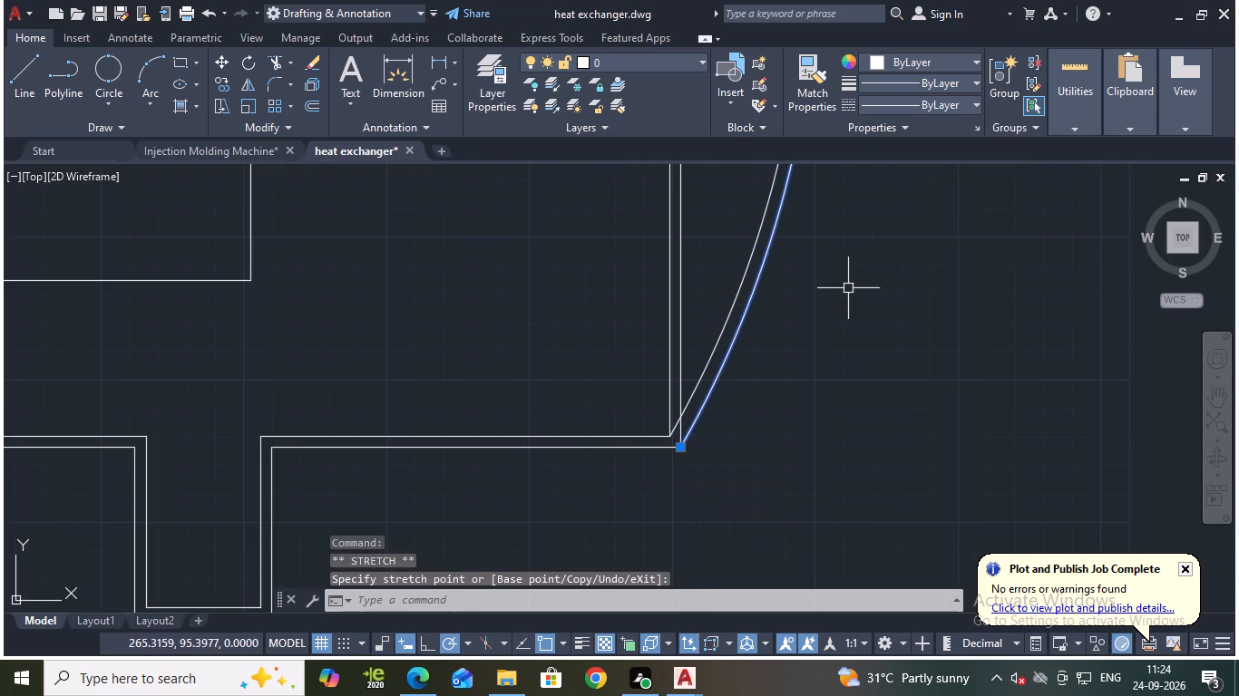
middle_click_drag(854, 291, 816, 440)
scroll(834, 374, "down", 2)
middle_click_drag(879, 285, 872, 498)
scroll(766, 286, "up", 3)
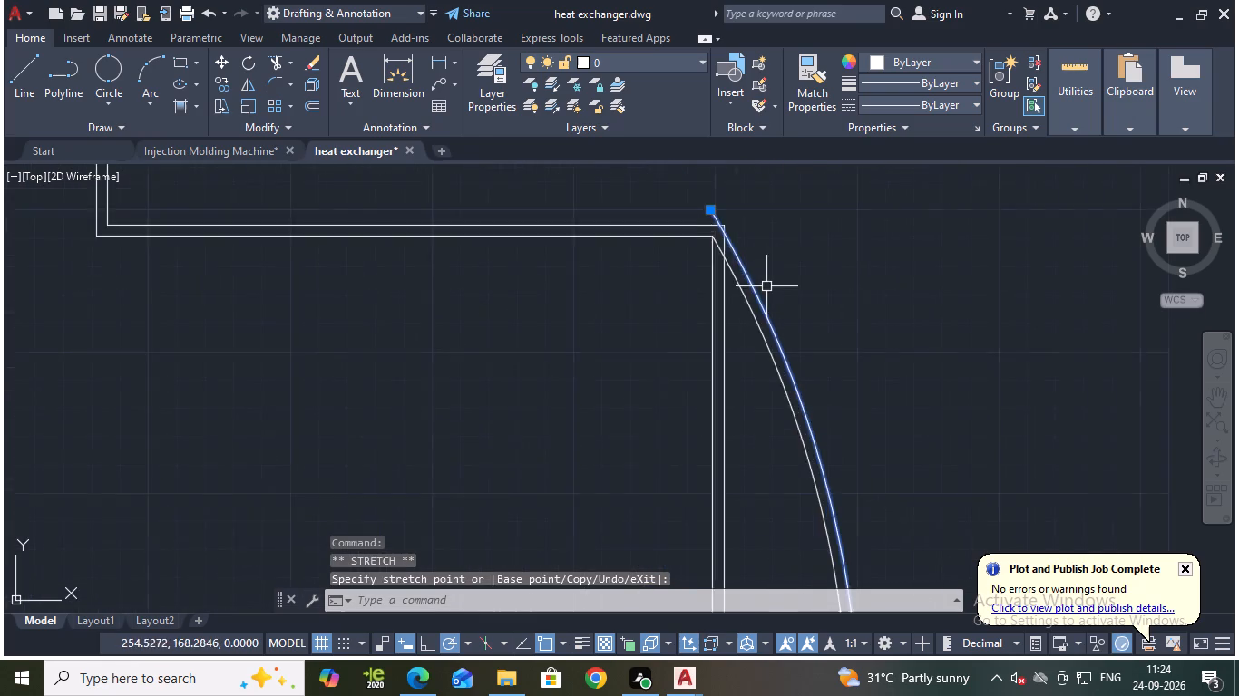
middle_click_drag(793, 249, 798, 298)
key("Escape")
left_click(679, 216)
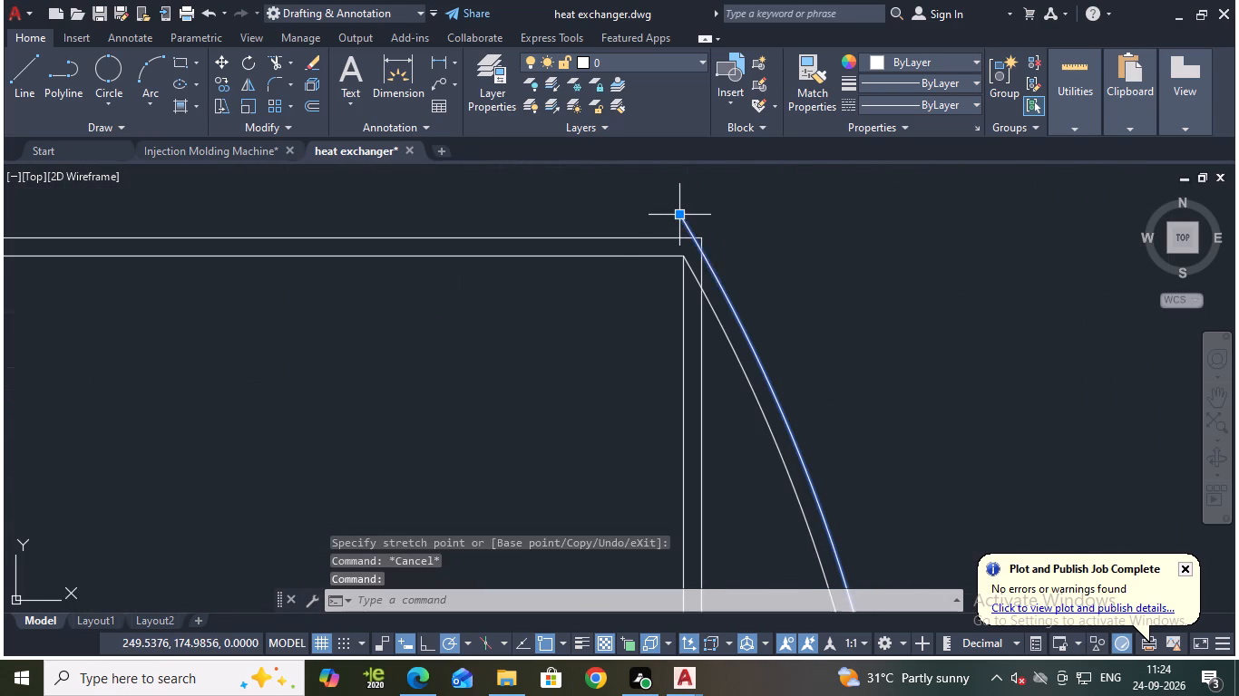
left_click(679, 216)
left_click(683, 216)
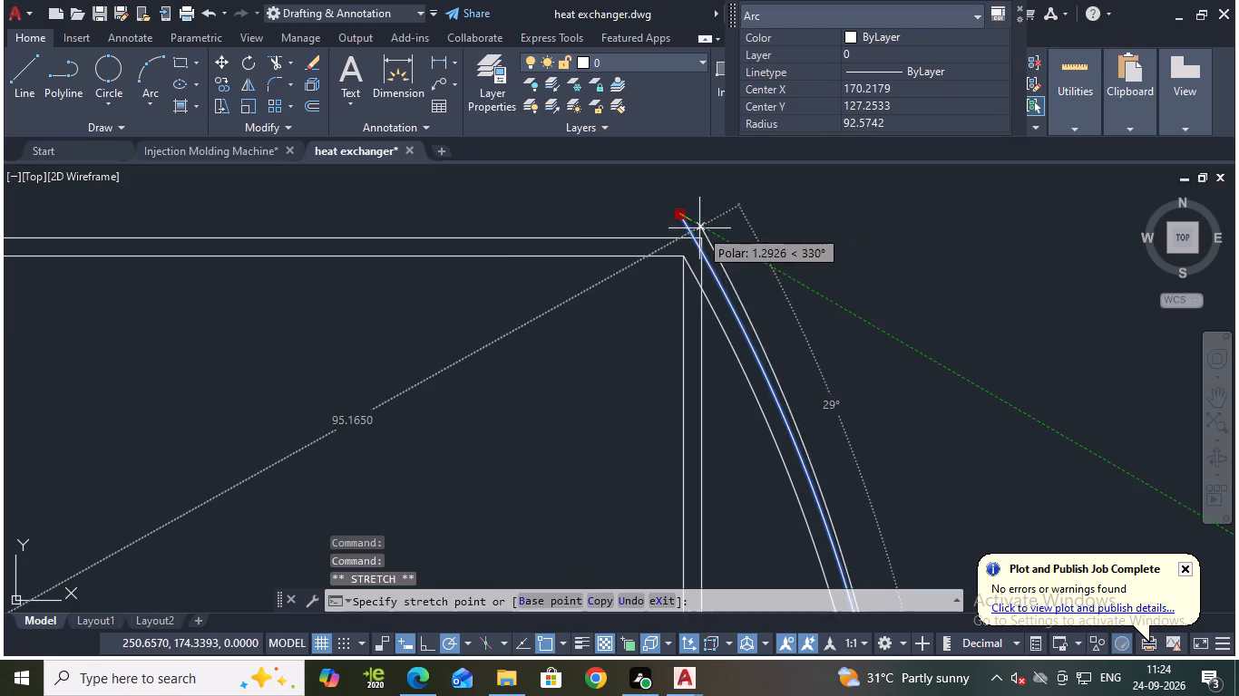
left_click(698, 237)
key("Escape")
Trim away both vertical wall lines at the shell's right end, between its upper and lower corners.
scroll(825, 318, "down", 5)
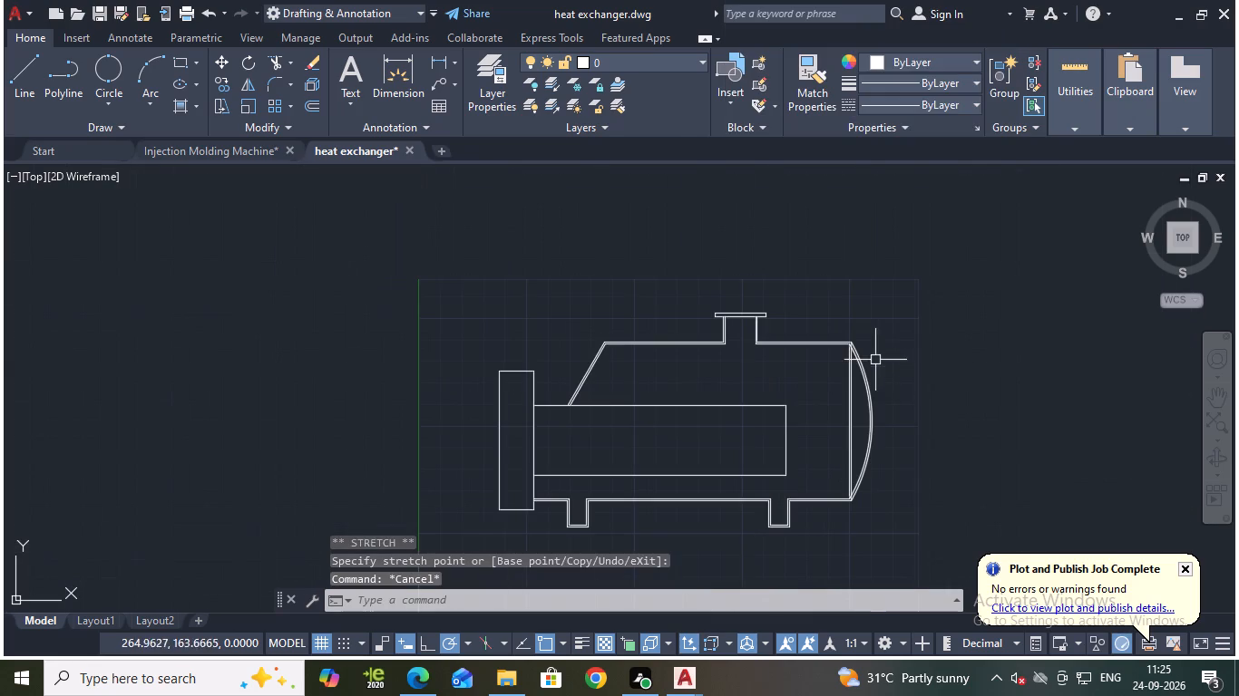
middle_click_drag(883, 494, 854, 481)
type("tr")
key("Return")
left_click(824, 422)
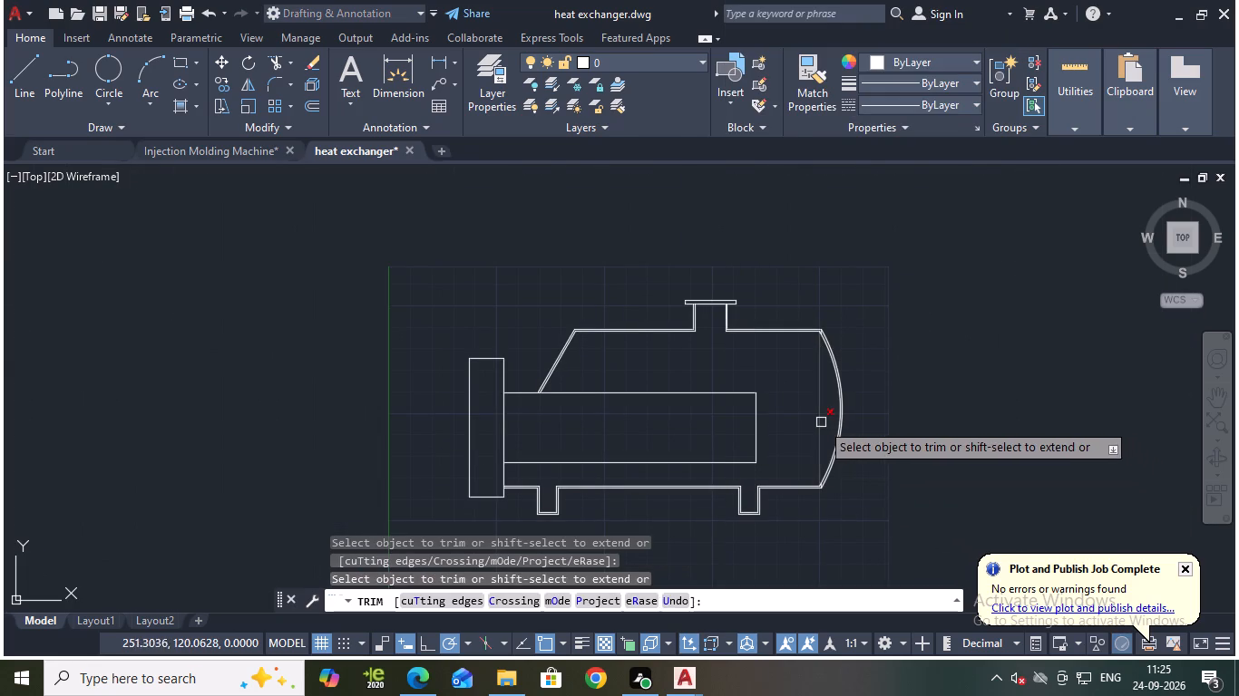
left_click(819, 422)
Trim the leftover short vertical pieces between the double walls at the dome's upper and lower corners.
scroll(831, 366, "up", 3)
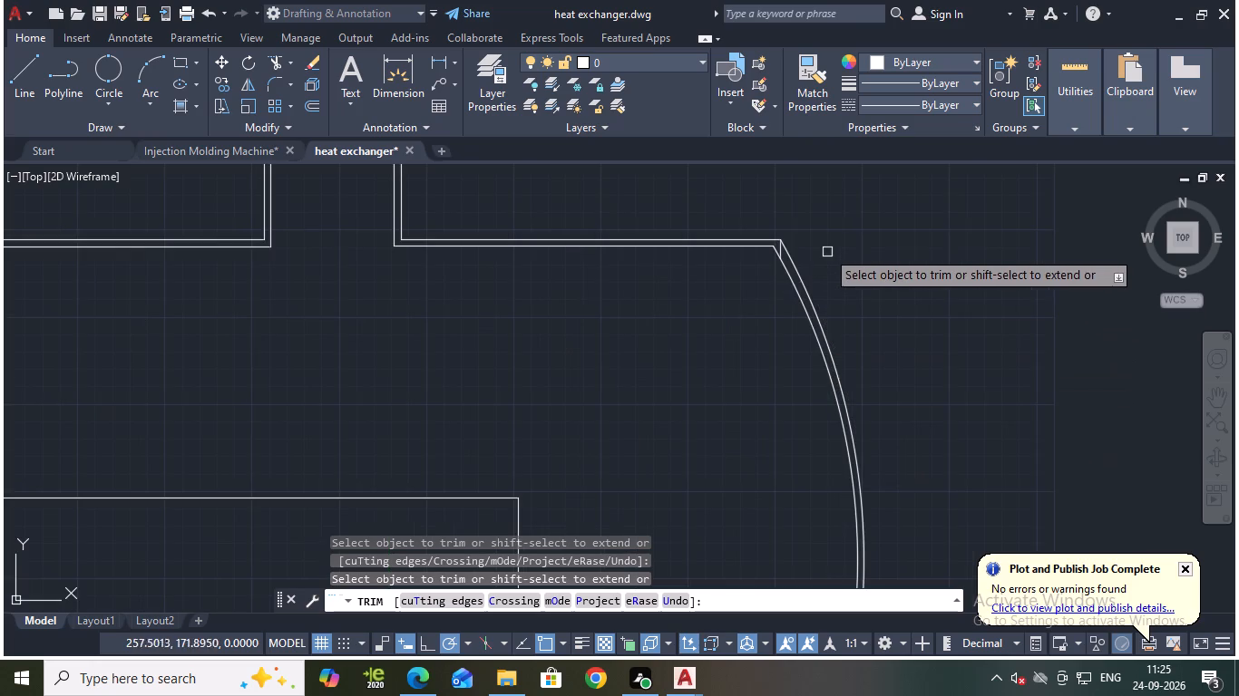
scroll(798, 246, "up", 2)
left_click(746, 244)
scroll(835, 271, "down", 3)
scroll(905, 411, "down", 1)
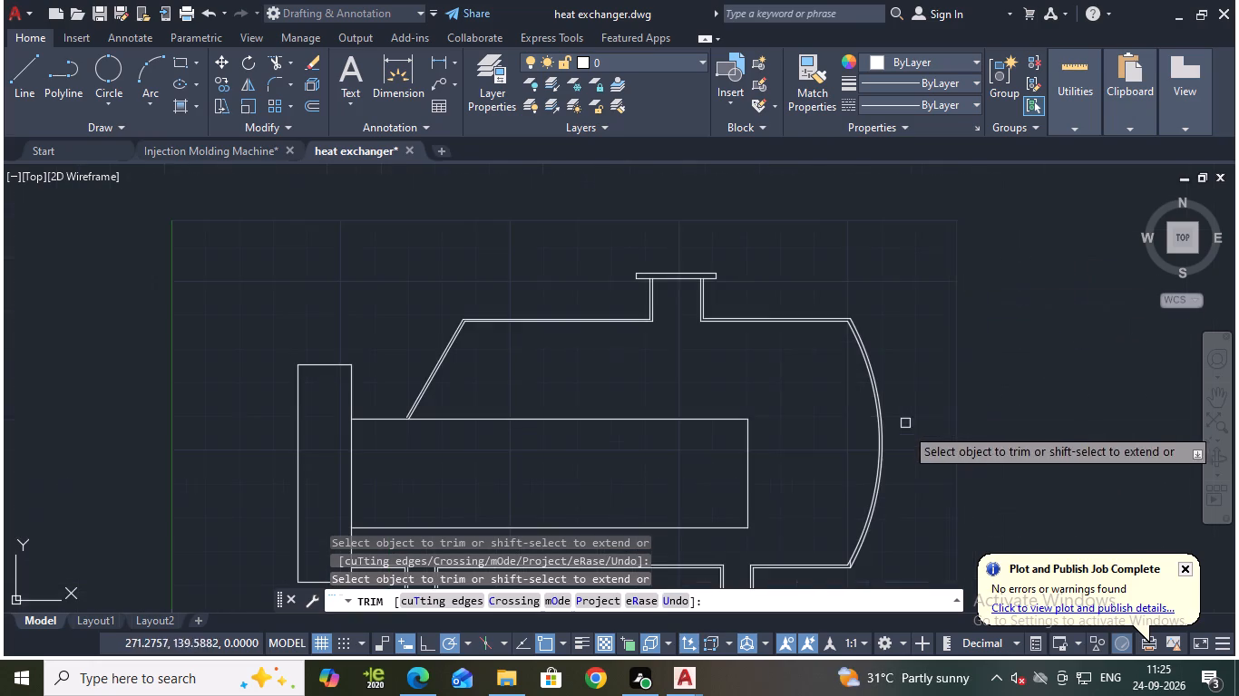
middle_click_drag(916, 470, 942, 257)
scroll(869, 343, "up", 4)
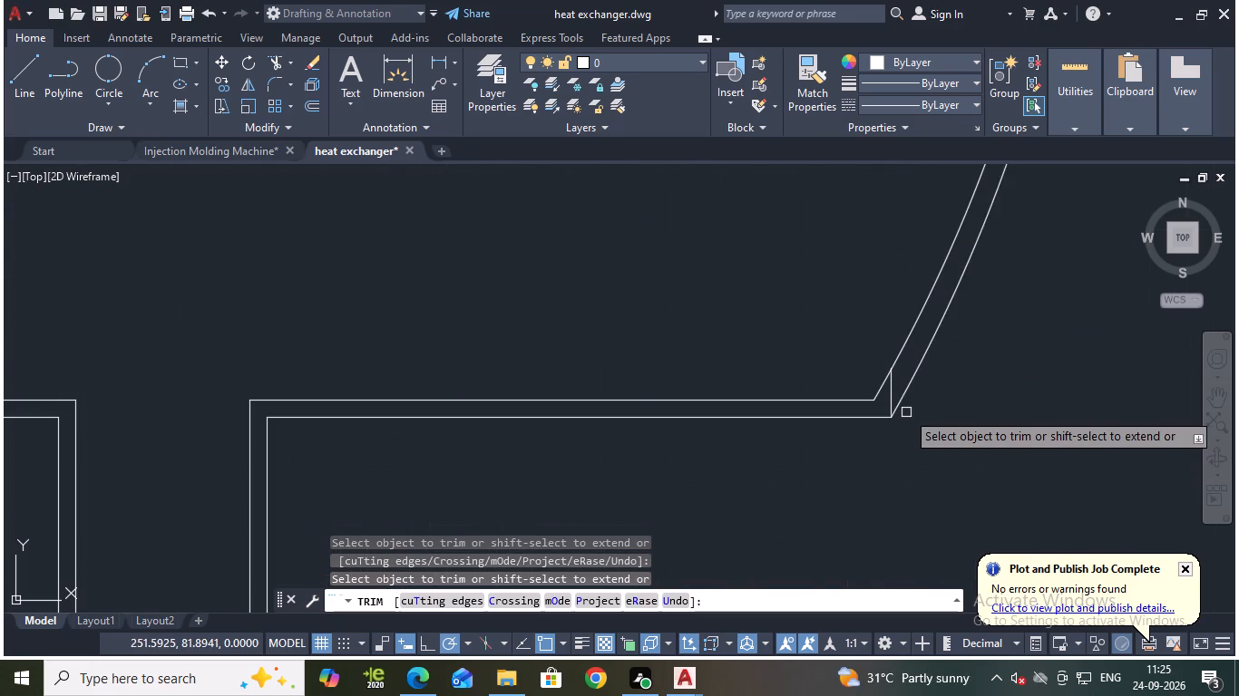
left_click(889, 394)
scroll(949, 380, "down", 5)
middle_click_drag(997, 379, 964, 442)
key("Escape")
Save the drawing.
key("ctrl+s")
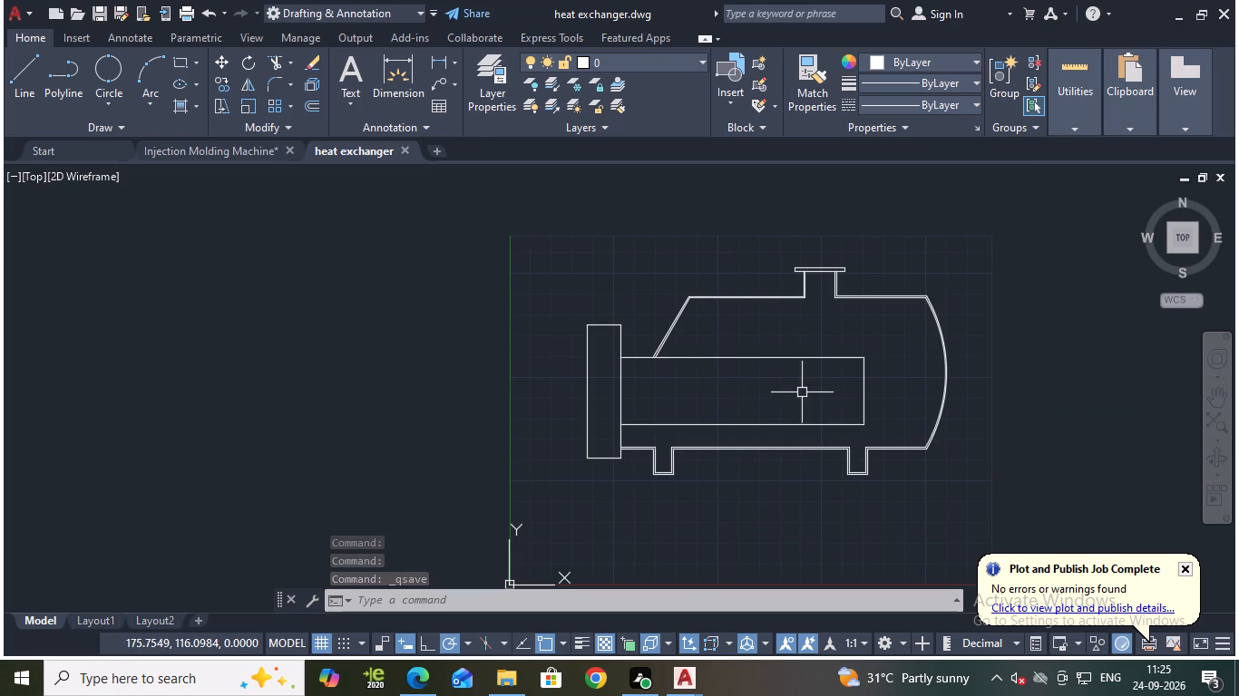
Save the drawing.
key("ctrl+a")
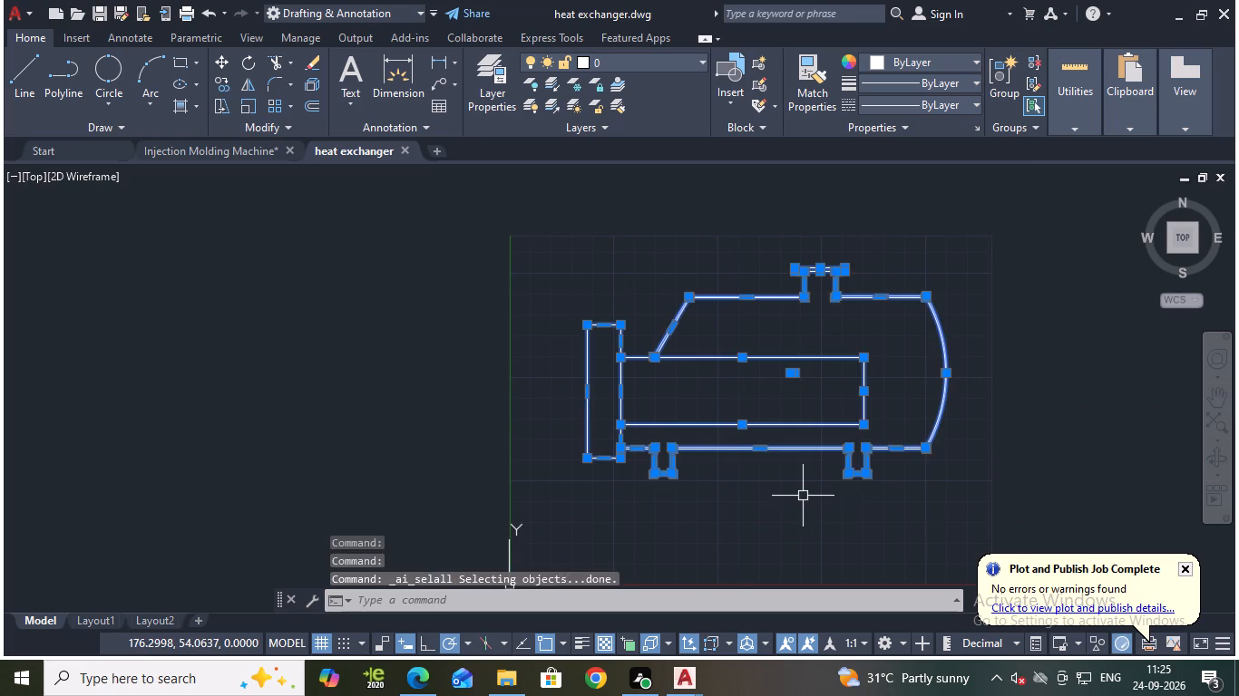
key("Escape")
key("ctrl+s")
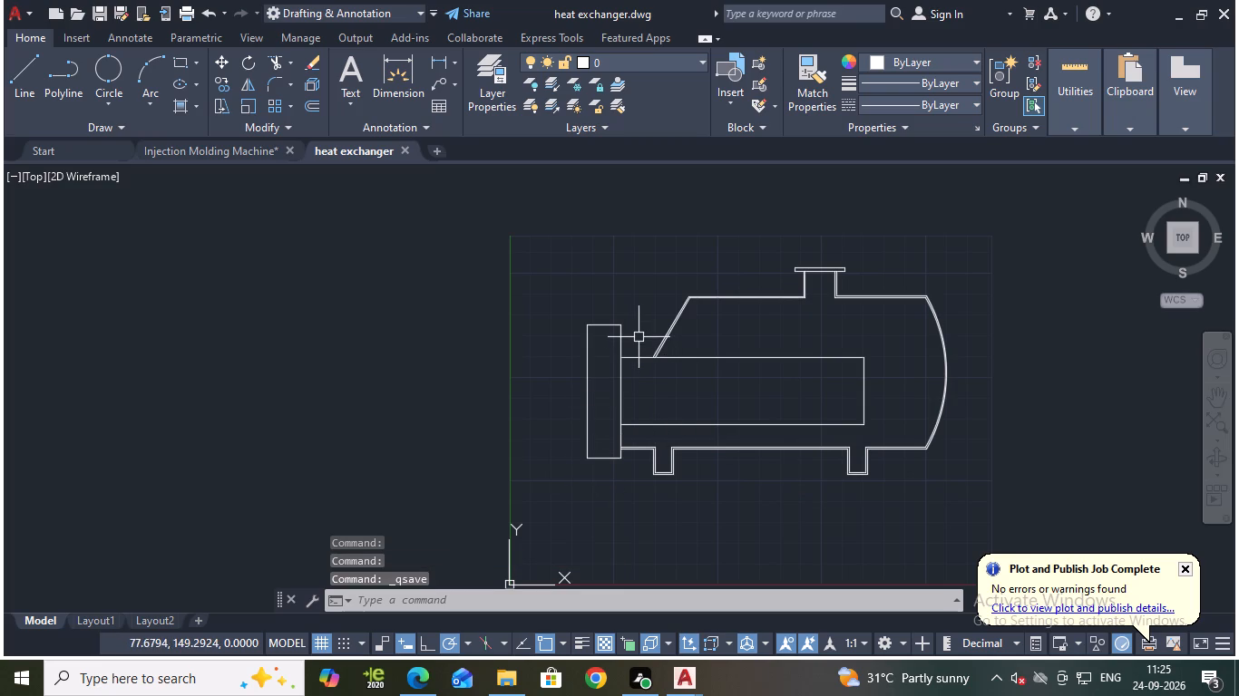
Stretch the tube bundle's upper line horizontally leftward across the end flange, ending beyond it at about x = 34.5.
scroll(654, 339, "up", 1)
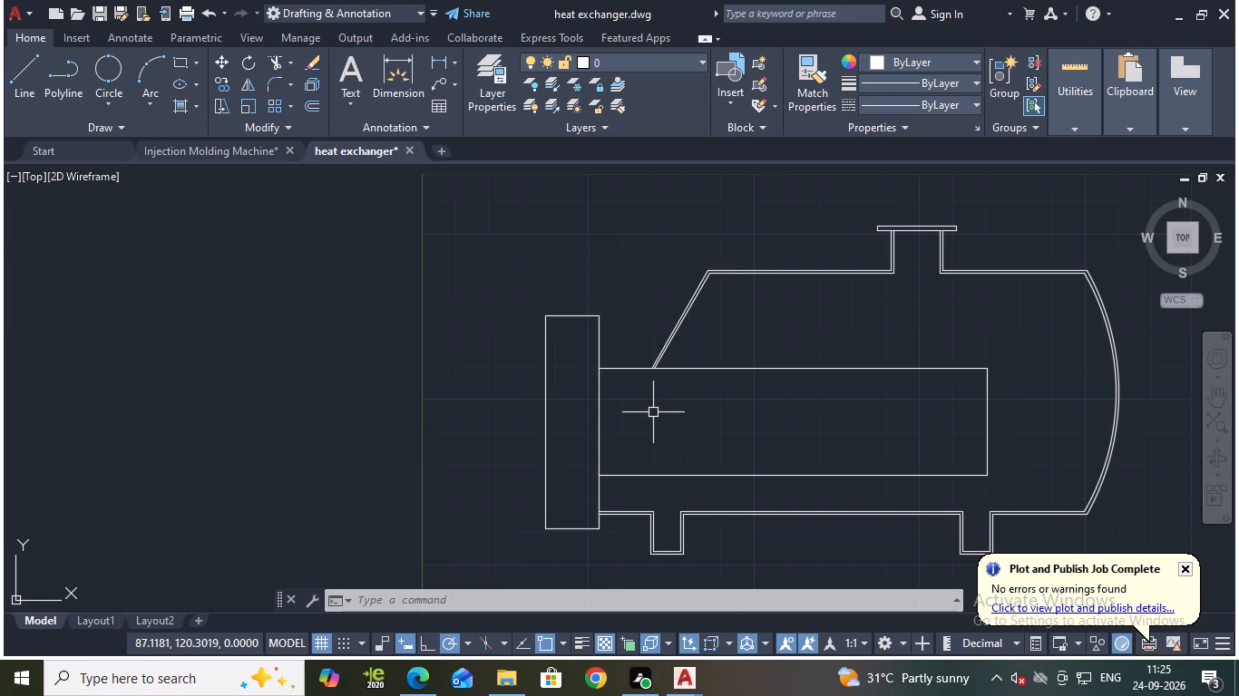
left_click(626, 368)
left_click(600, 374)
key("Escape")
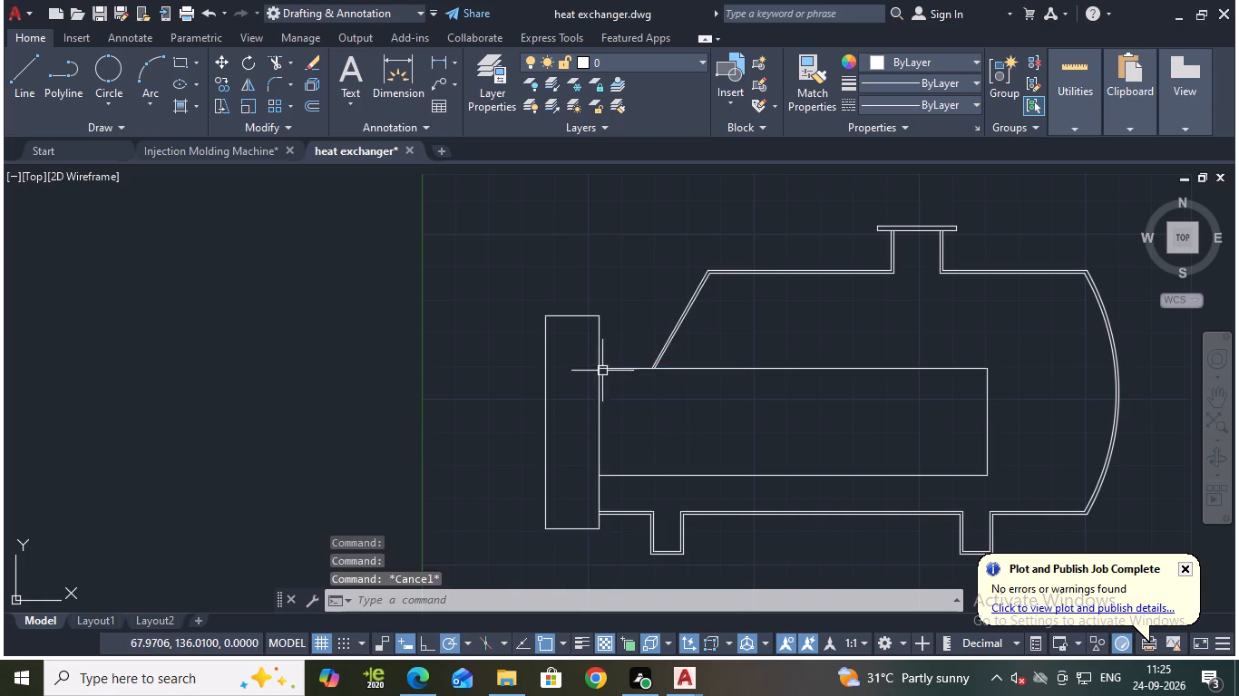
left_click(610, 369)
left_click(601, 369)
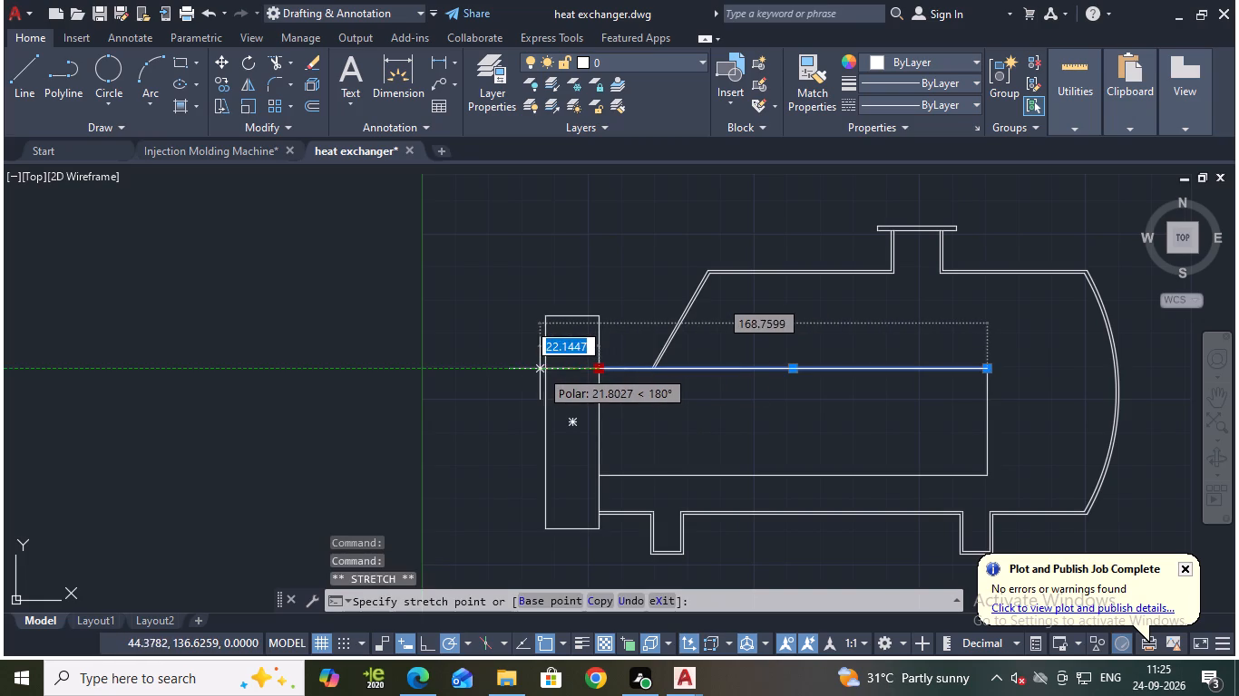
left_click(513, 372)
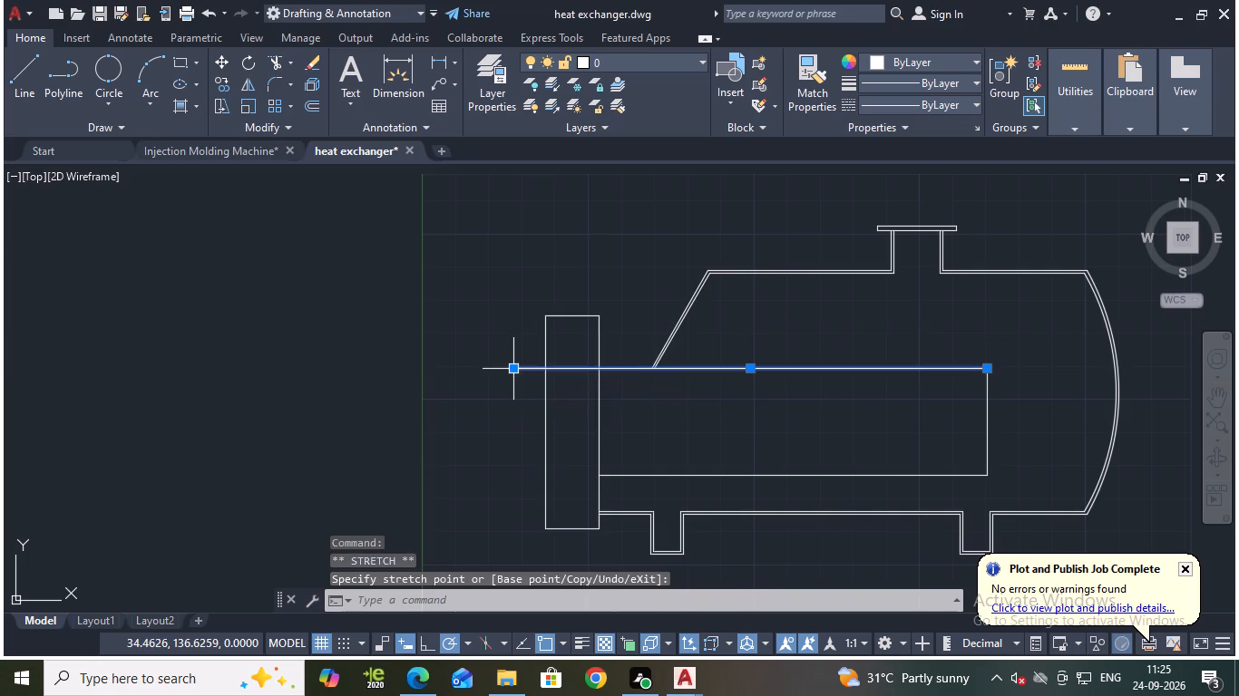
key("Escape")
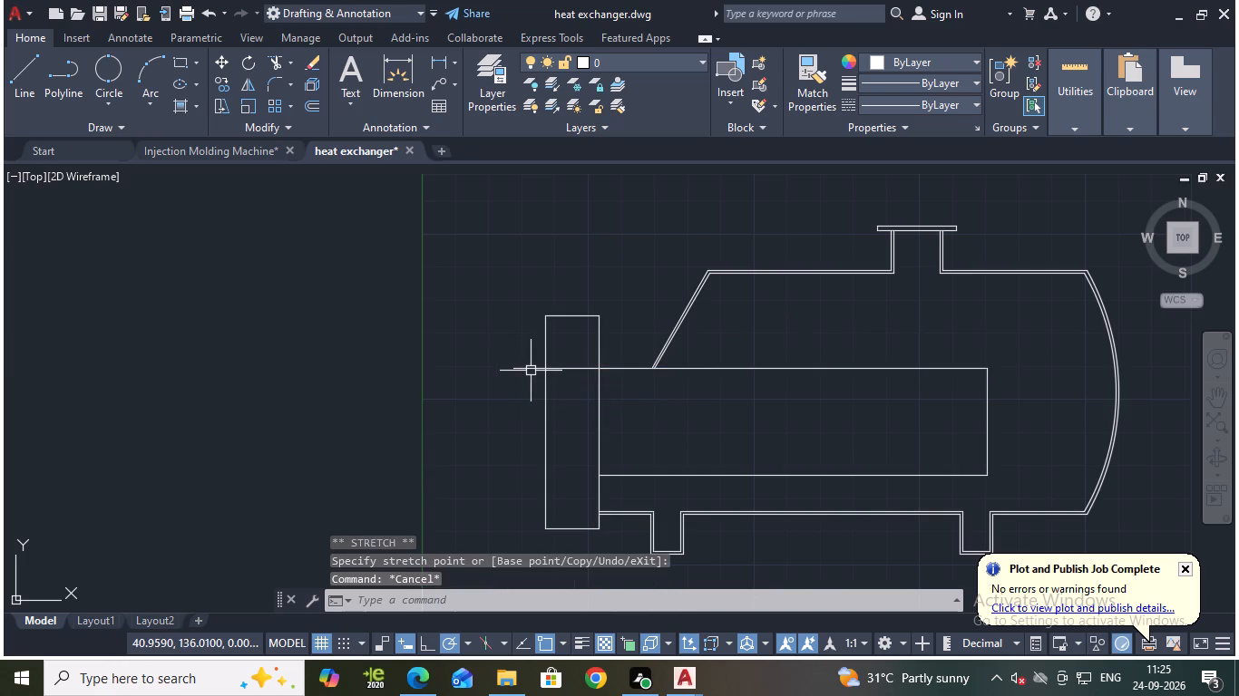
Draw a line about 24 units up from the extended upper line's left end, continuing 16 units horizontally left.
key("l")
key("Return")
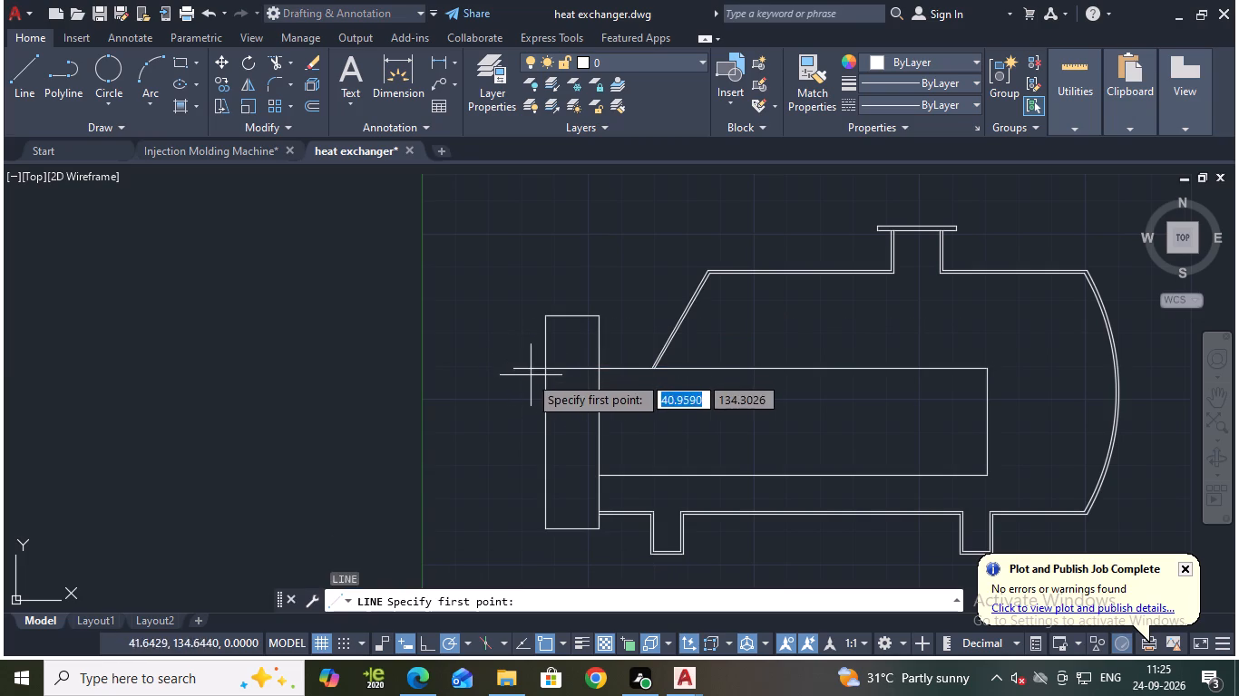
left_click(516, 369)
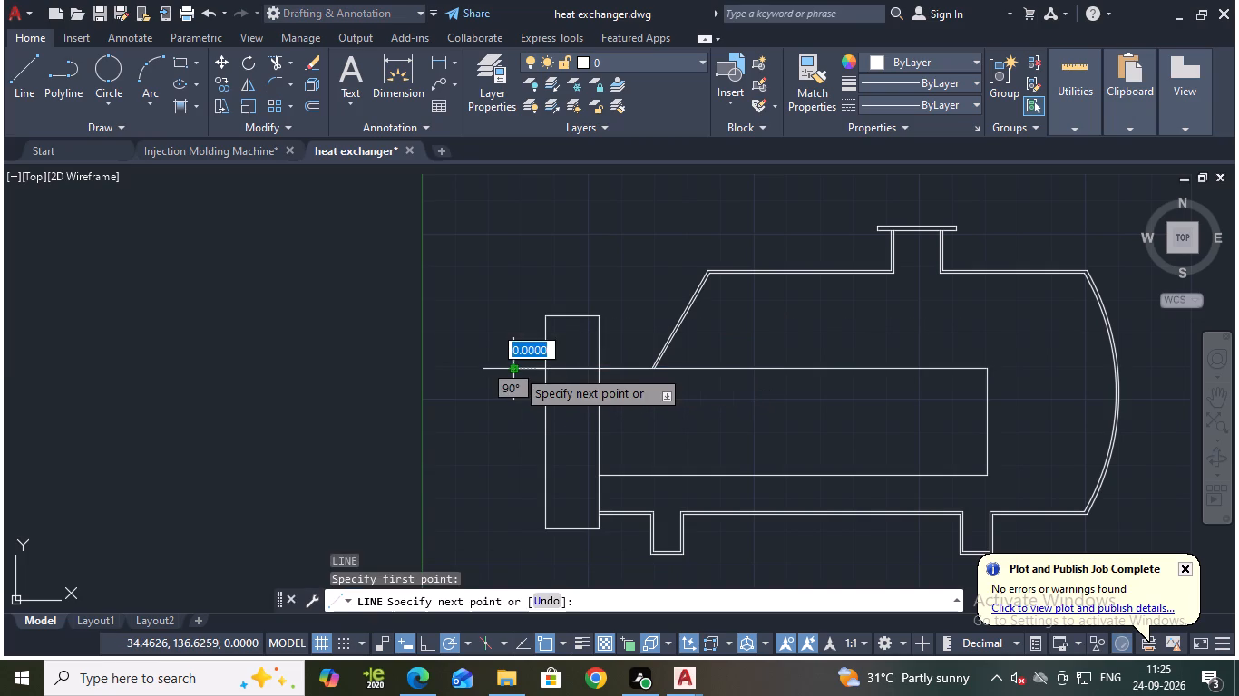
left_click(514, 304)
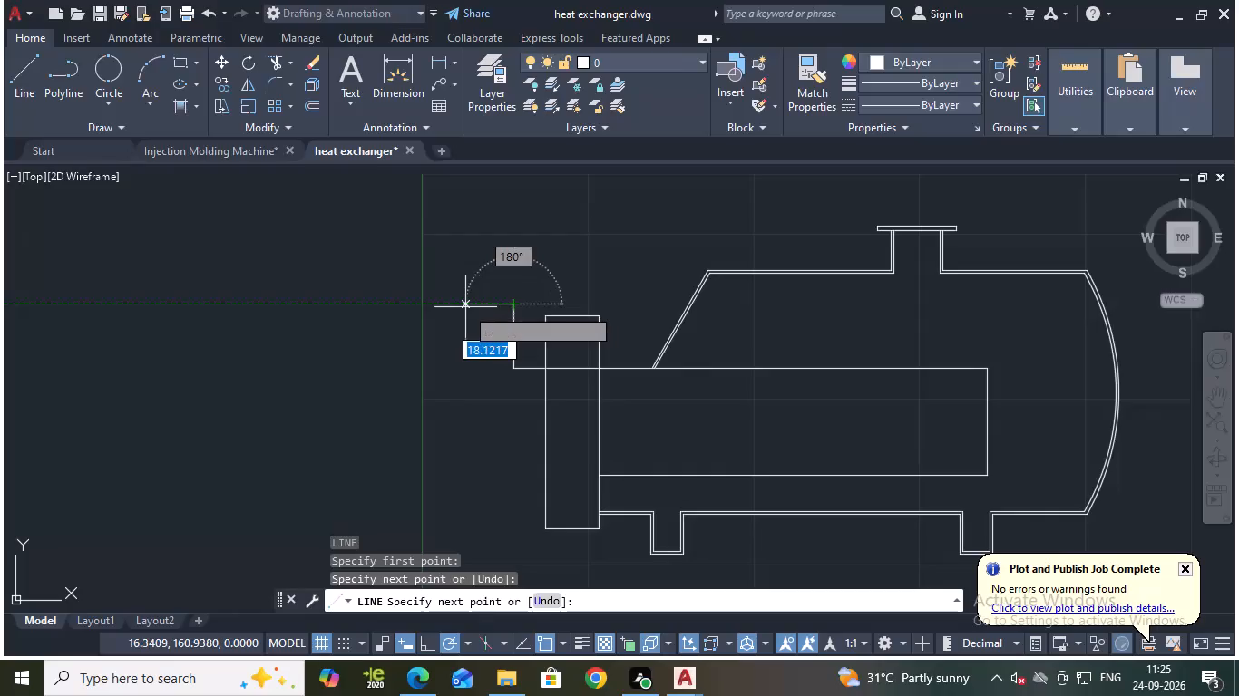
key("1")
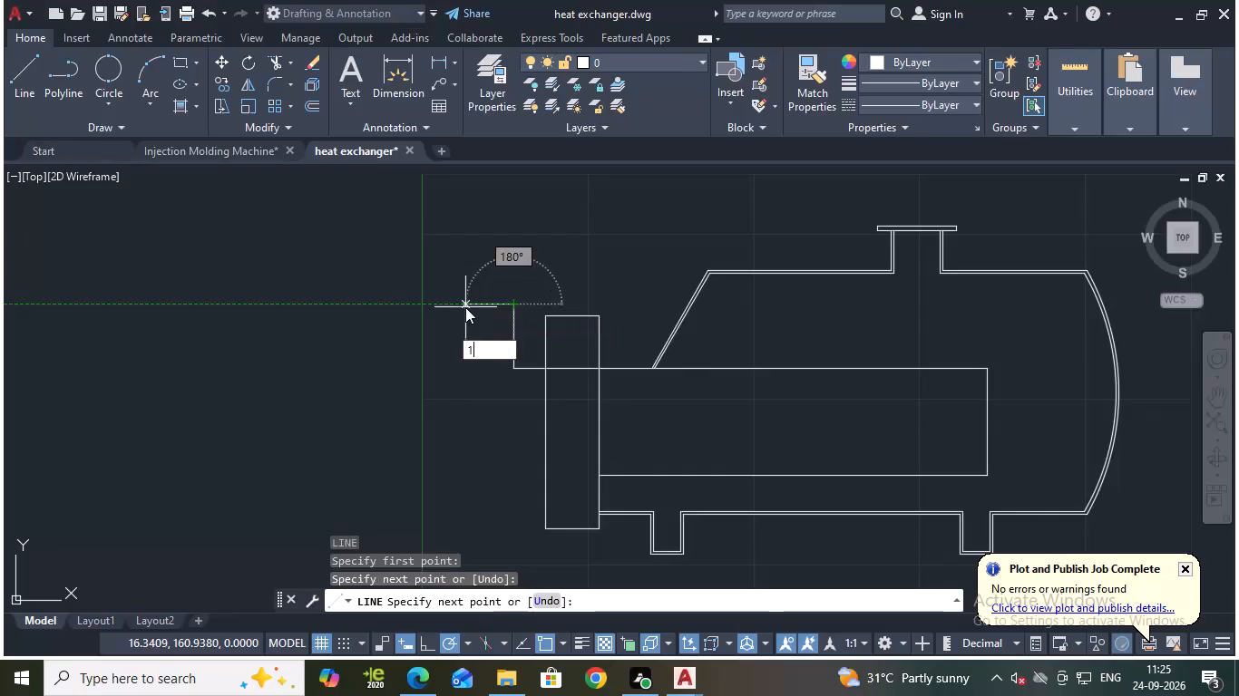
key("6")
key("Return")
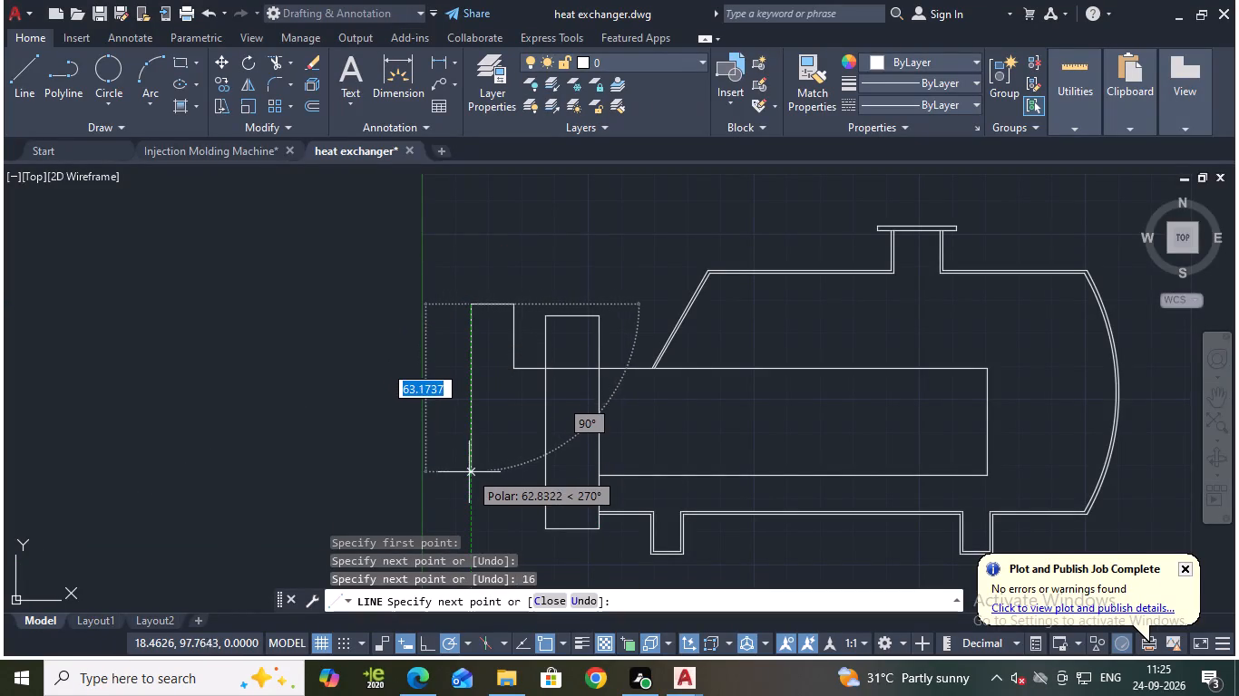
key("Escape")
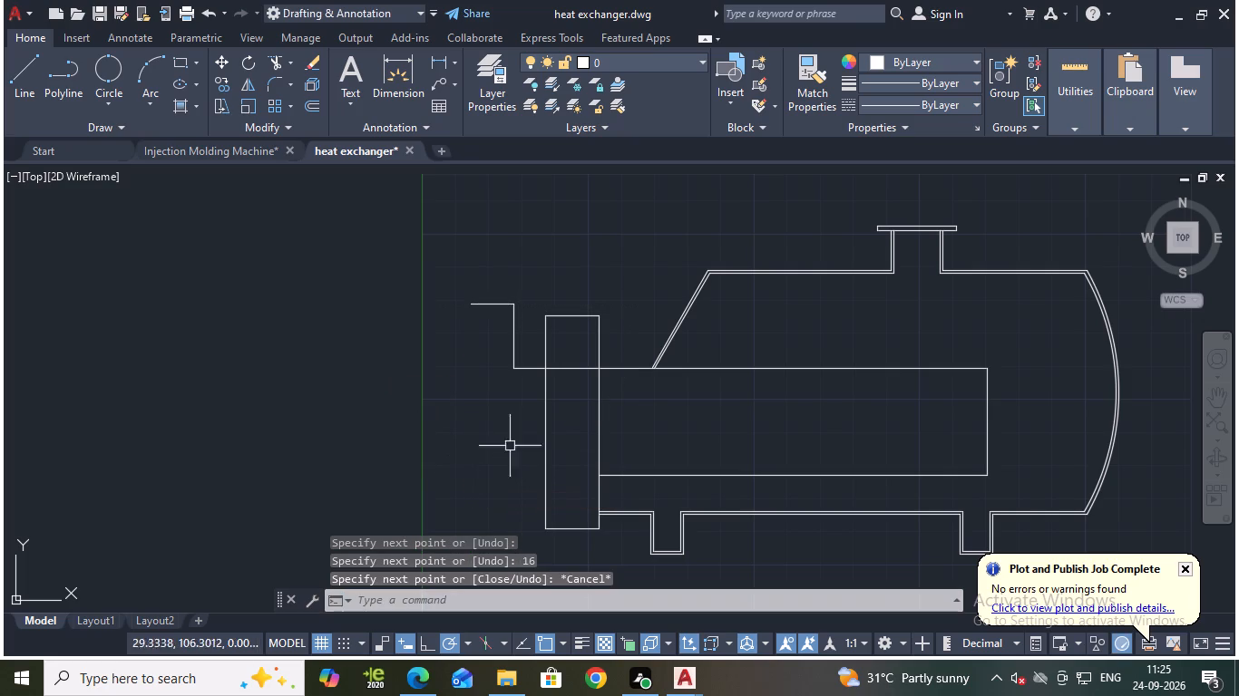
Mirror the new vertical and horizontal lines about the end flange's horizontal centreline, keeping the originals.
left_click(512, 333)
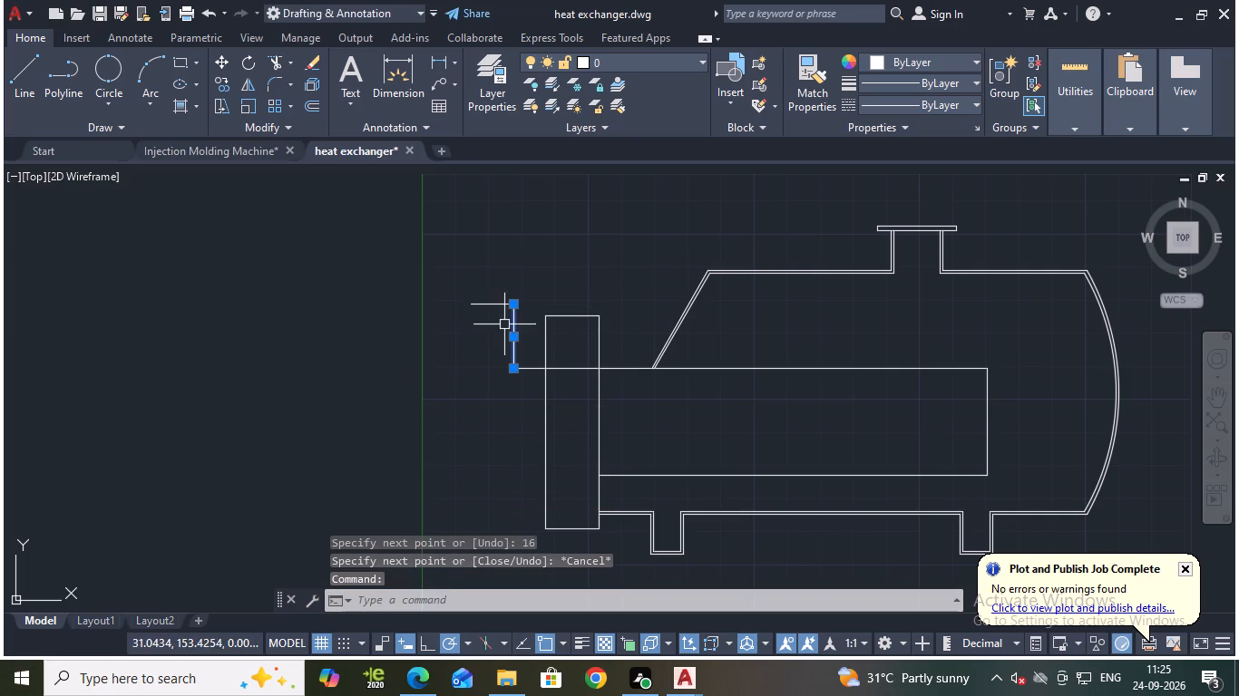
left_click(494, 302)
type("mi")
key("Return")
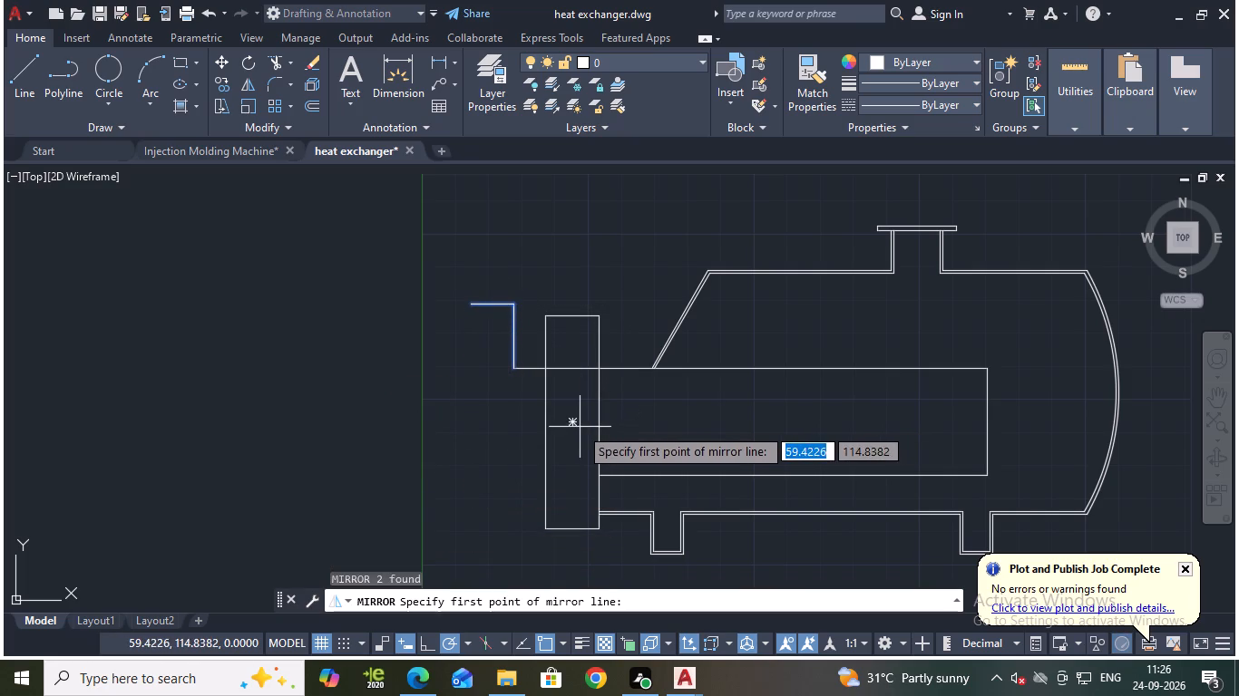
left_click(571, 420)
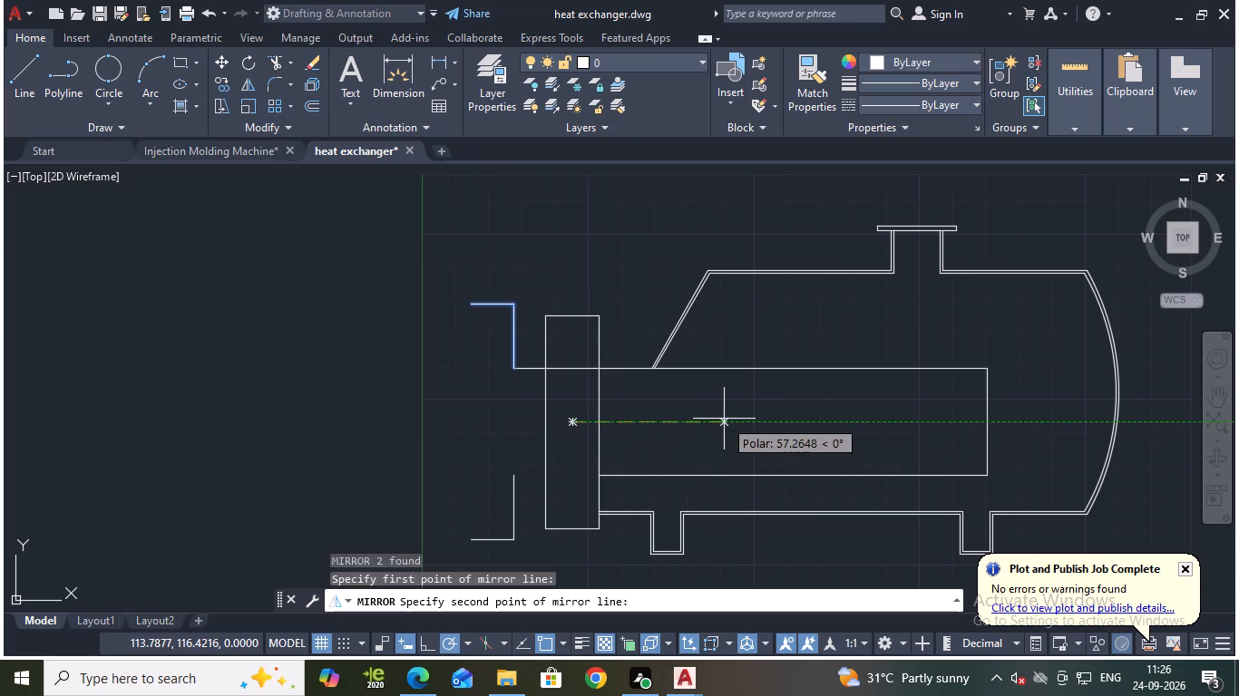
left_click(724, 419)
left_click_drag(738, 491, 724, 419)
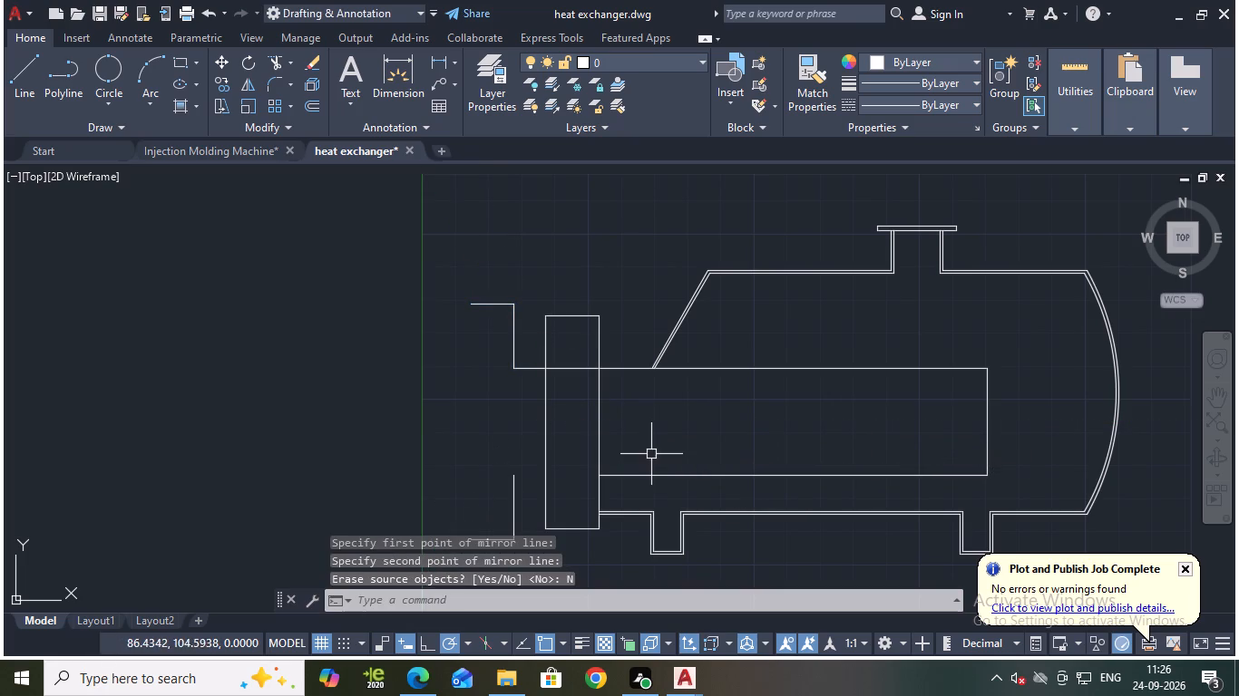
key("Escape")
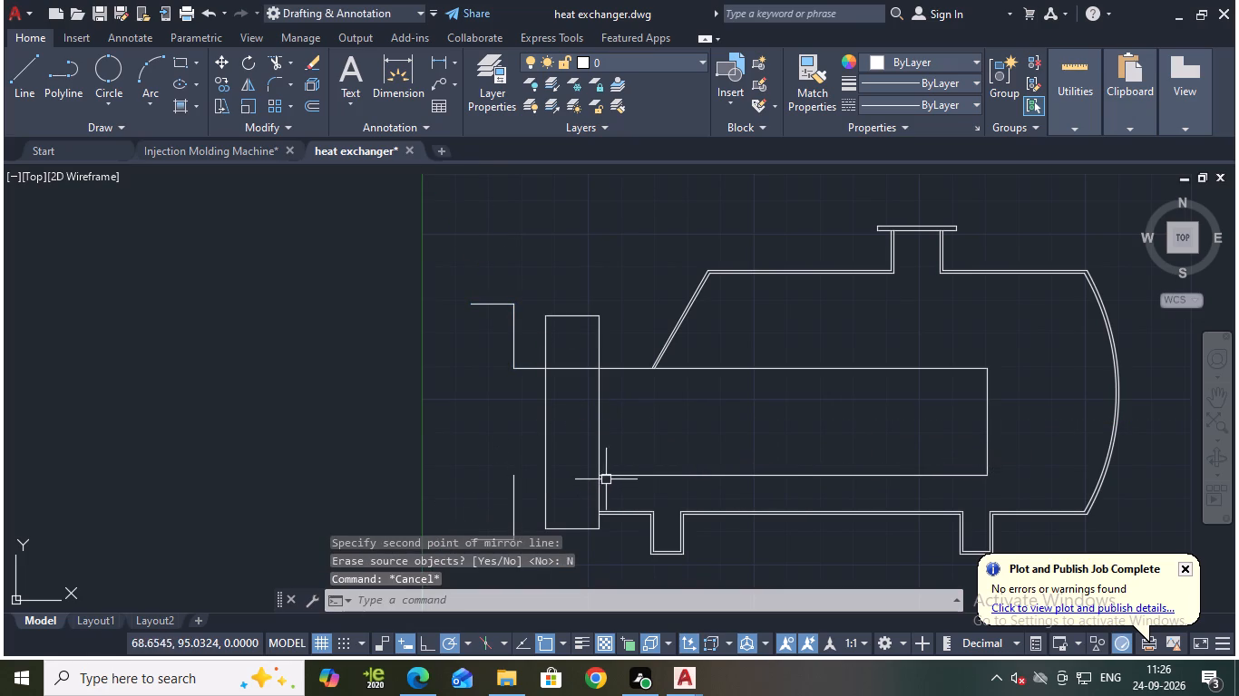
Stretch the tube bundle's lower line leftward across the flange onto the upper end of the mirrored vertical line.
left_click(610, 478)
left_click(600, 474)
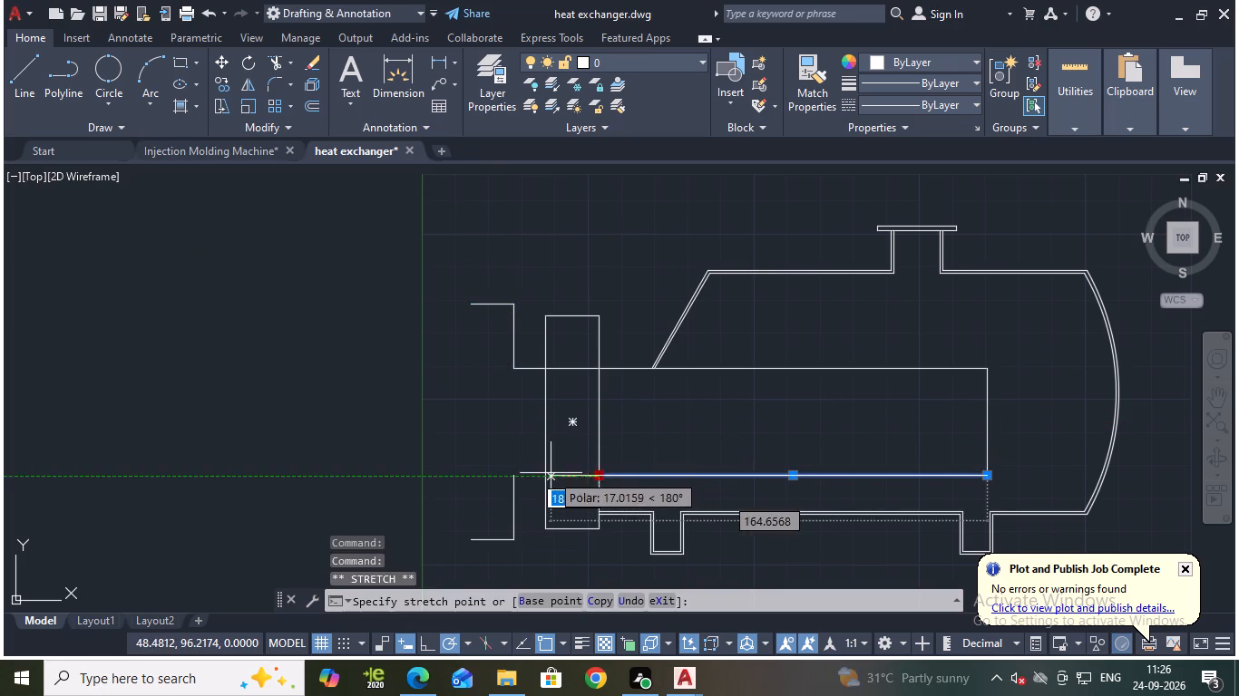
left_click(514, 474)
key("Escape")
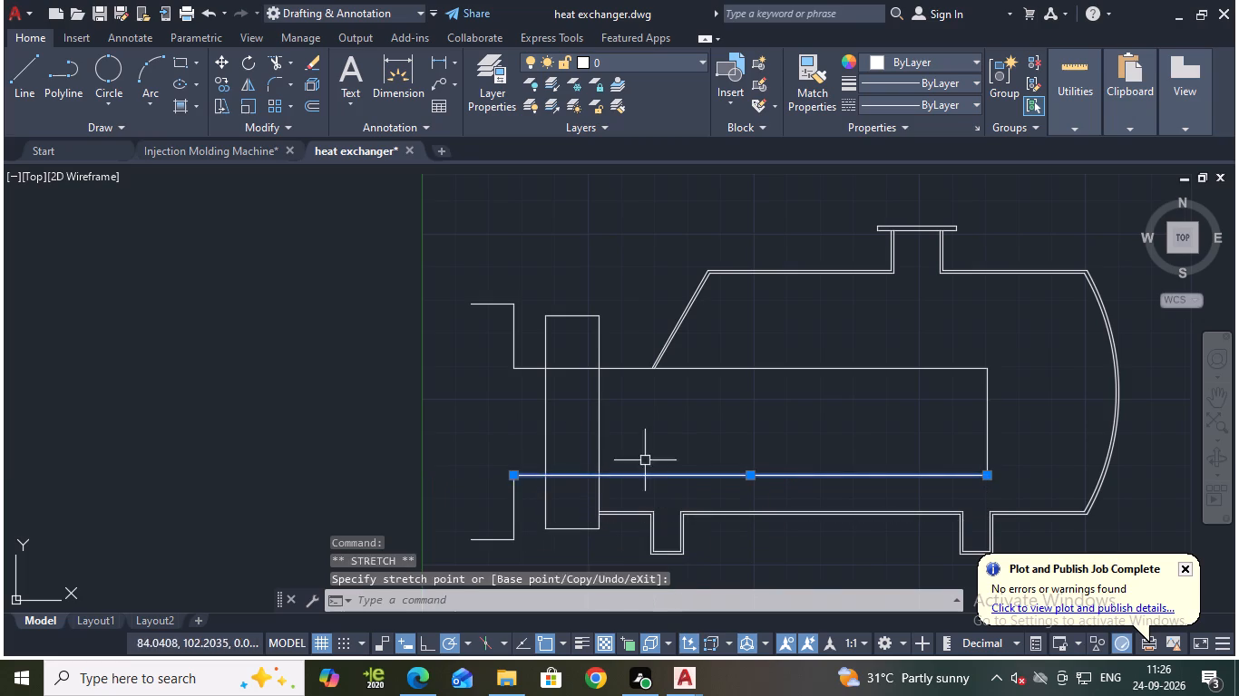
Trim away the upper and lower tube bundle line segments that cross the inside of the end flange.
type("tr")
key("Return")
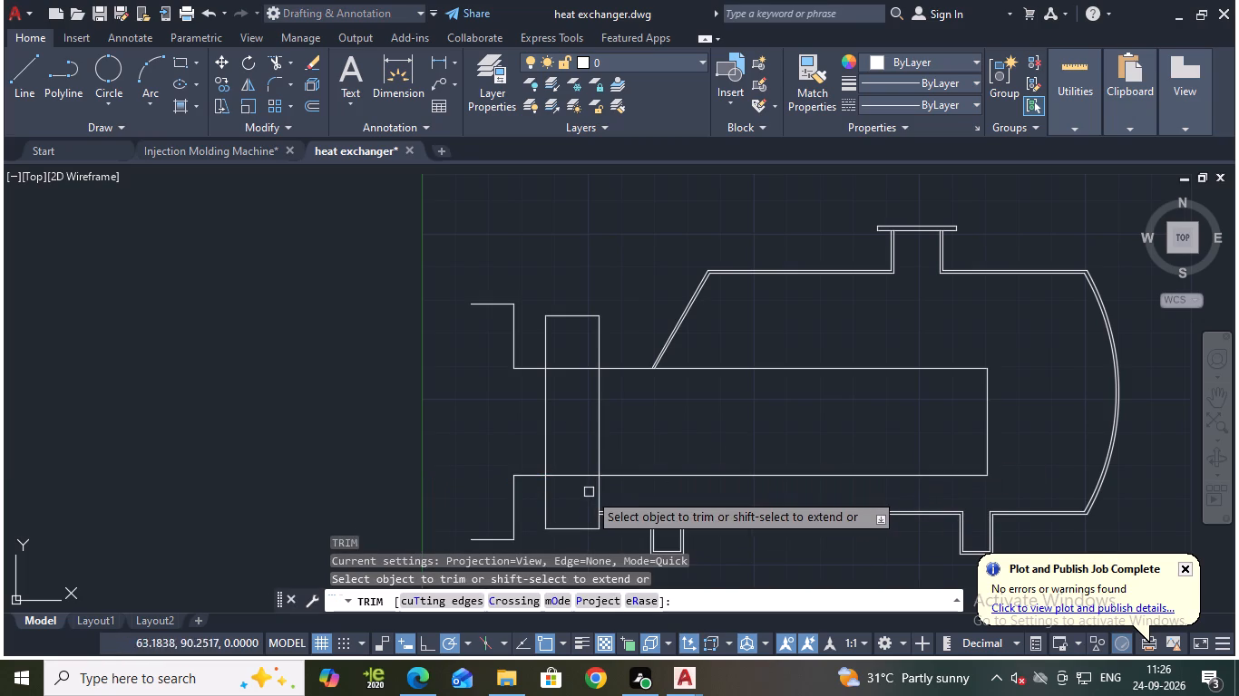
left_click(569, 474)
left_click(571, 369)
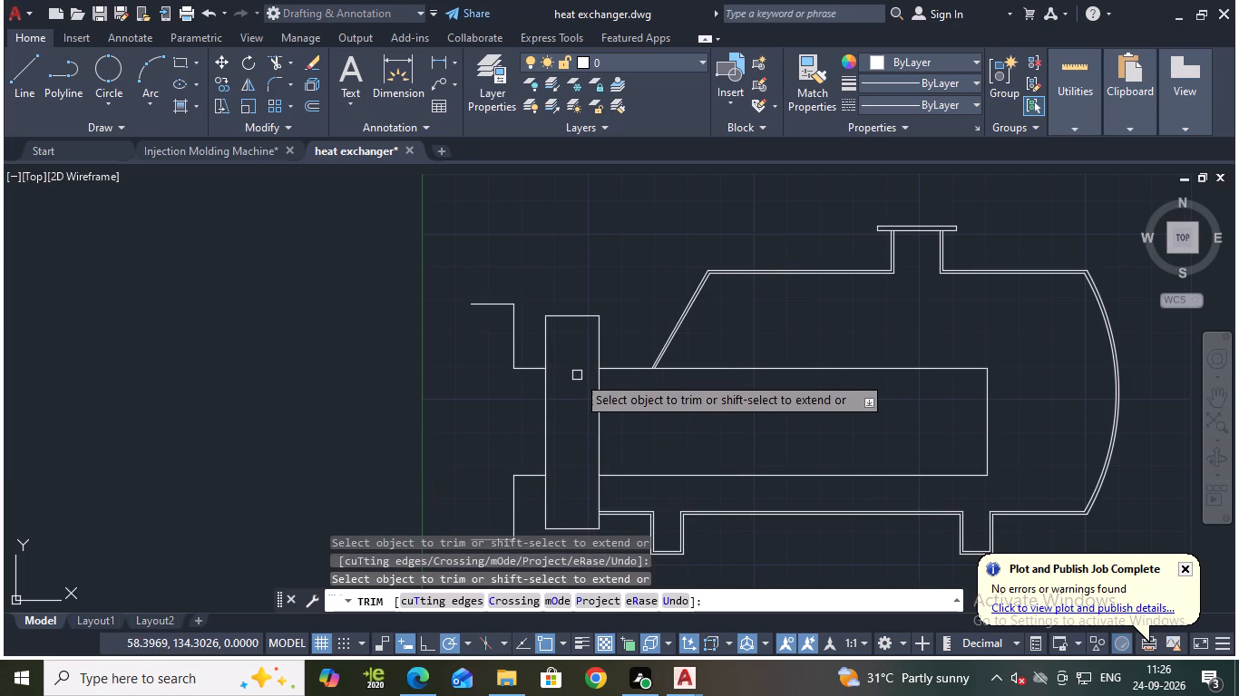
key("Escape")
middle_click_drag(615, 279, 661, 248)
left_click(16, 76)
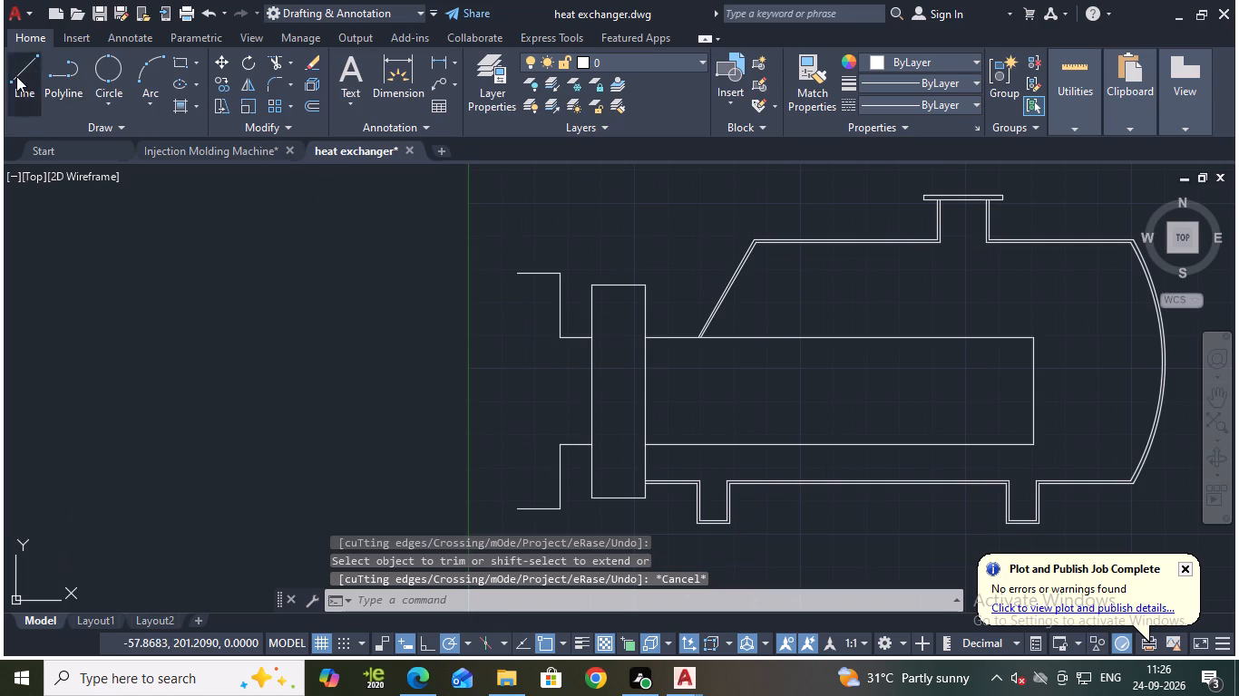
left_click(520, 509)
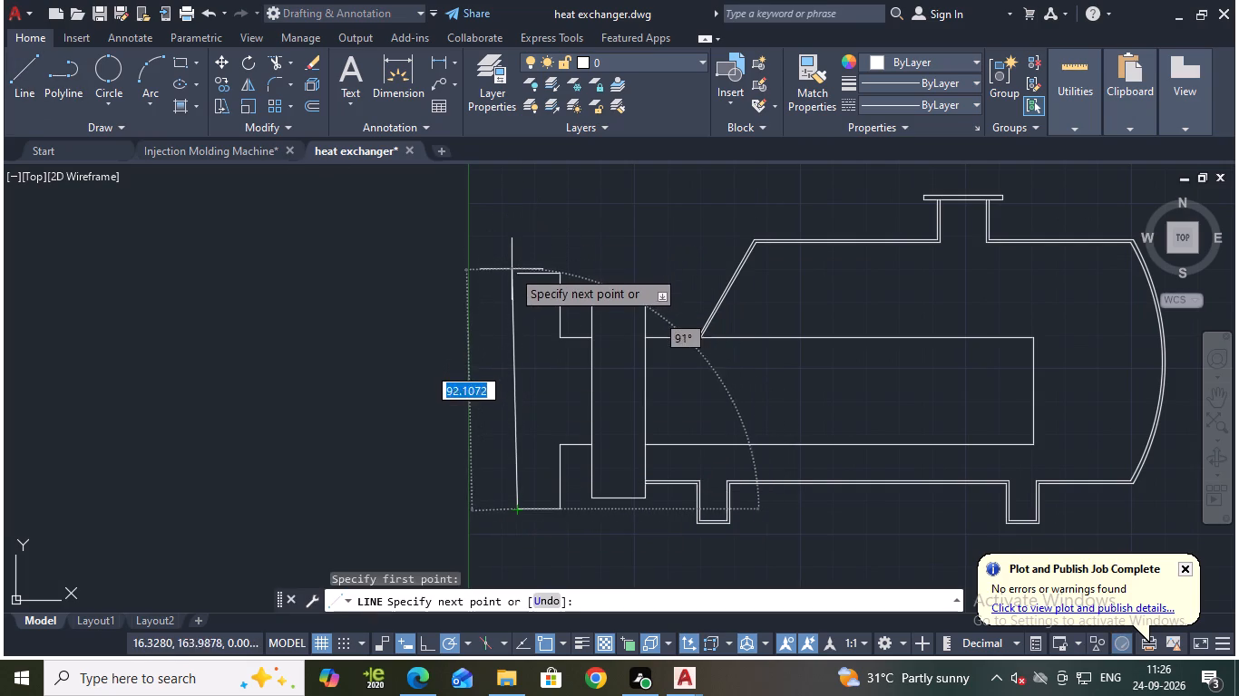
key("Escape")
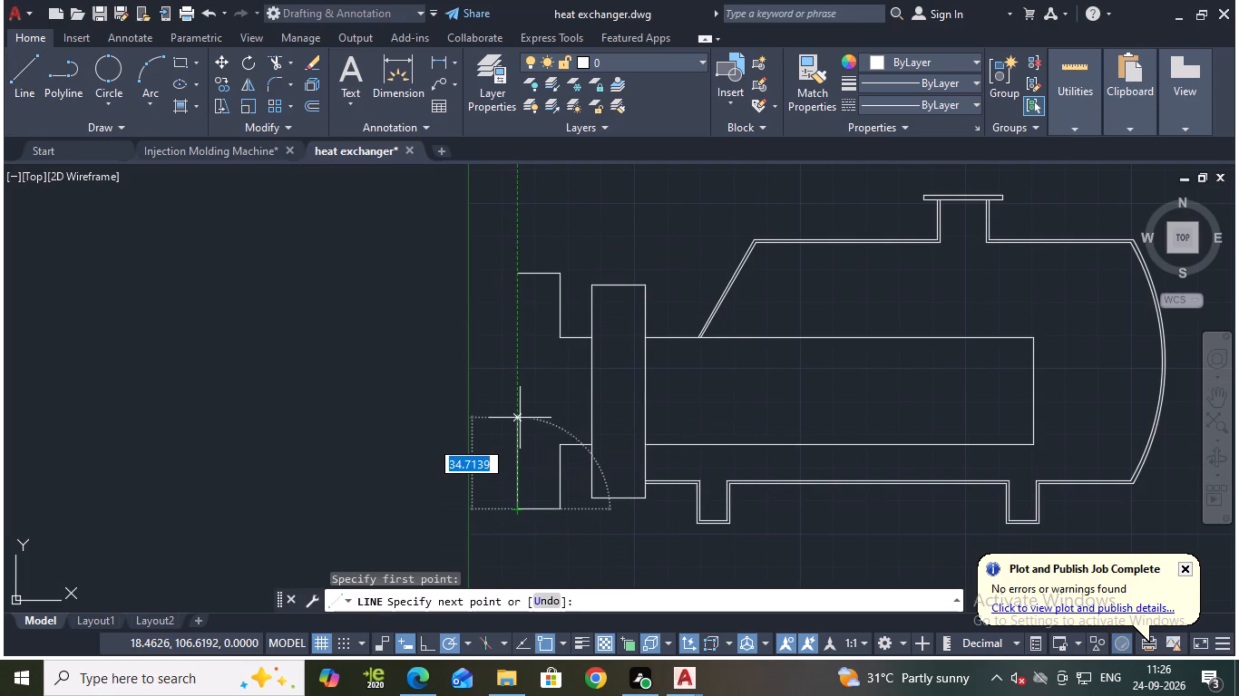
Move the entire heat exchanger about 14 units to the right and slightly downward within the drawing limits.
scroll(545, 396, "down", 1)
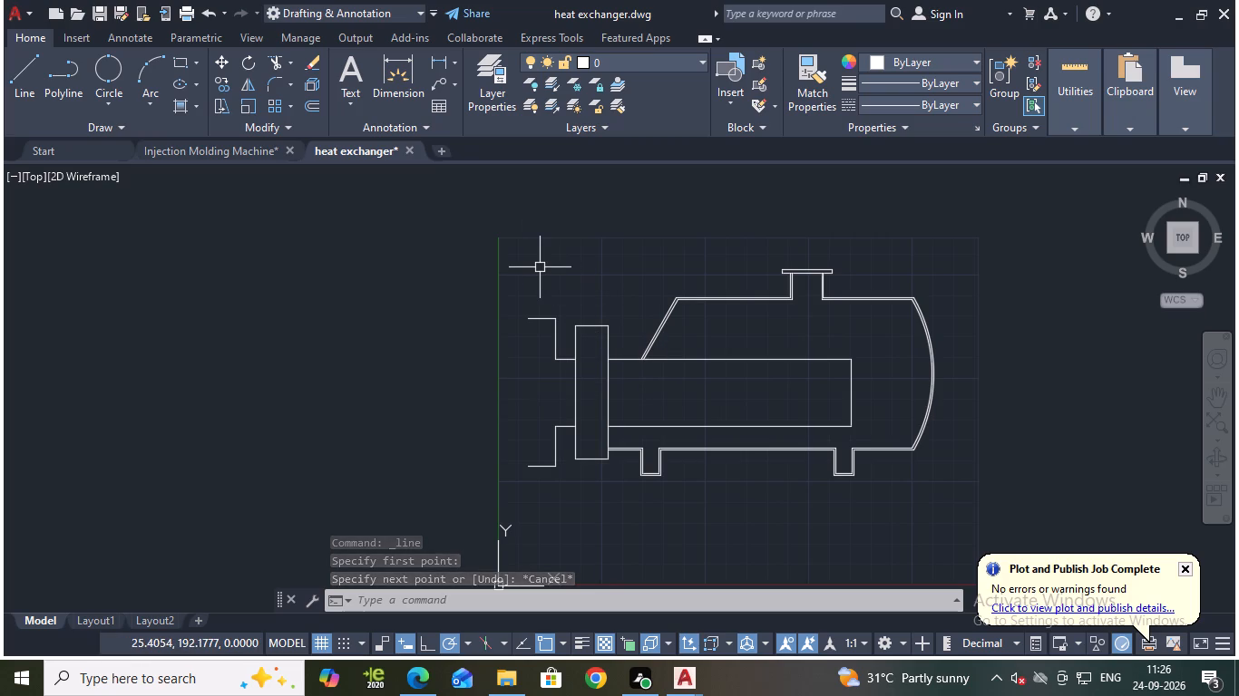
key("ctrl+a")
key("m")
key("Return")
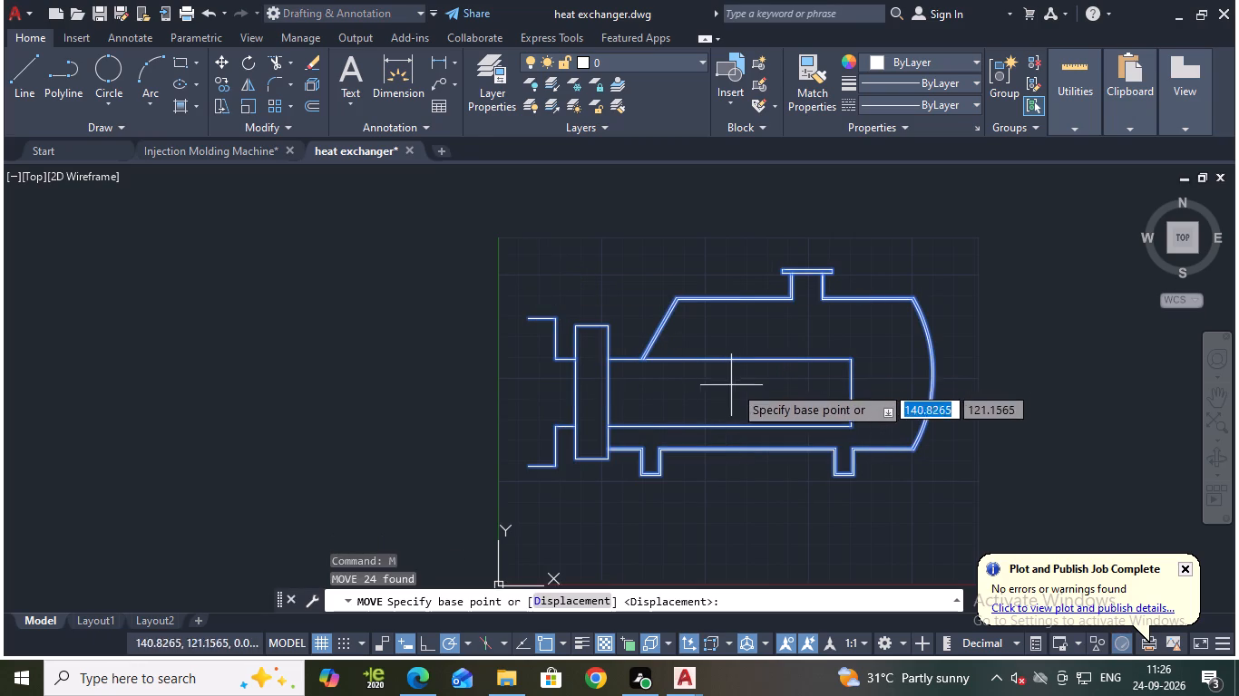
left_click(731, 361)
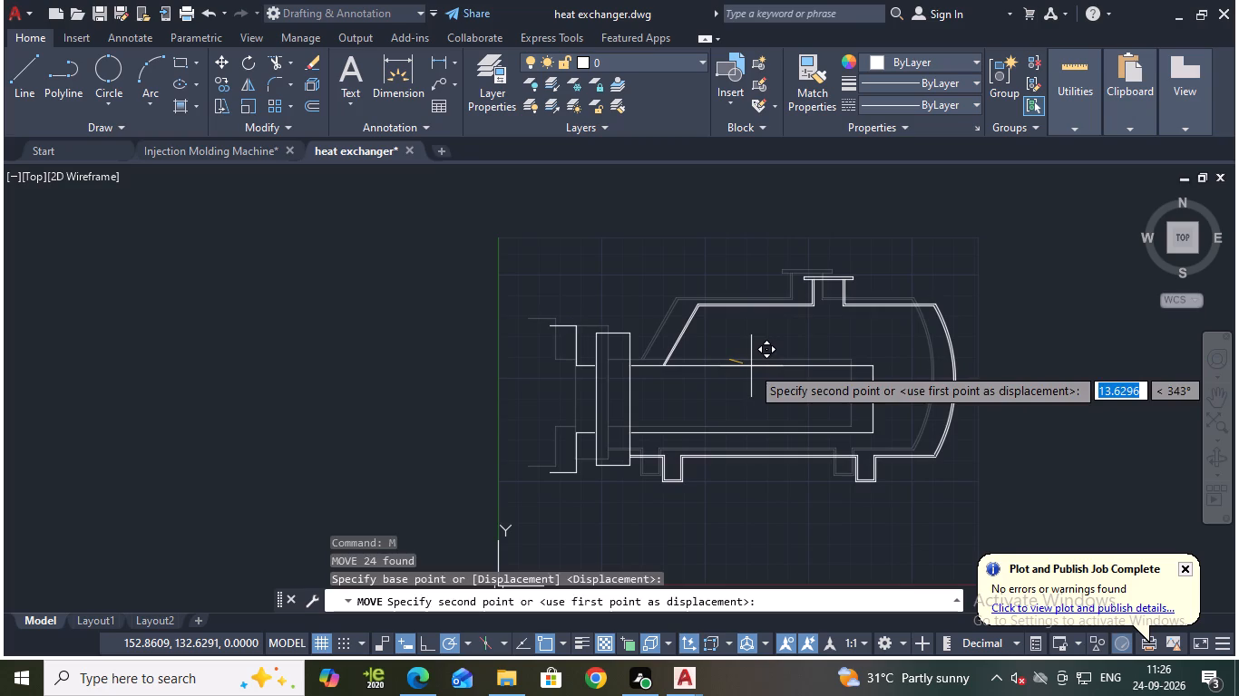
left_click(751, 366)
scroll(1003, 342, "down", 1)
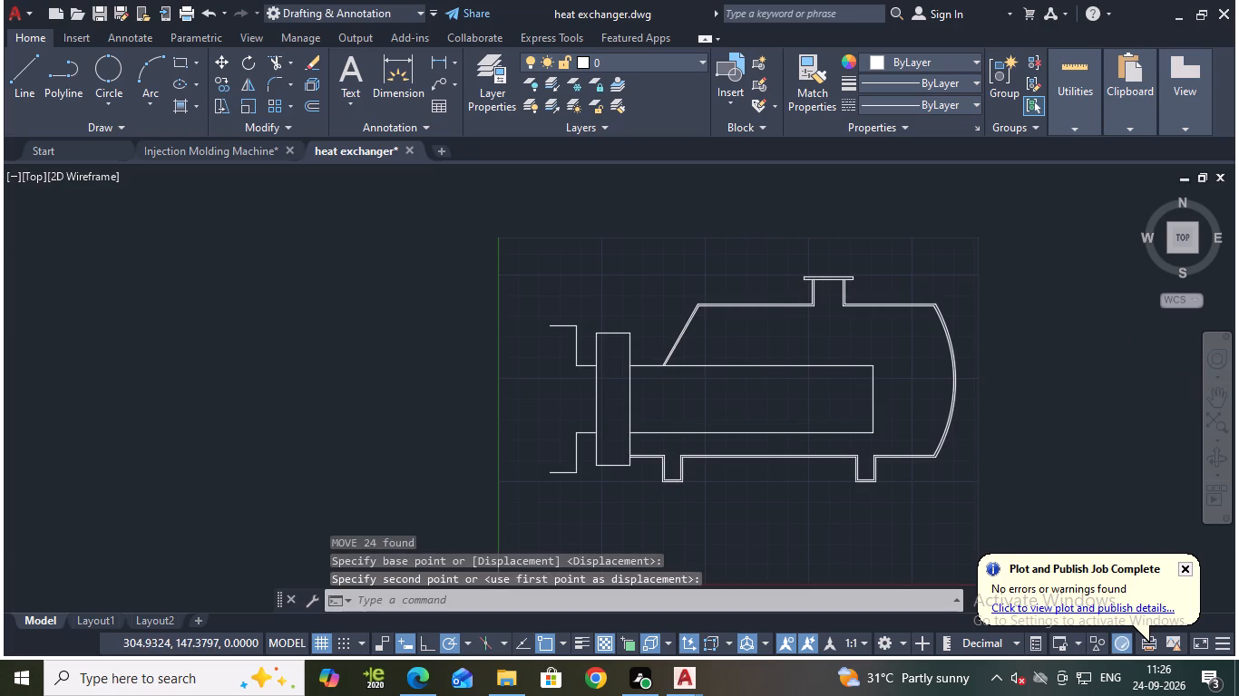
scroll(1003, 342, "up", 1)
key("Escape")
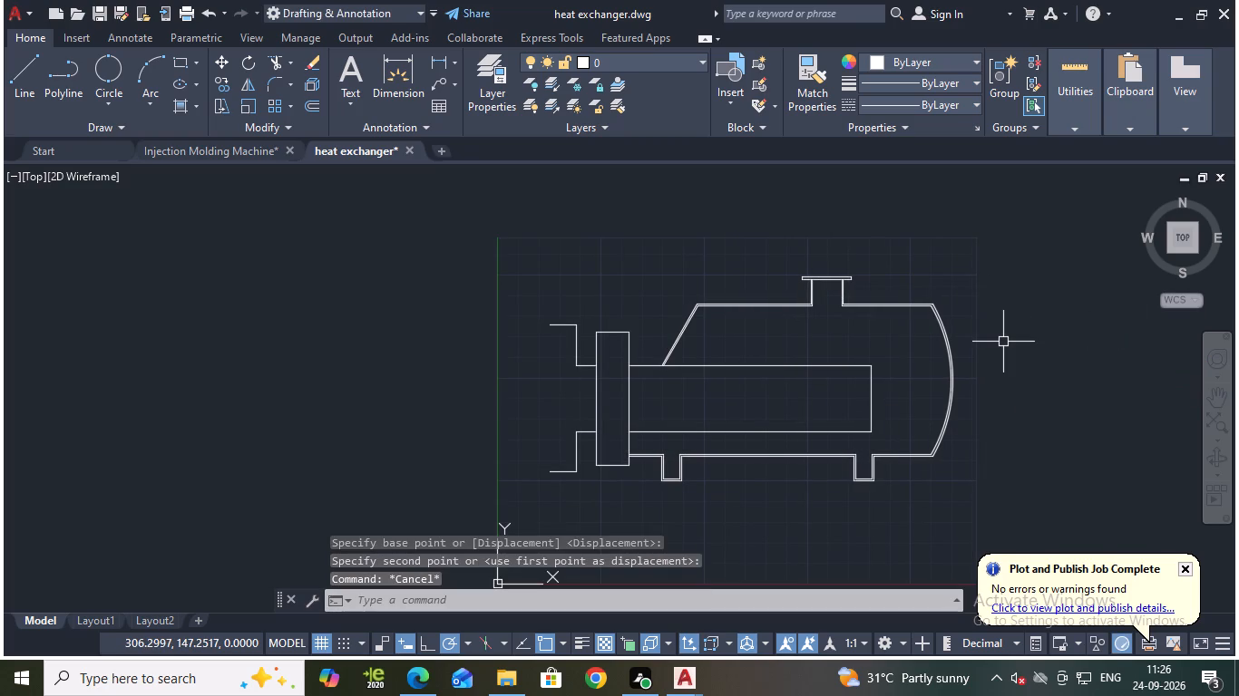
Save the drawing.
key("ctrl+s")
key("ctrl+a")
key("Escape")
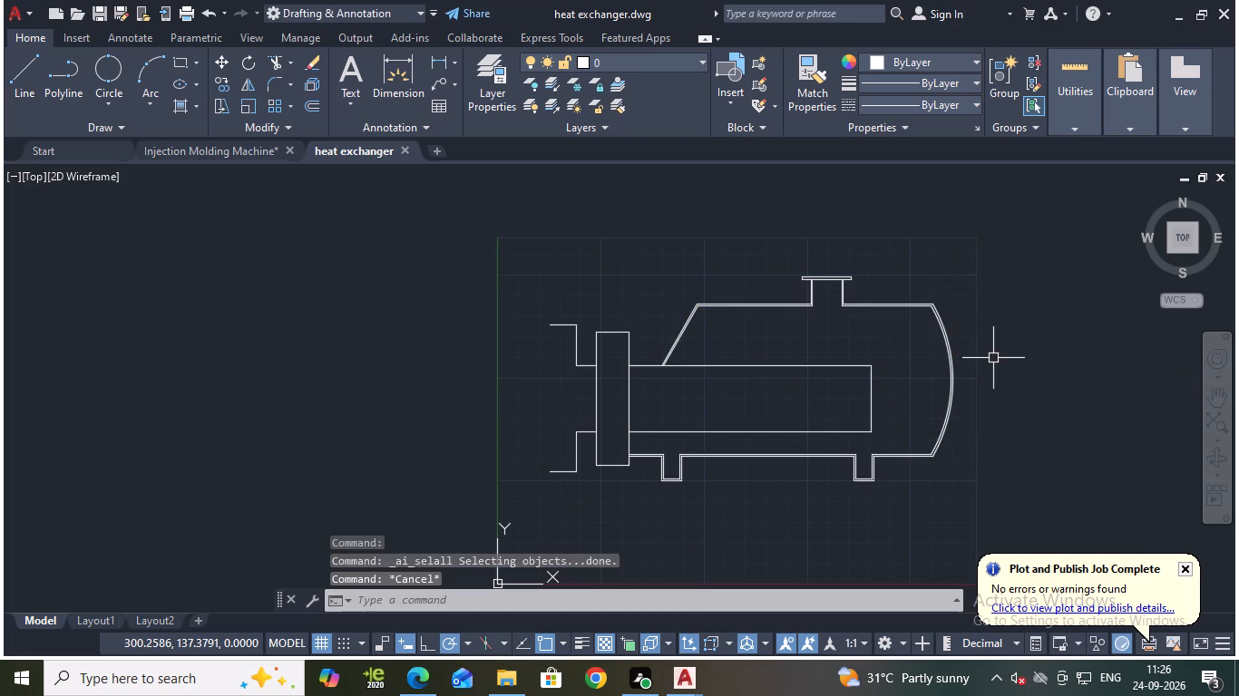
key("ctrl+s")
Stretch the two short horizontal lines beyond the end flange about 29.5 units outward, past the stepped vertical lines, keeping their ends aligned.
scroll(819, 362, "up", 1)
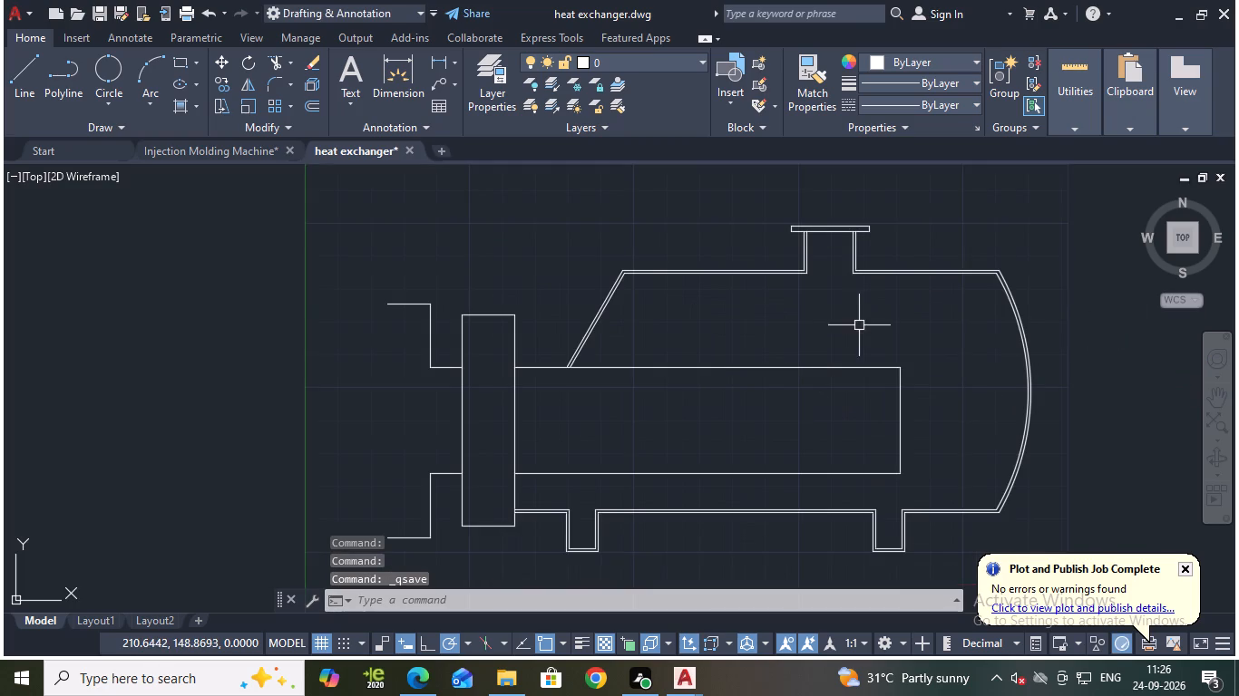
middle_click_drag(859, 325, 891, 341)
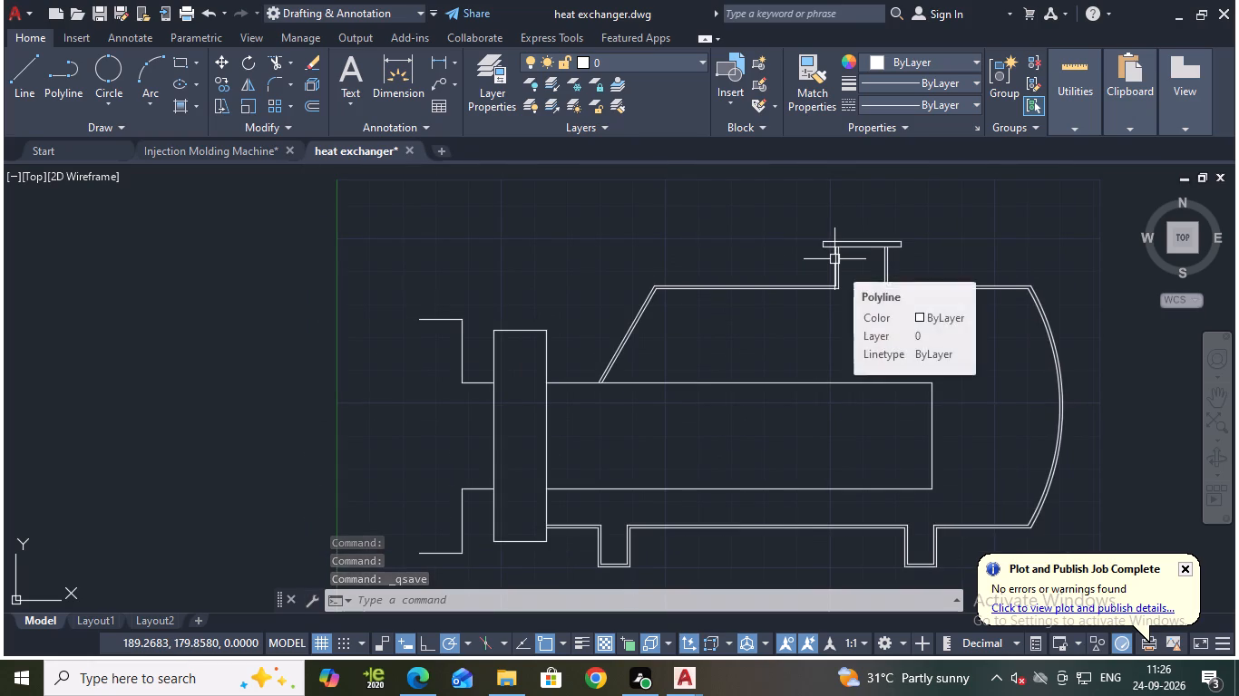
middle_click_drag(748, 331, 798, 299)
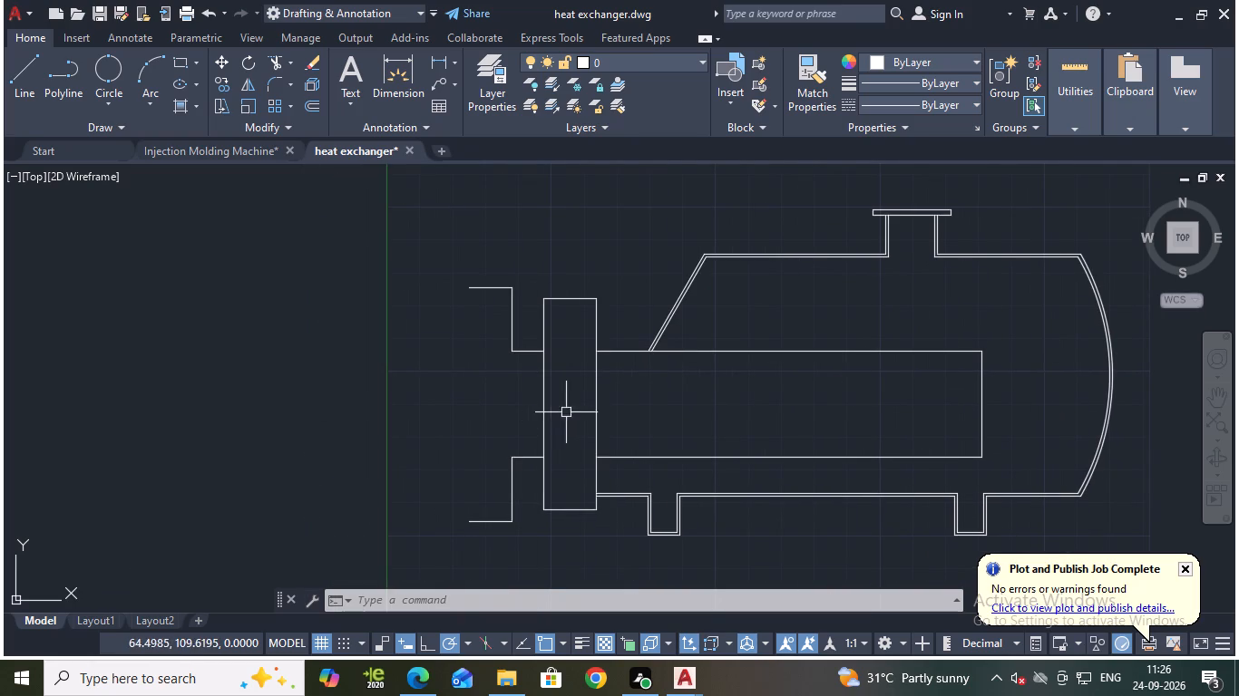
left_click(525, 350)
left_click(511, 352)
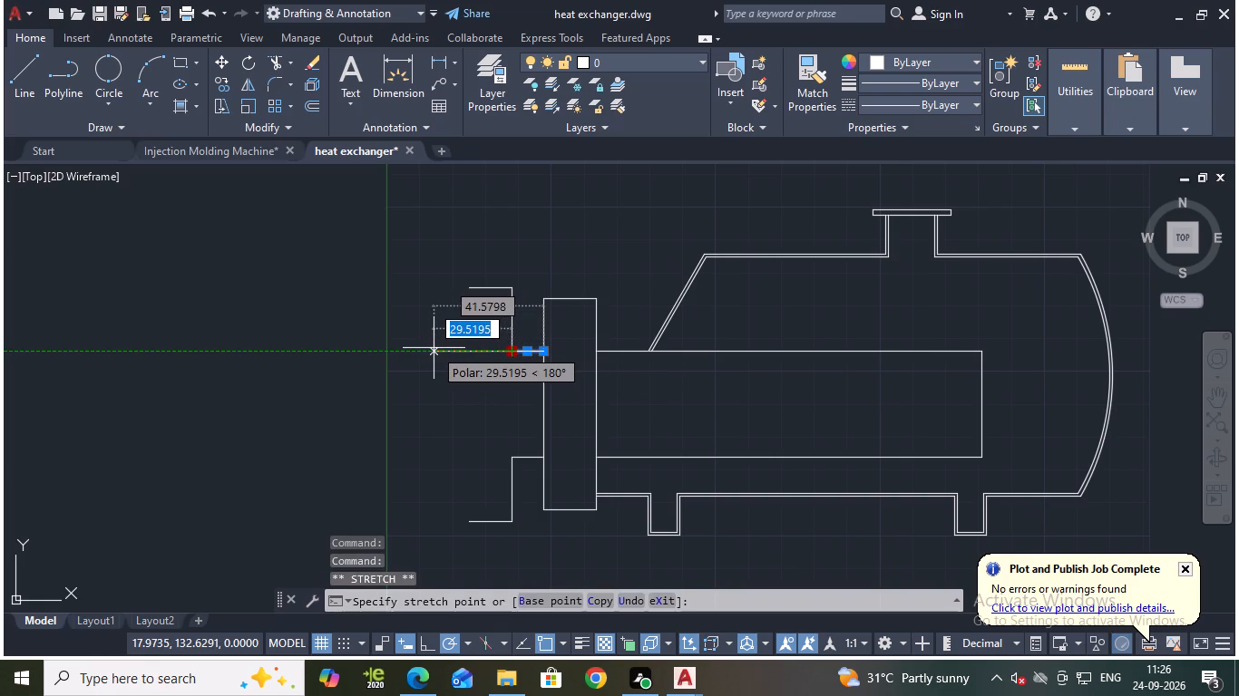
left_click(434, 348)
left_click(531, 462)
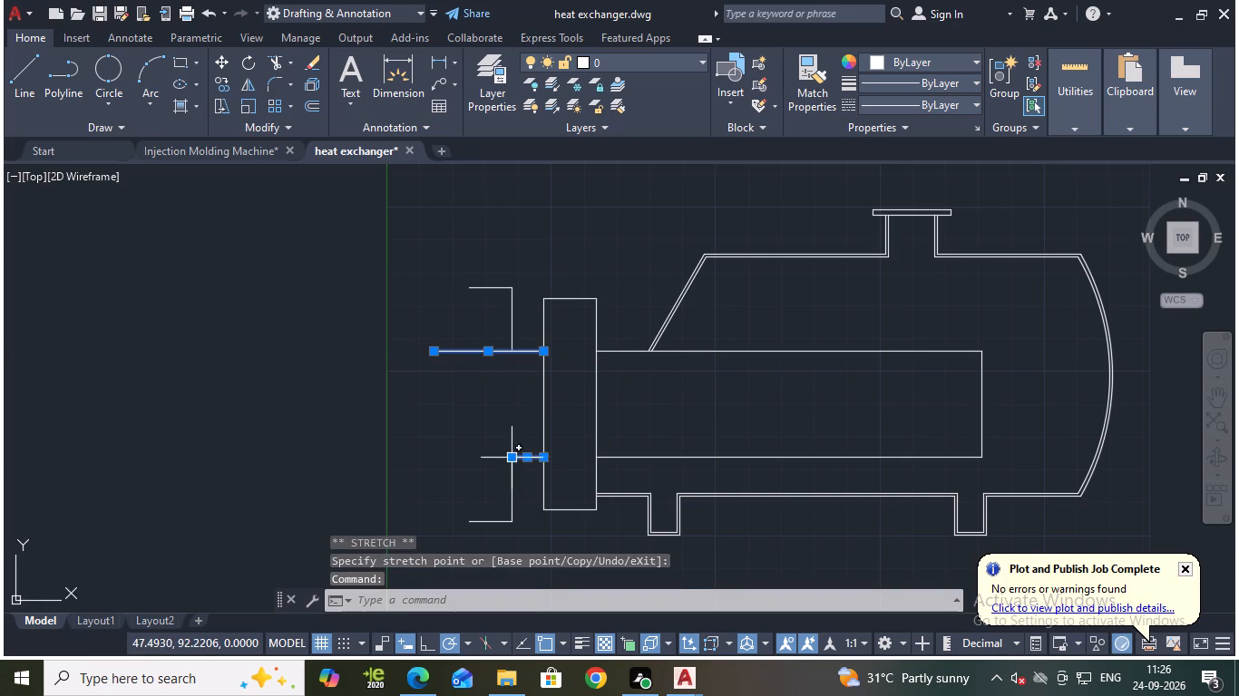
left_click(506, 458)
key("Escape")
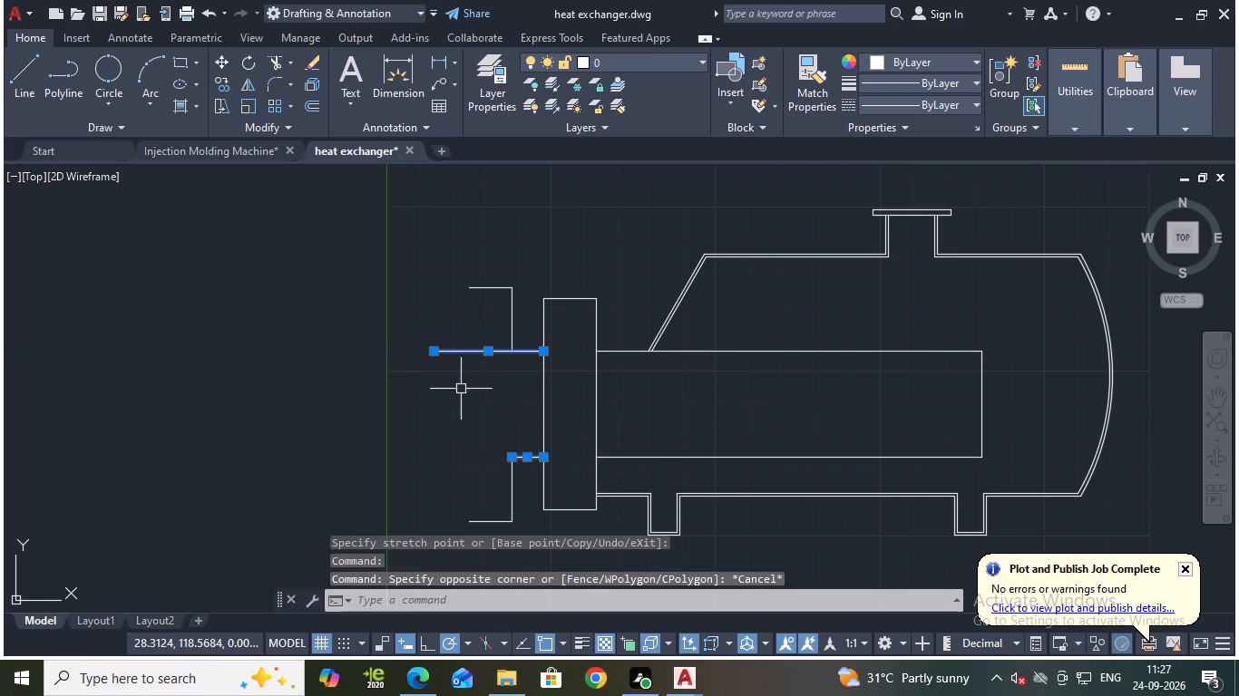
left_click(512, 455)
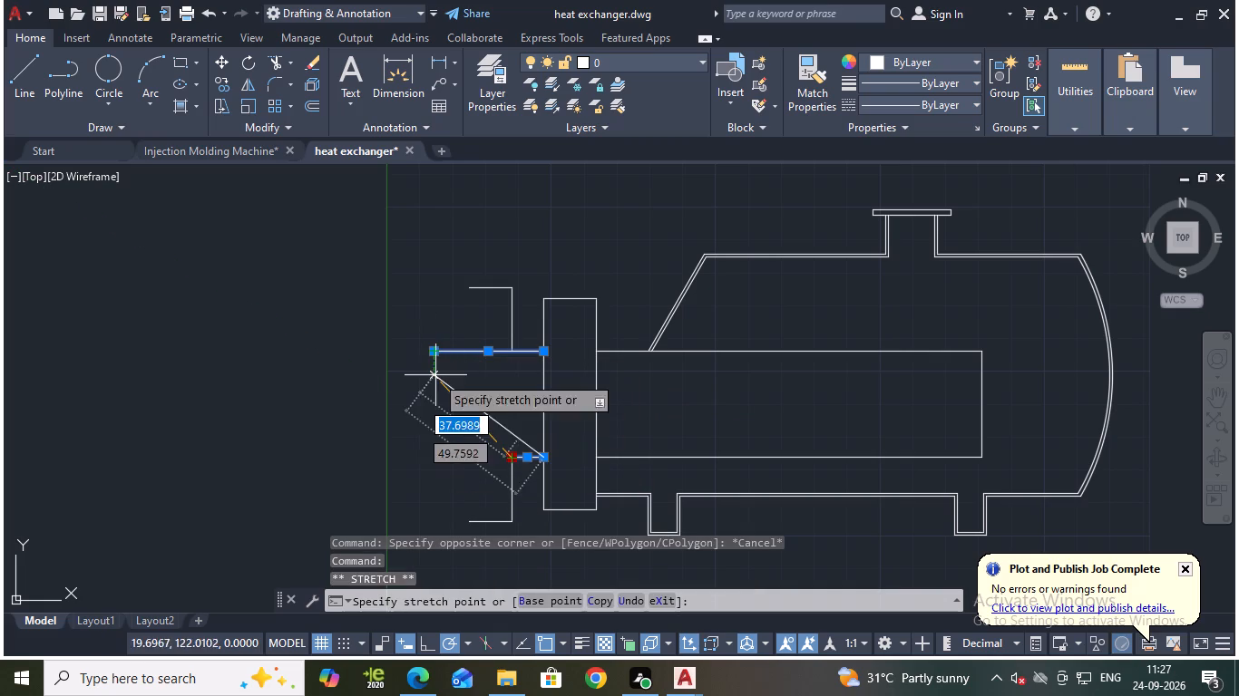
left_click(432, 457)
key("Escape")
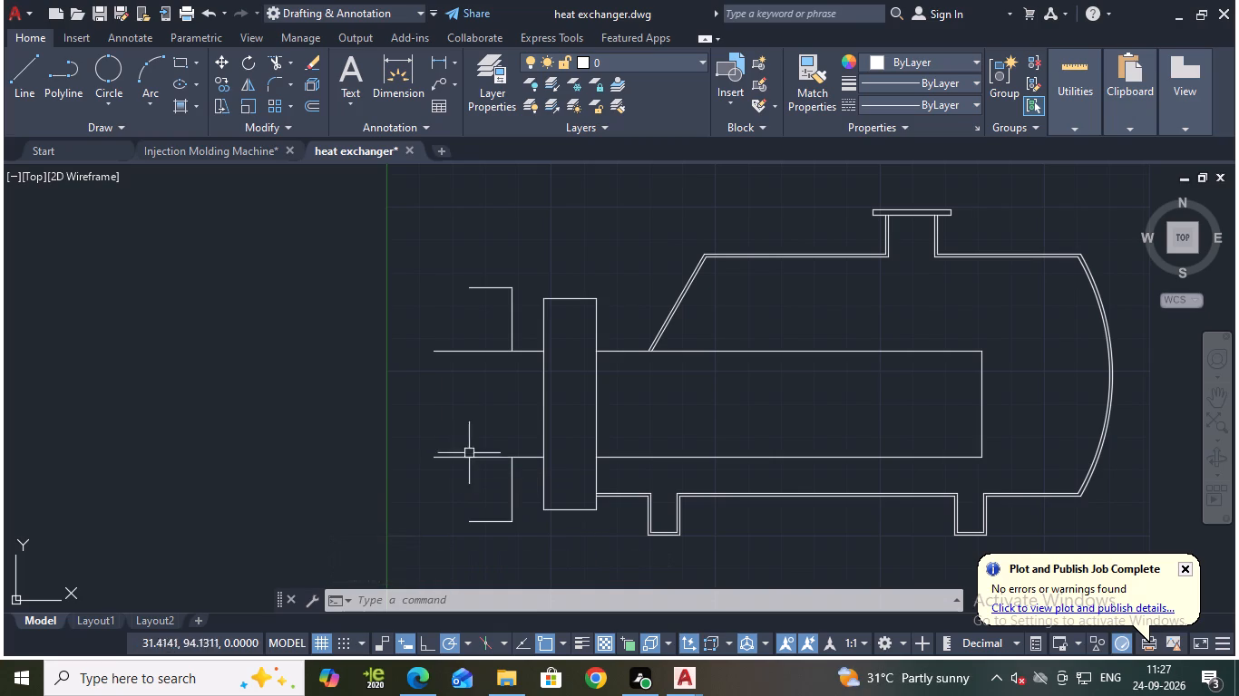
key("Escape")
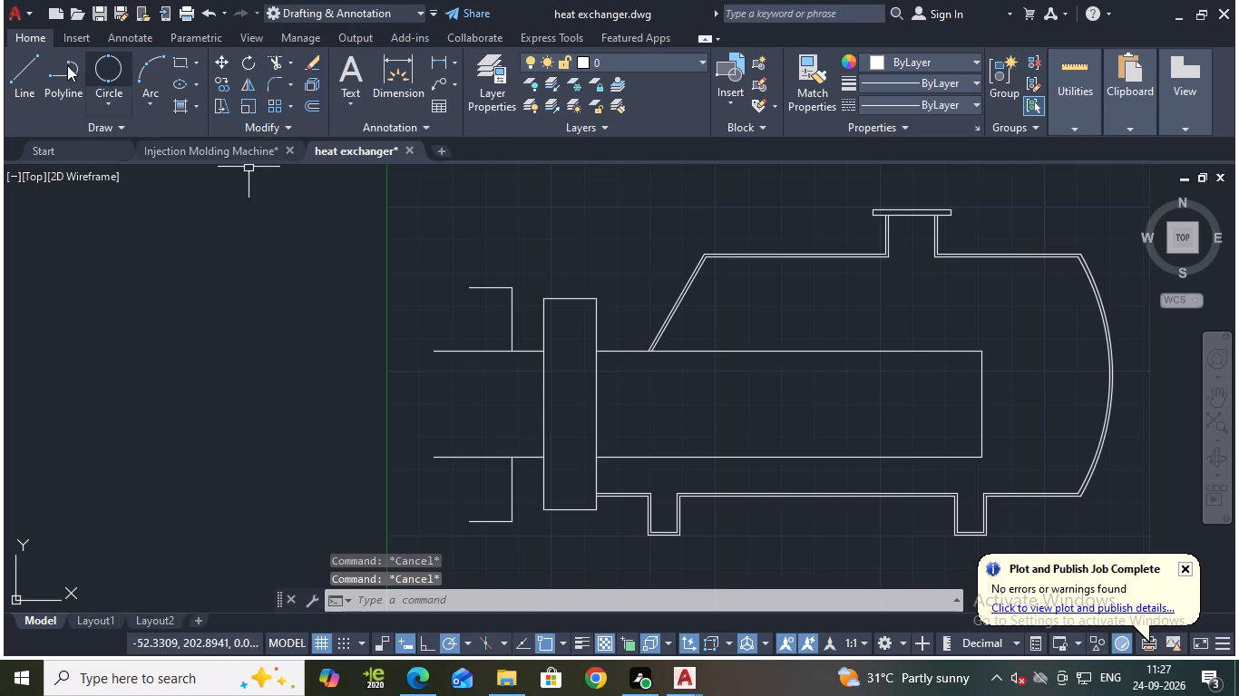
Round off the stretched lines' free ends with a two-point circle about 40.4 units across, and trim away its inner half.
left_click(122, 66)
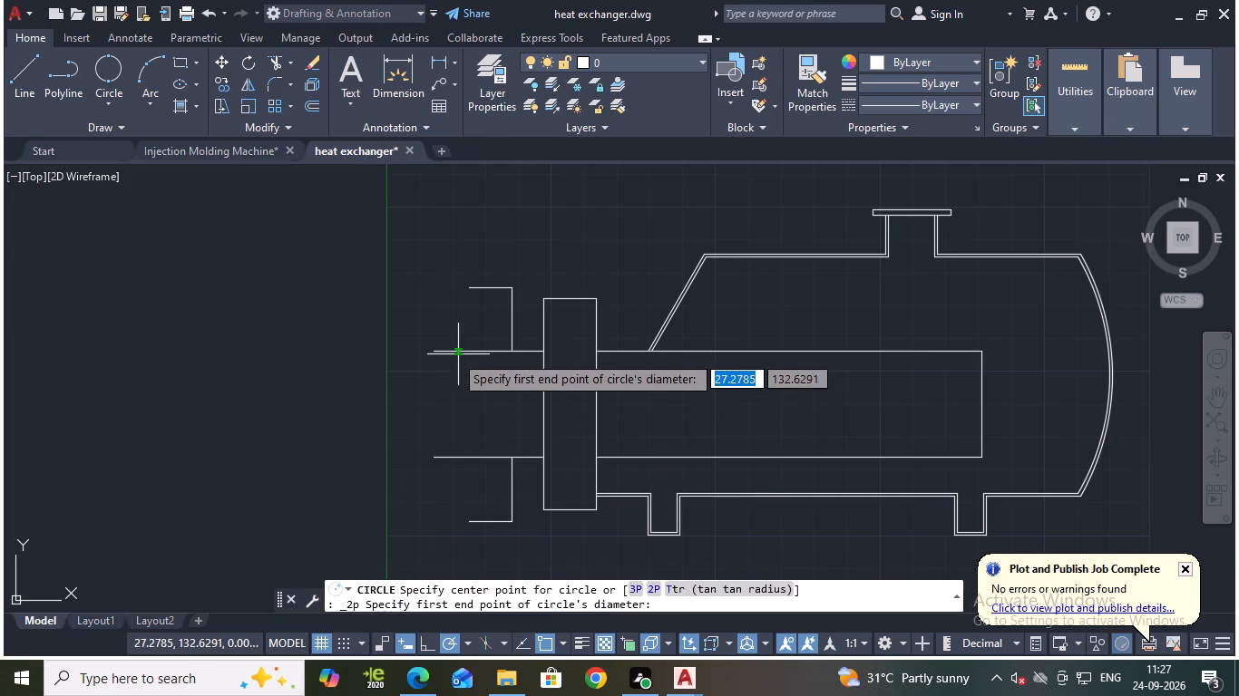
left_click(434, 353)
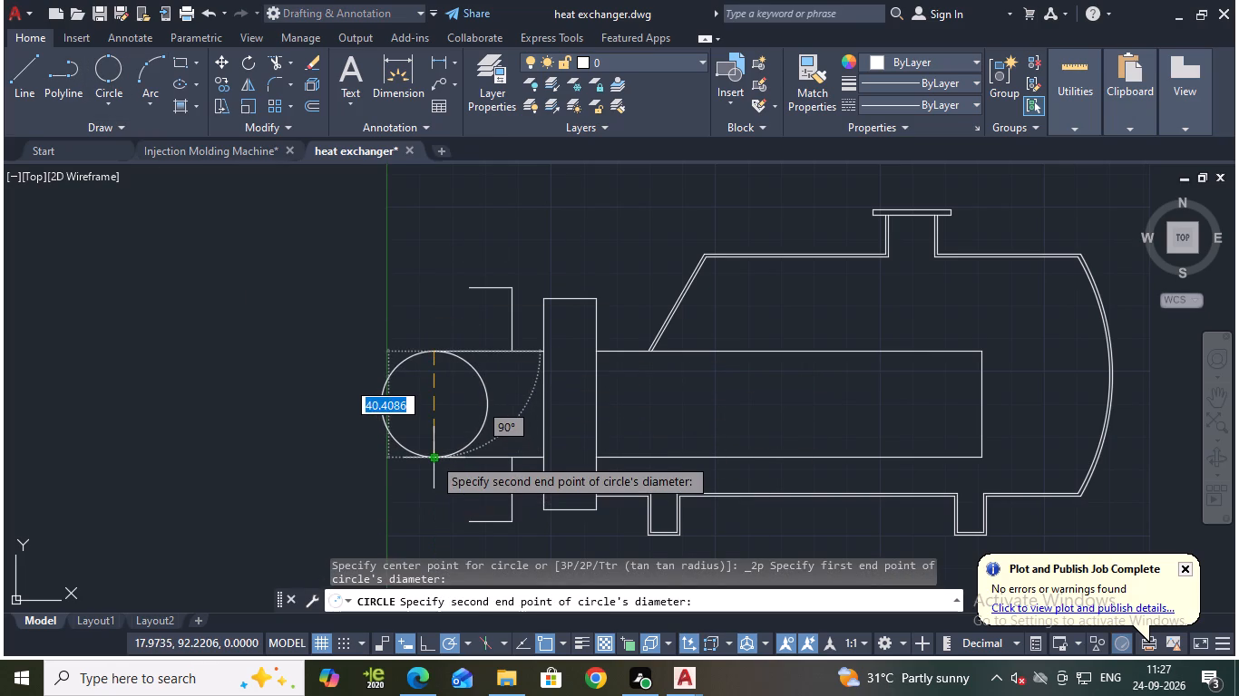
left_click(433, 457)
key("Escape")
key("t")
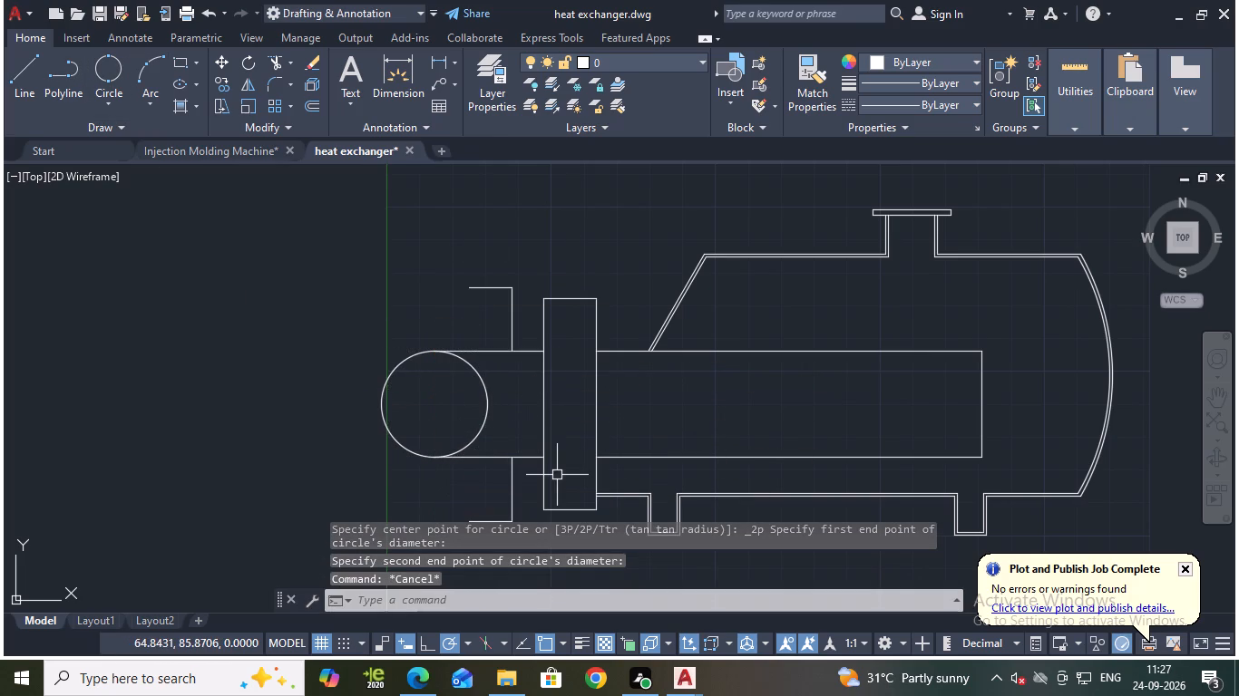
key("r")
key("Return")
left_click(485, 410)
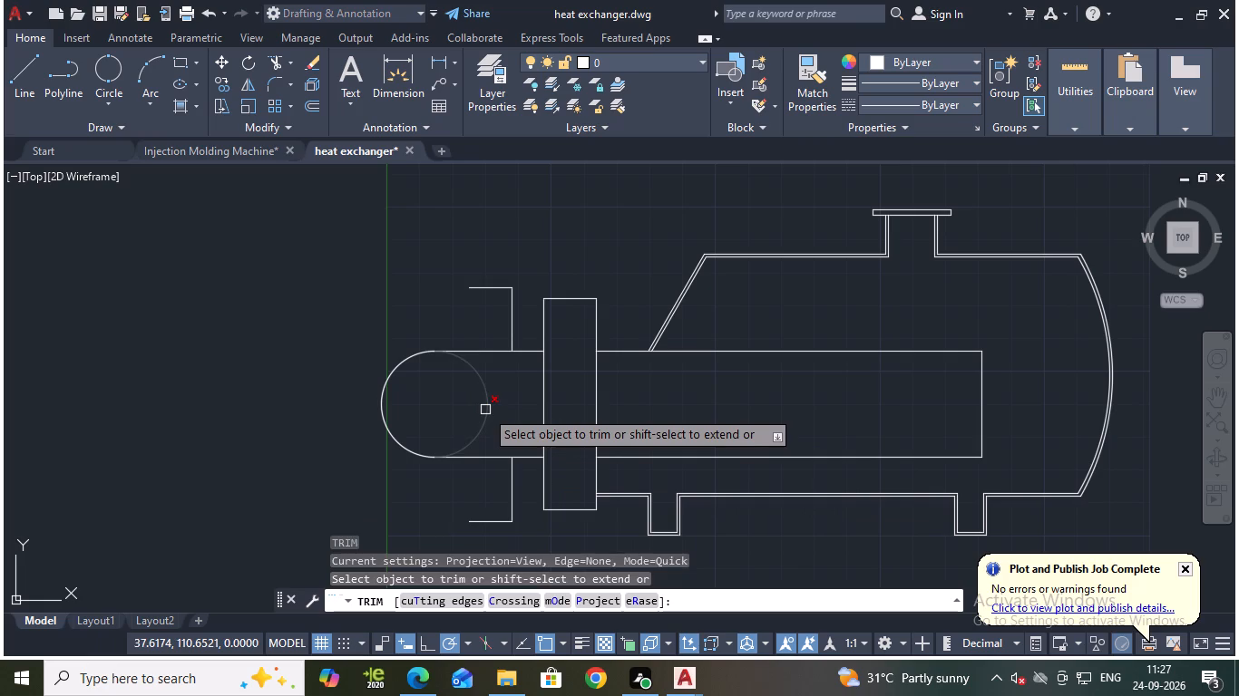
key("Escape")
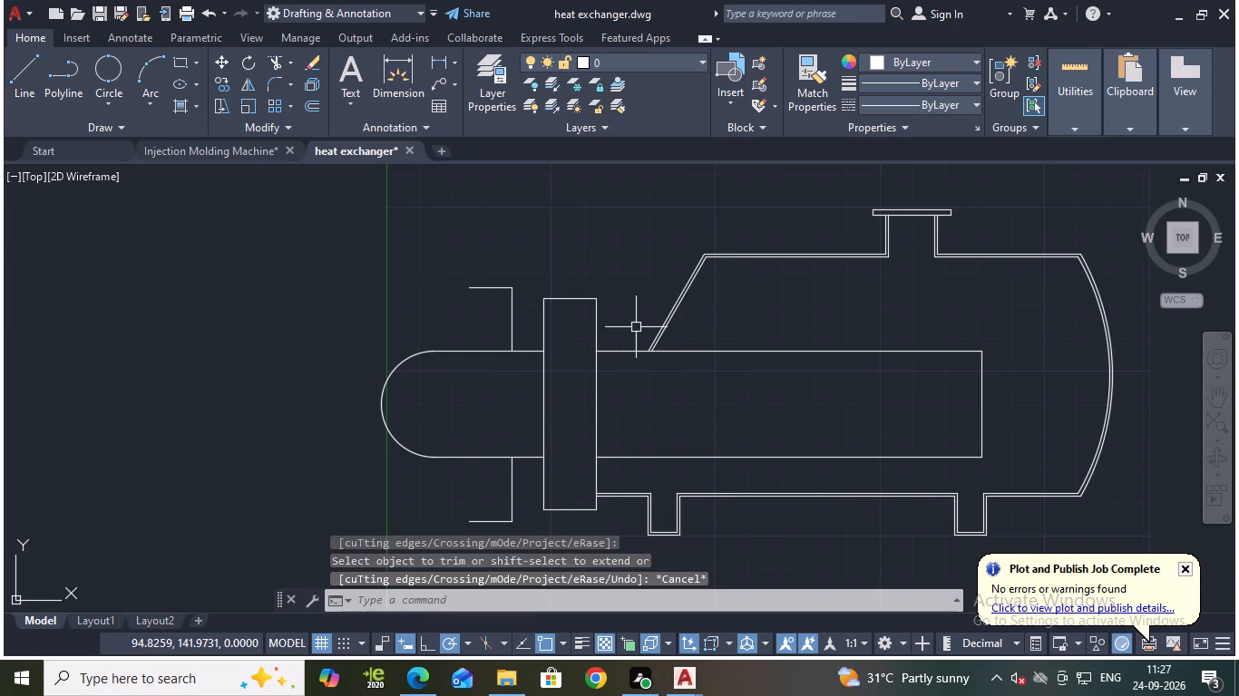
Save the drawing.
key("ctrl+s")
key("Escape")
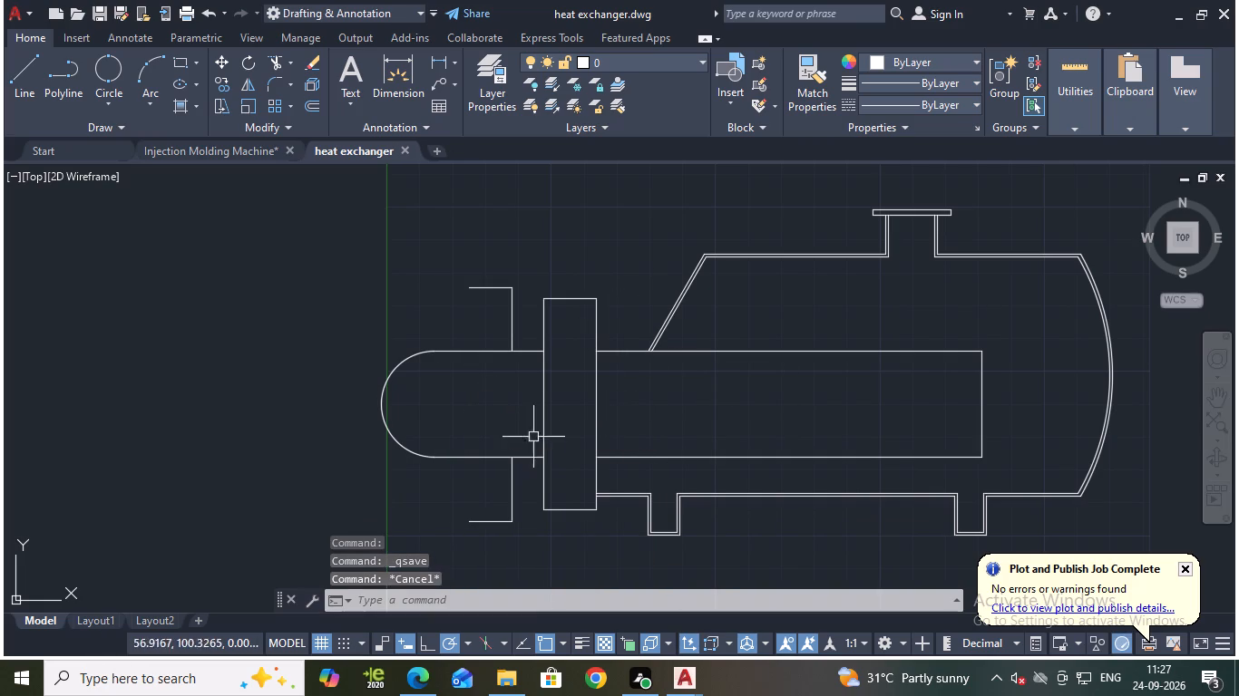
Join the semicircular end arc and the two horizontal lines beyond the flange into one polyline.
left_click(473, 349)
left_click(408, 354)
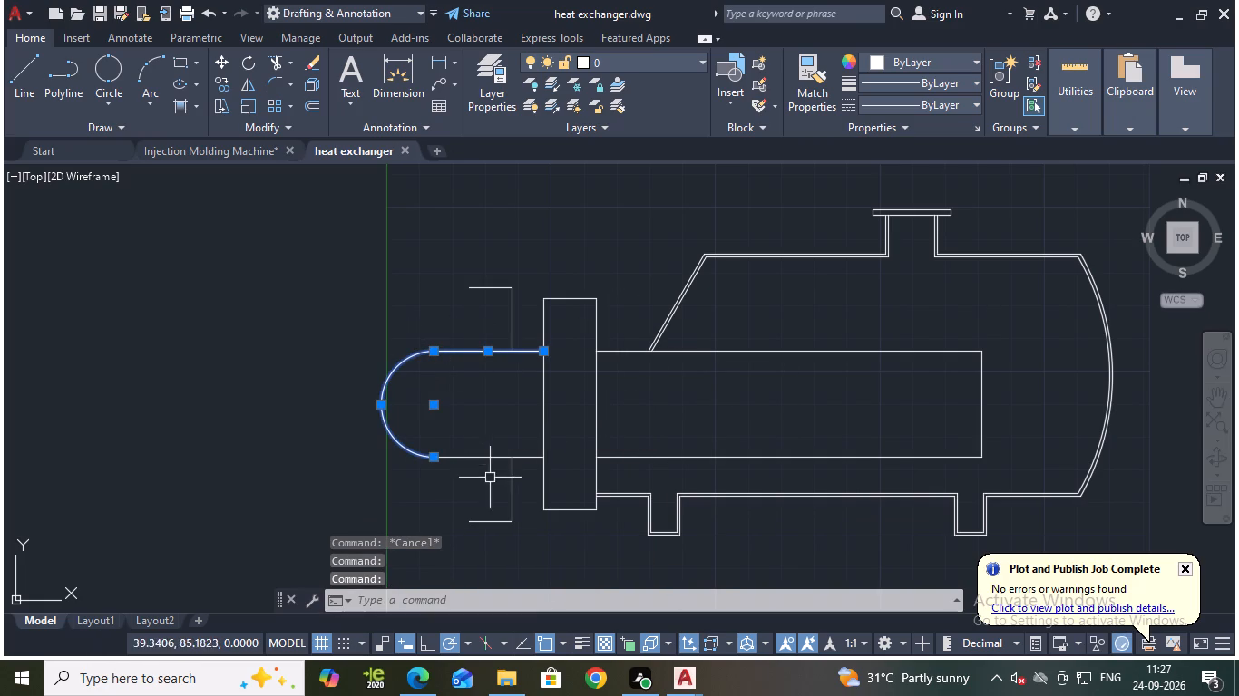
left_click(476, 459)
key("j")
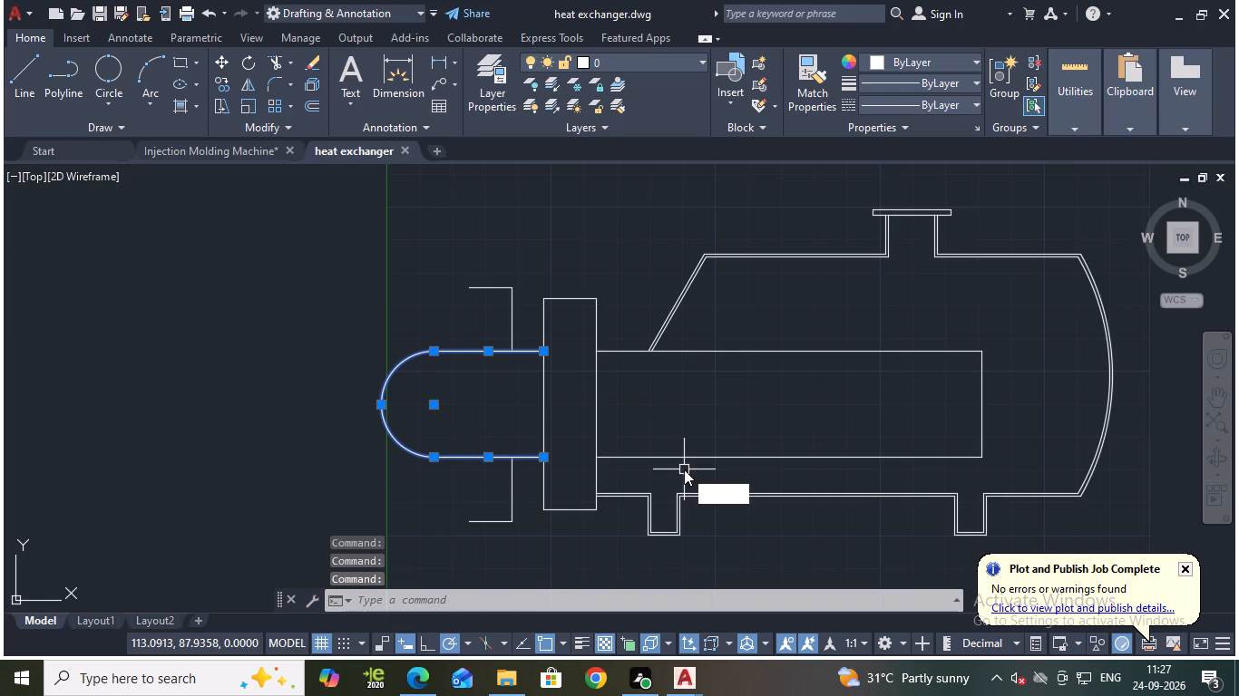
key("Return")
Join the tube bundle's upper, lower and vertical end lines inside the shell into one polyline.
left_click(685, 457)
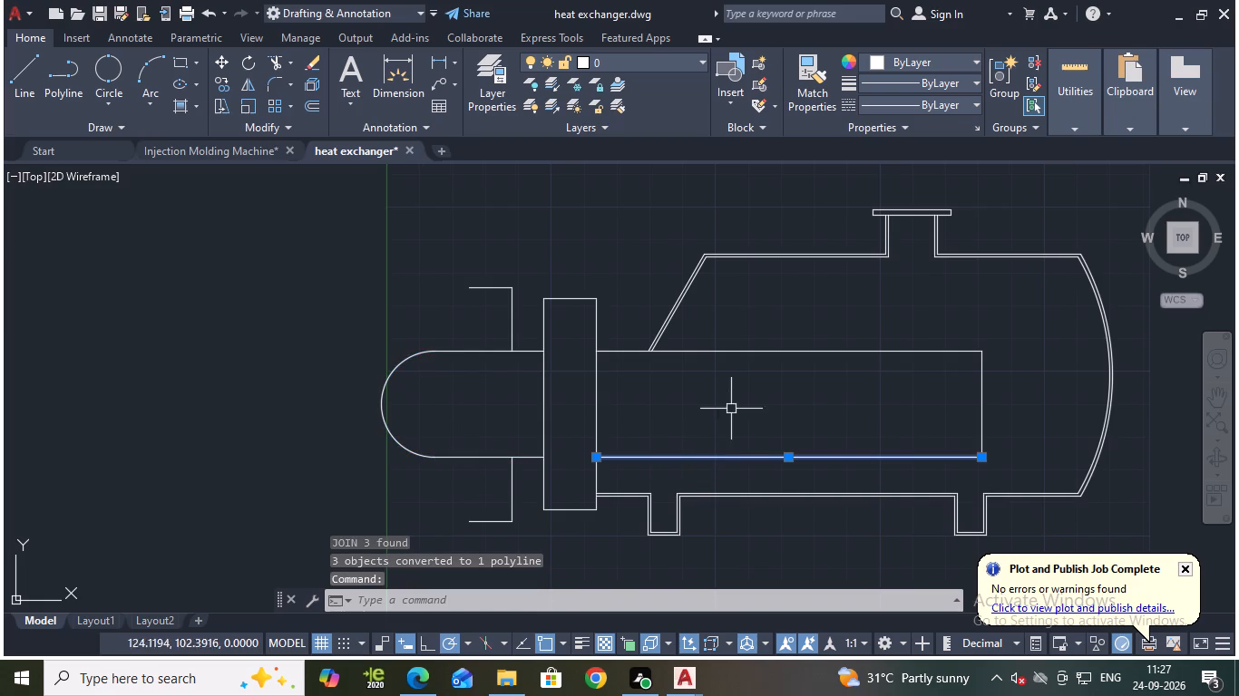
left_click(707, 352)
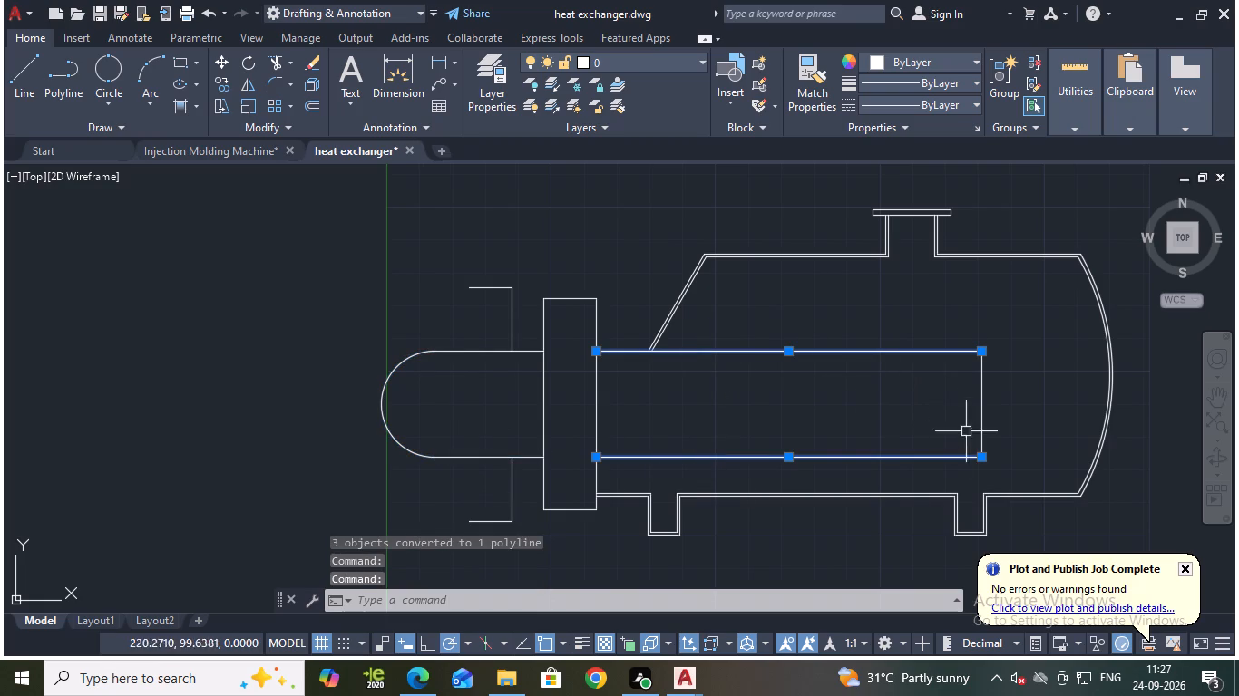
left_click(982, 411)
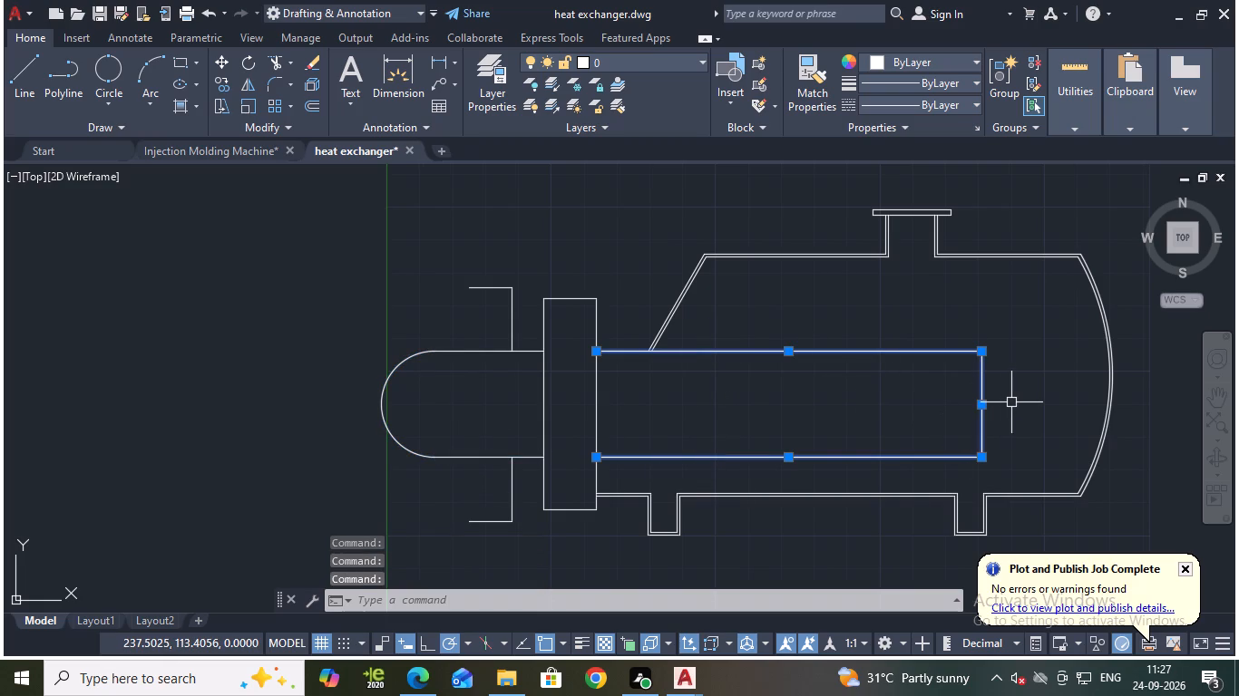
key("l")
key("BackSpace")
key("j")
key("Return")
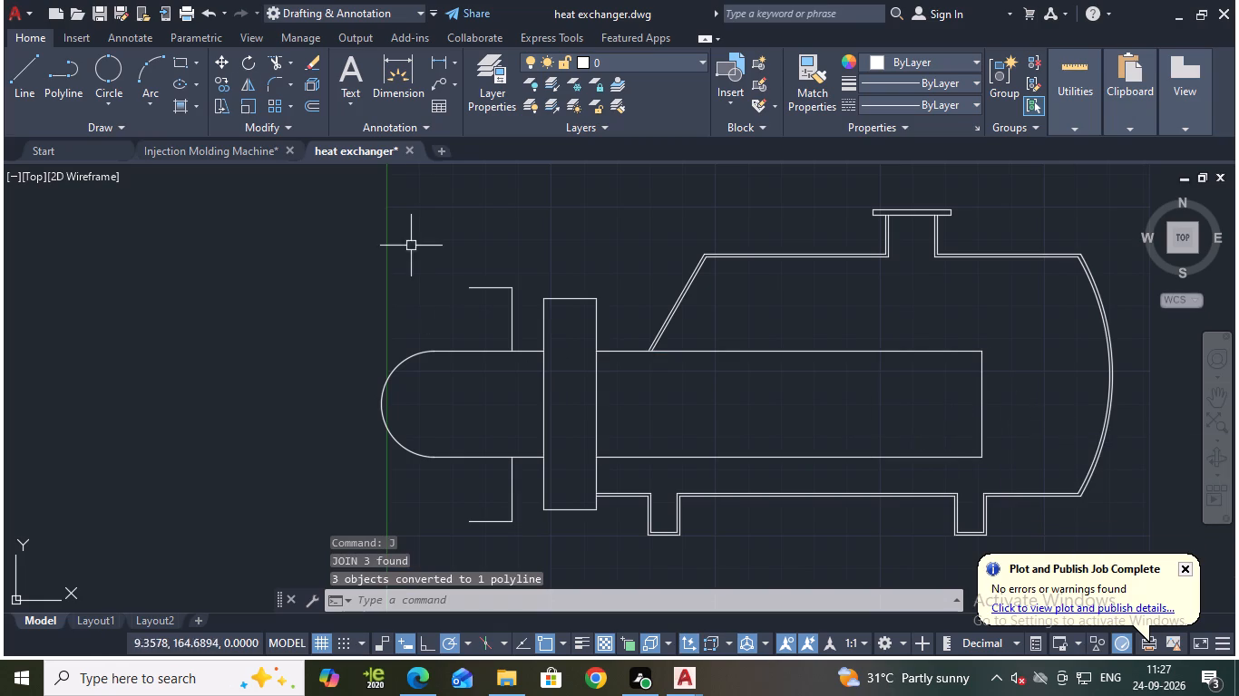
Round the tube bundle's end inside the shell with a two-point circle across its corners, trimming the circle's inner half and the vertical end line.
left_click(109, 73)
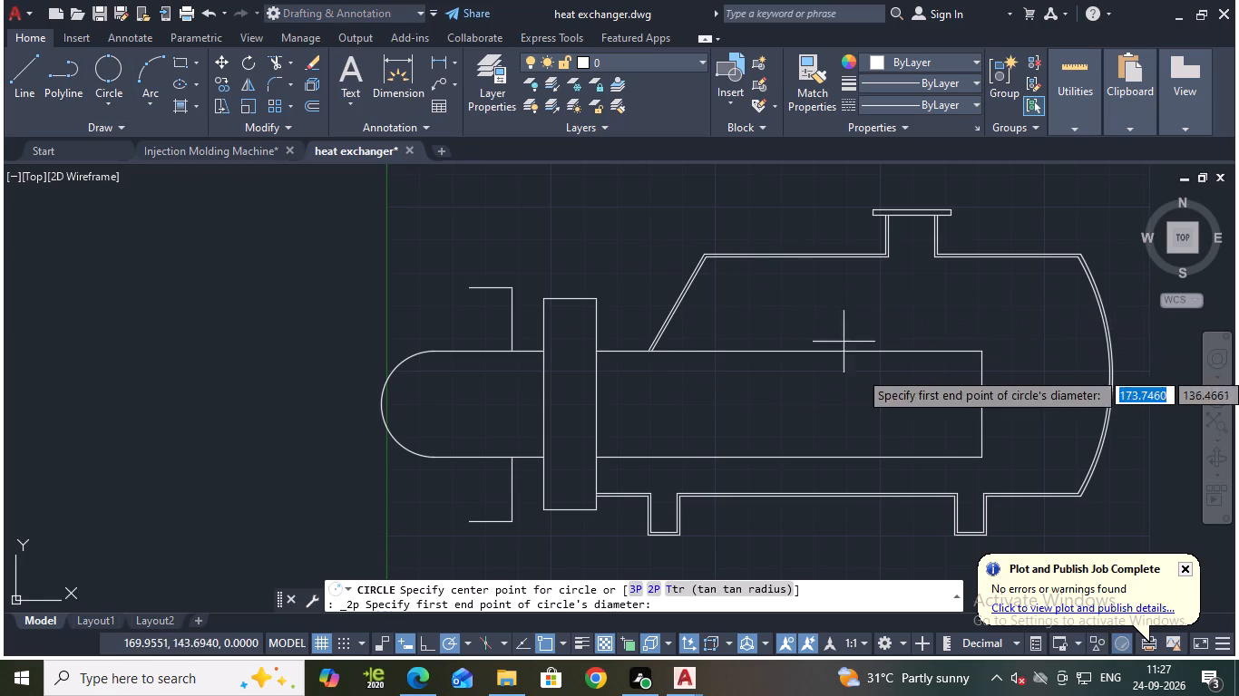
left_click(982, 353)
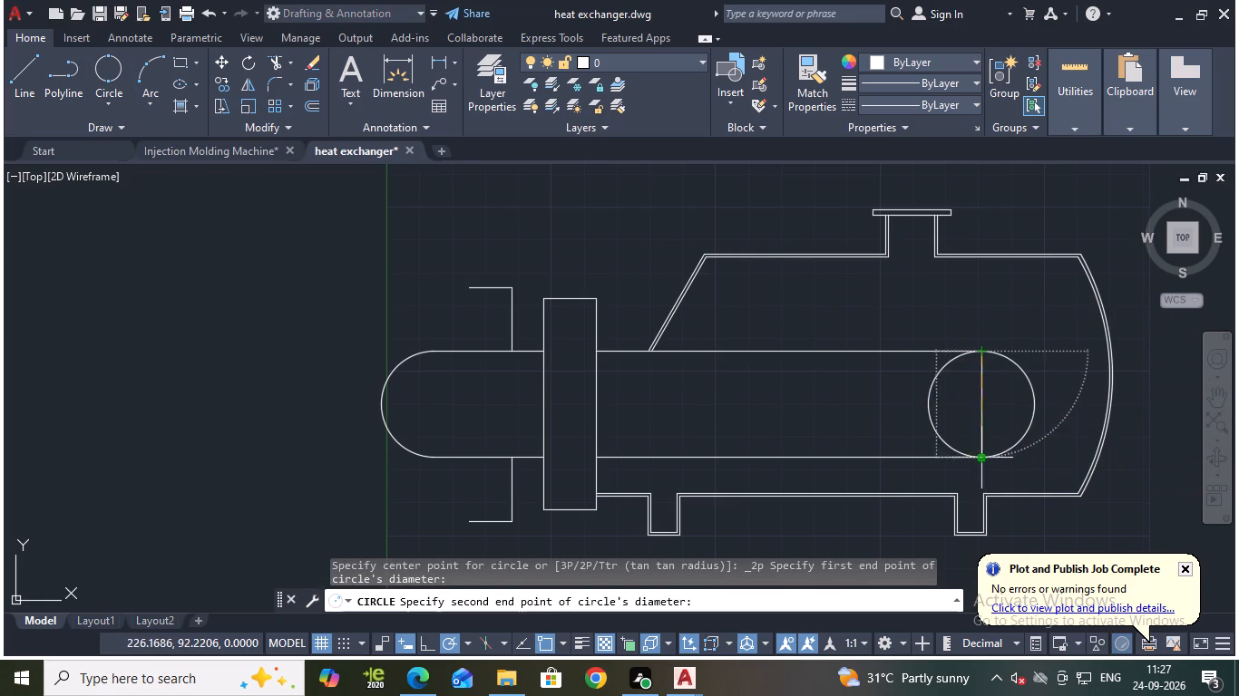
left_click(979, 456)
key("Escape")
key("t")
key("r")
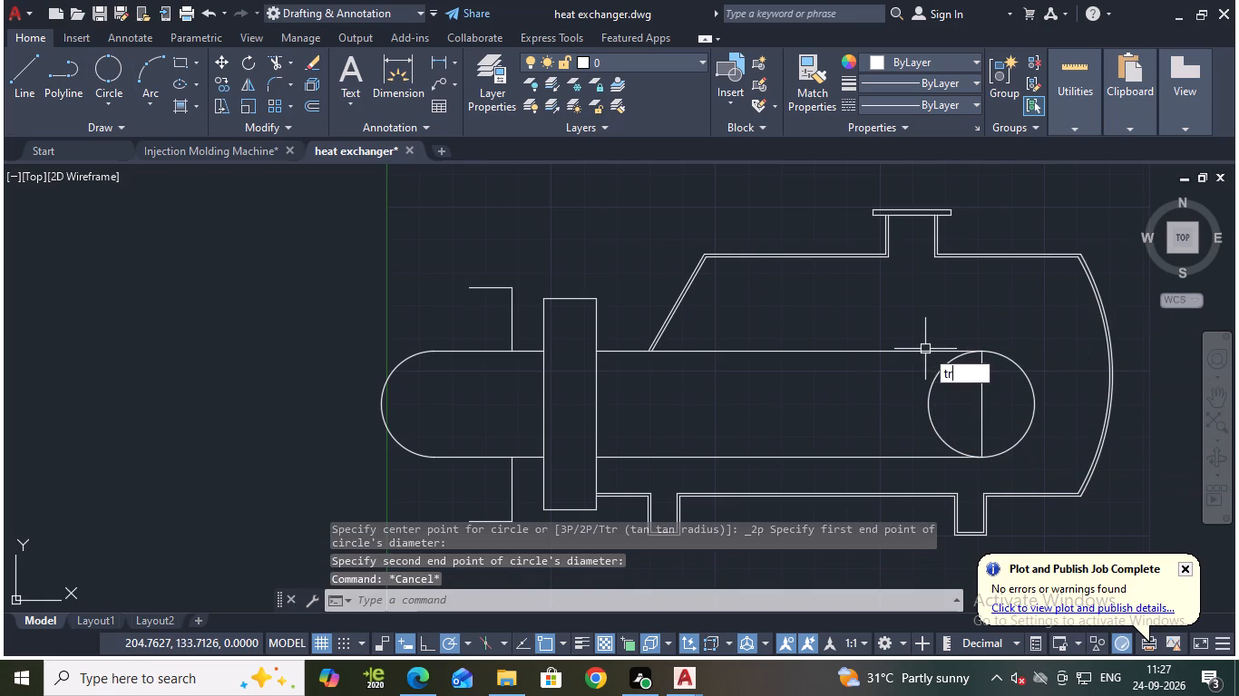
key("Return")
left_click(928, 416)
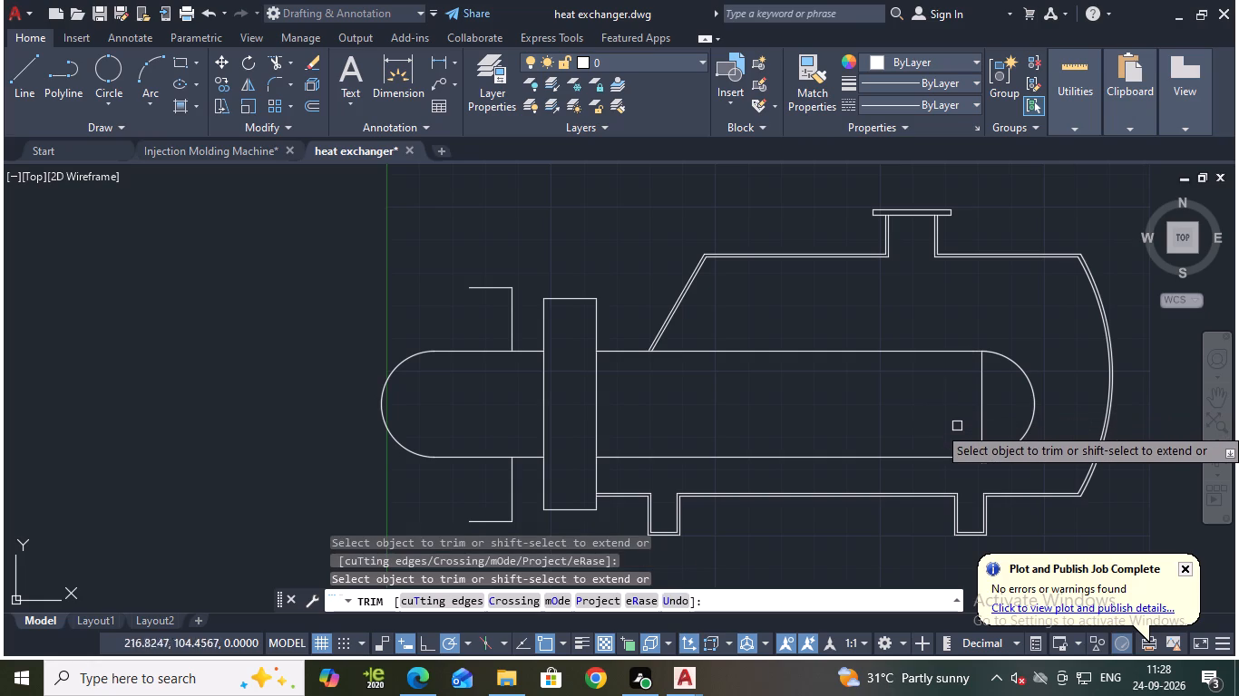
left_click(983, 420)
key("Escape")
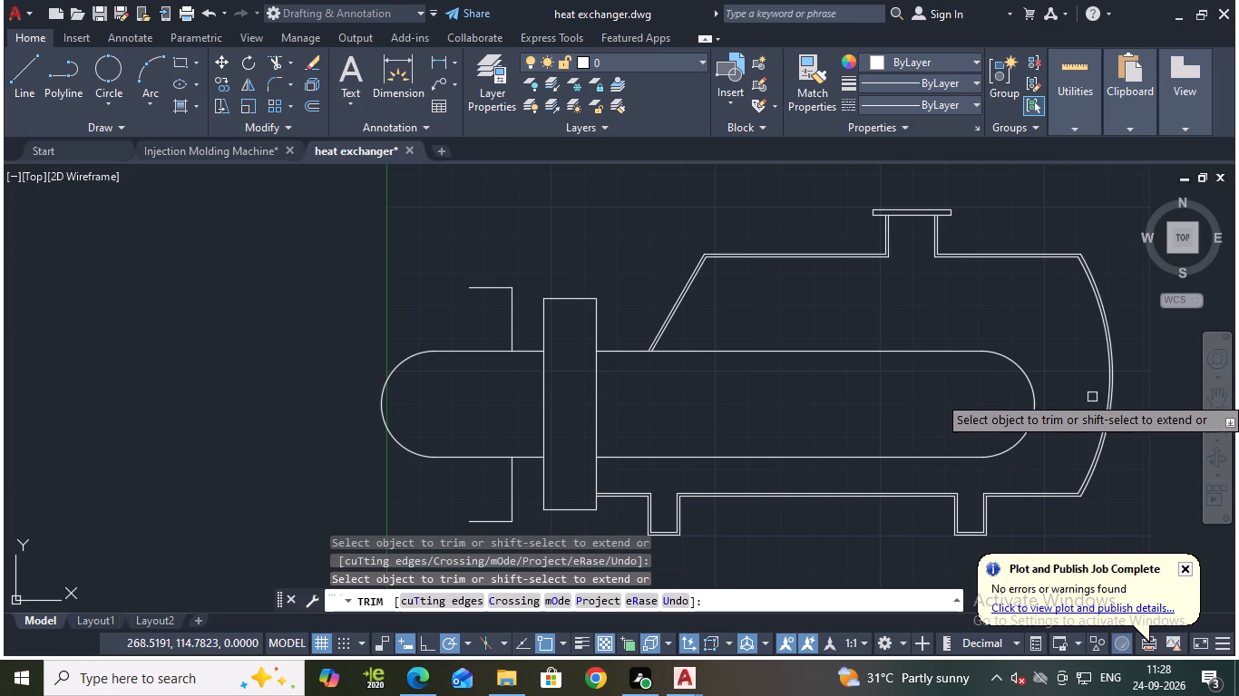
Draw a horizontal line about 36 units long from the tube bundle's rounded end out past the shell's domed wall.
left_click(25, 80)
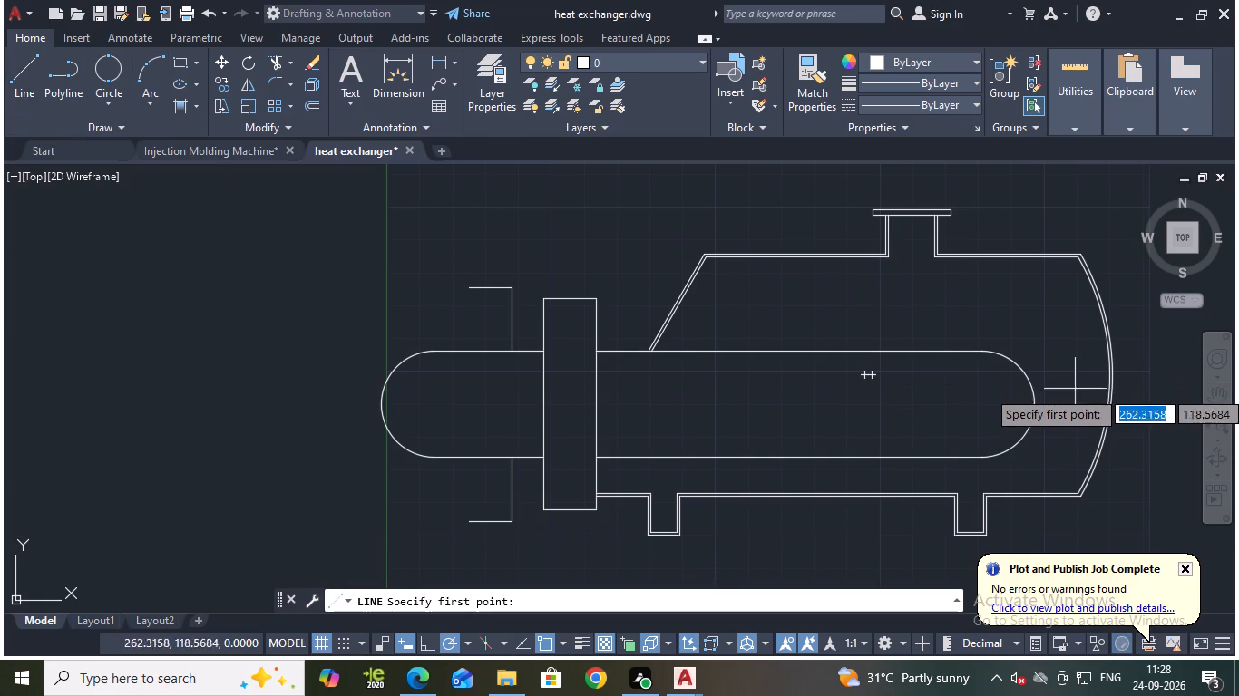
left_click(1032, 407)
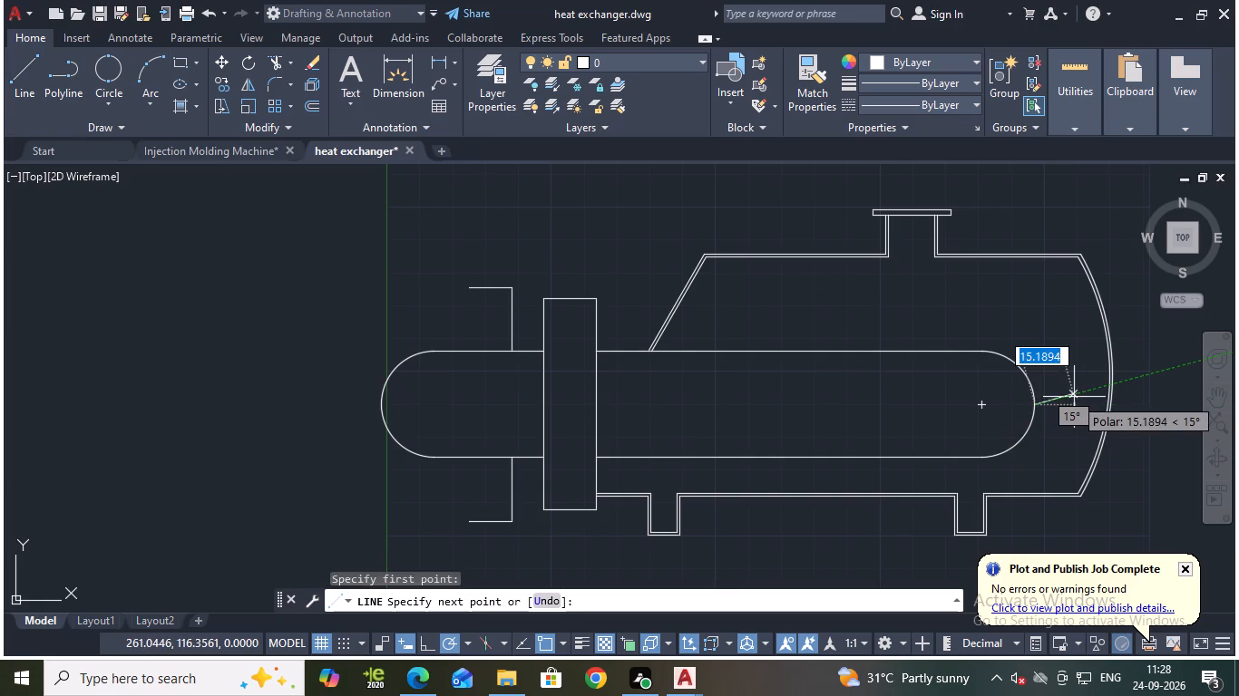
scroll(1069, 401, "up", 3)
scroll(1131, 411, "down", 2)
middle_click_drag(1109, 404, 1095, 404)
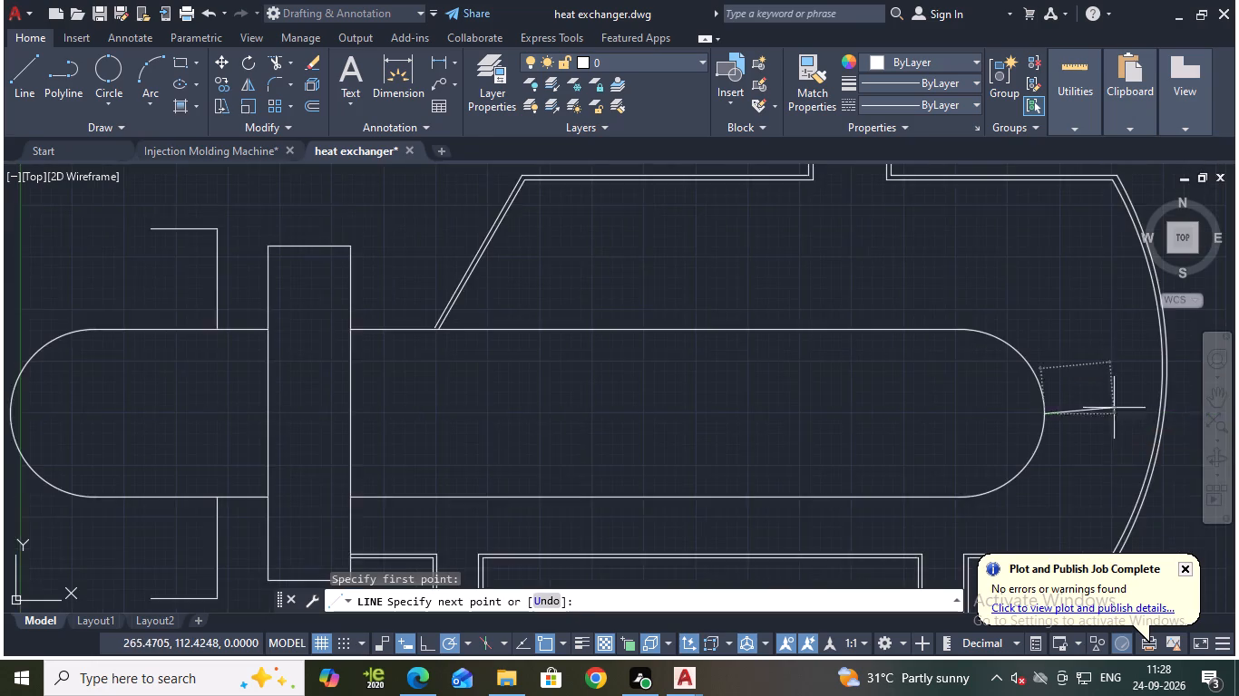
middle_click_drag(1095, 404, 761, 352)
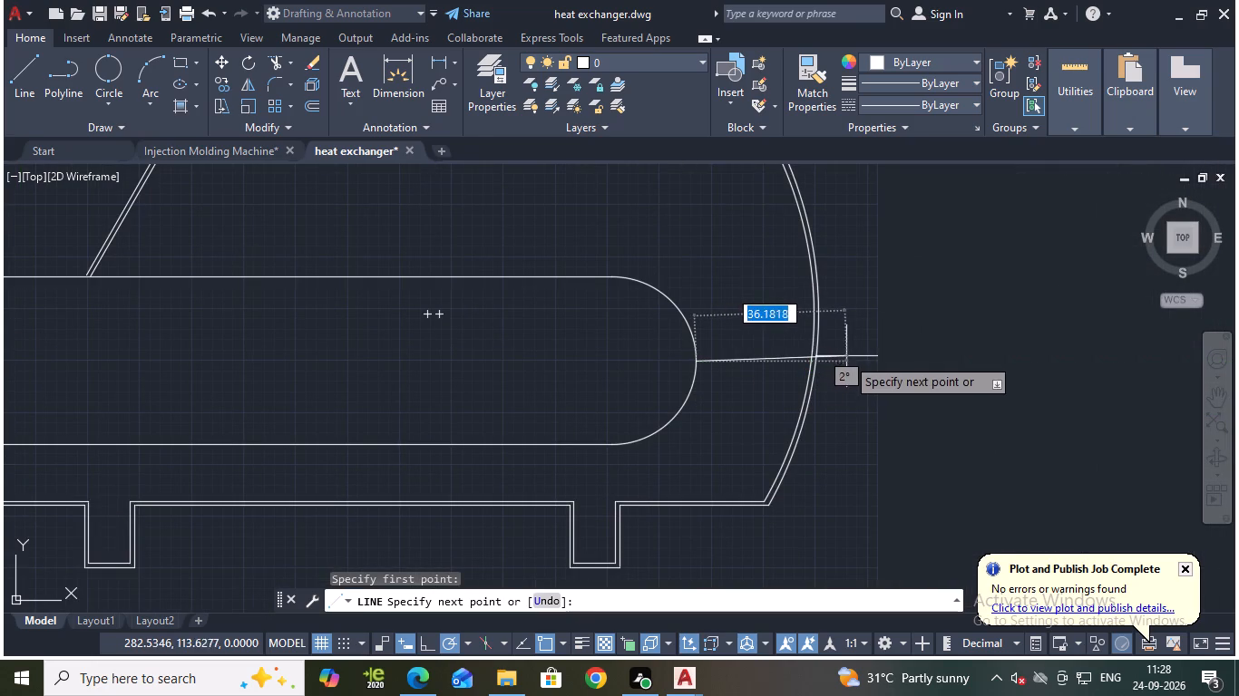
left_click(848, 359)
key("Escape")
Trim the horizontal line's parts outside the dome and between its two walls, ending the line at the inner wall.
key("t")
key("r")
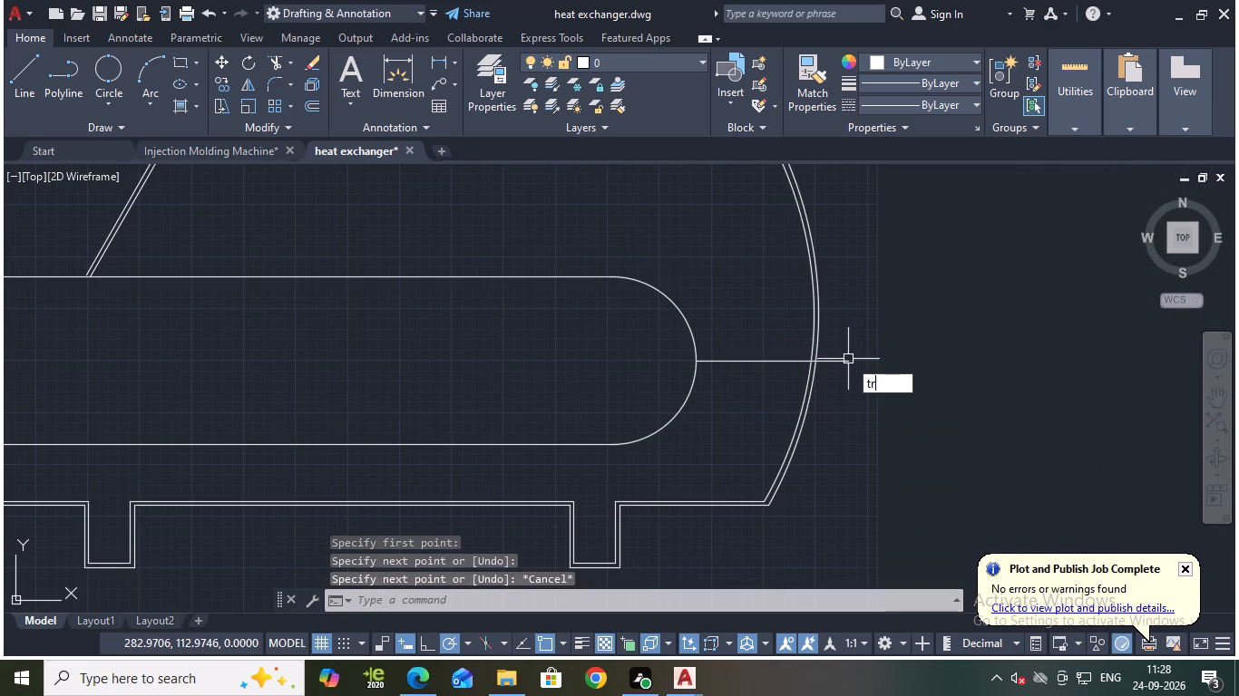
key("Return")
left_click(848, 357)
scroll(816, 353, "up", 4)
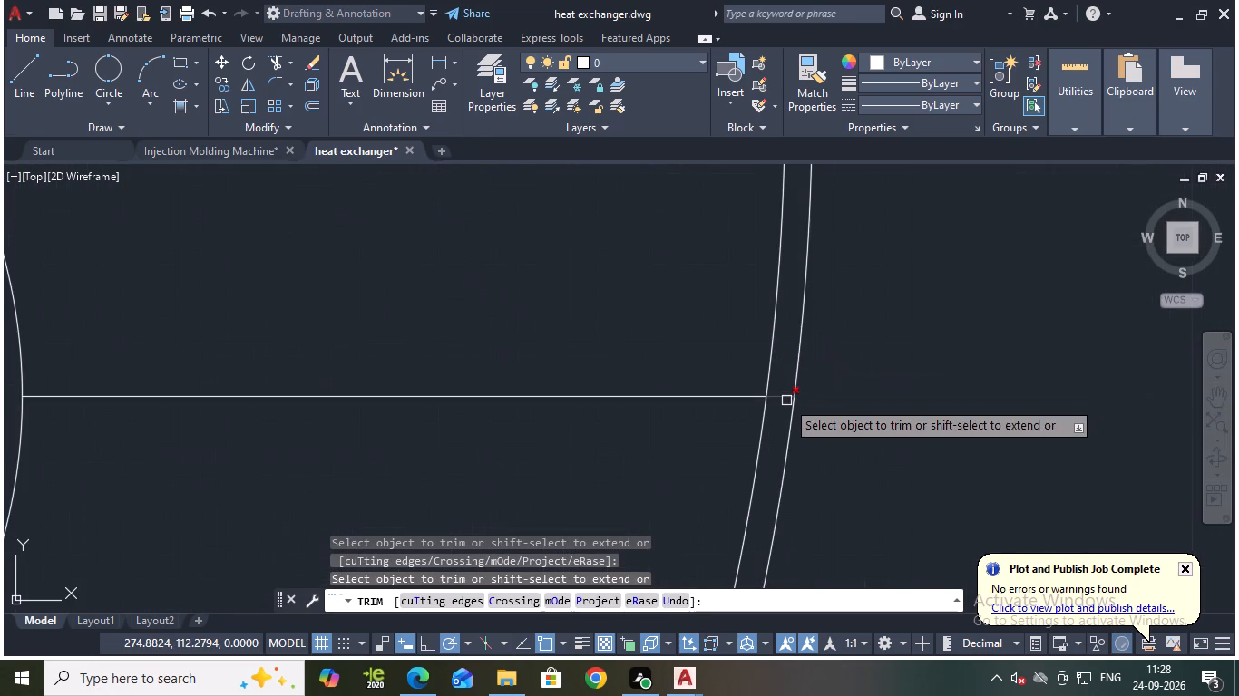
left_click(785, 401)
scroll(865, 395, "down", 5)
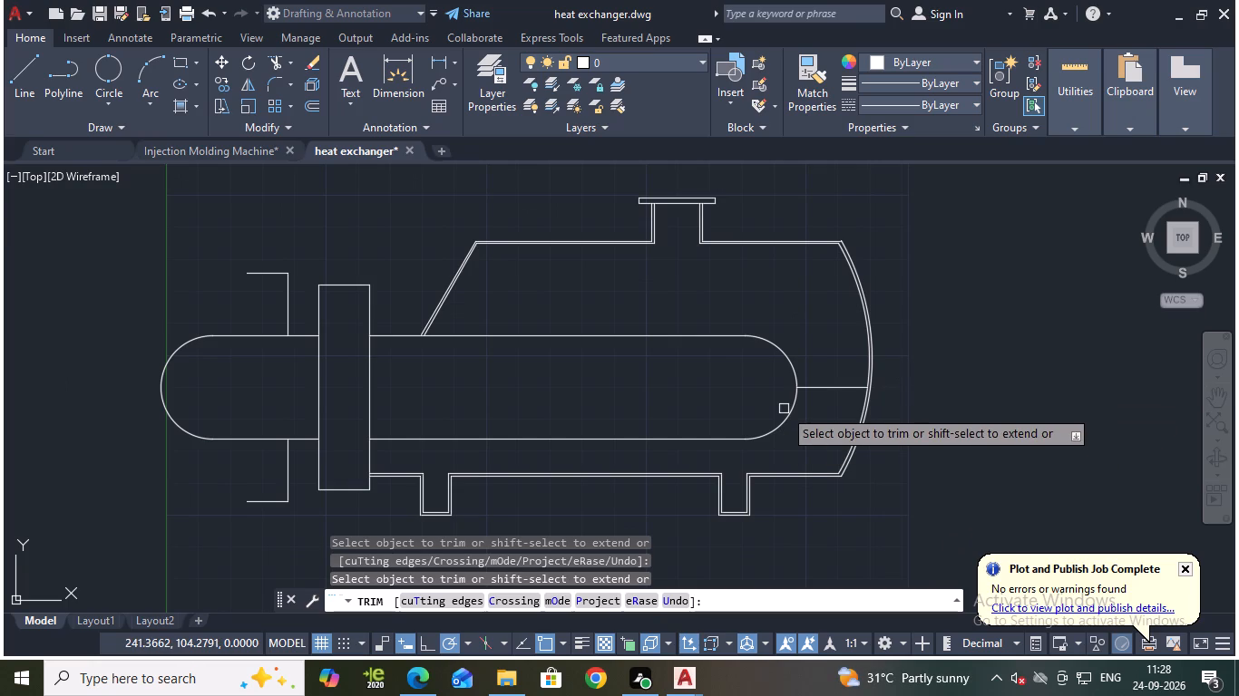
key("Escape")
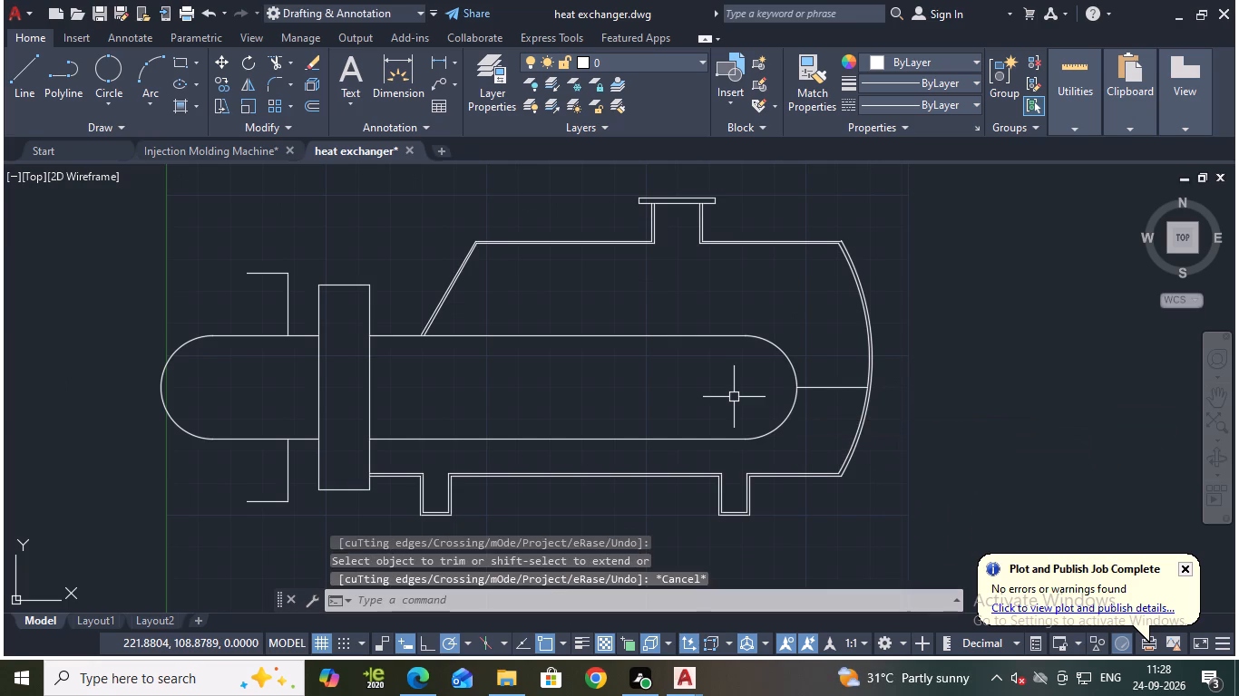
Save the heat exchanger drawing.
middle_click_drag(721, 397, 868, 395)
key("ctrl+s")
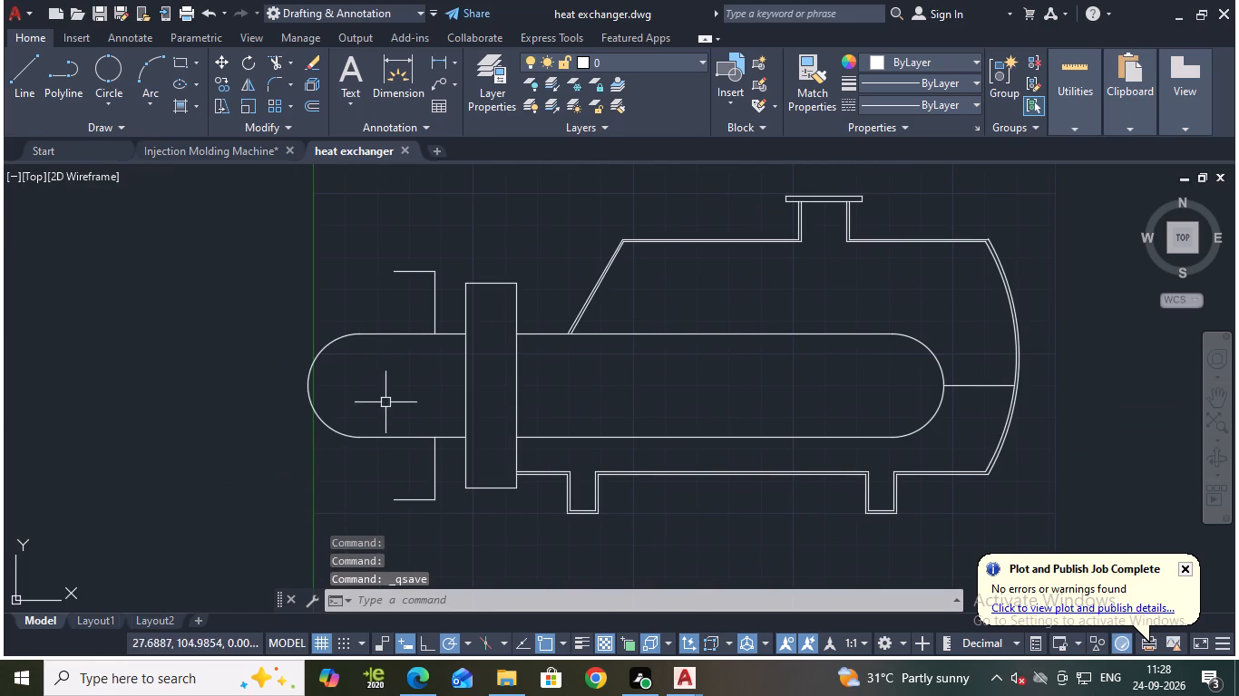
Close the upper and lower channel nozzles with a vertical line between their open ends, trimming its part across the rounded channel.
middle_click_drag(395, 394, 411, 396)
left_click(16, 83)
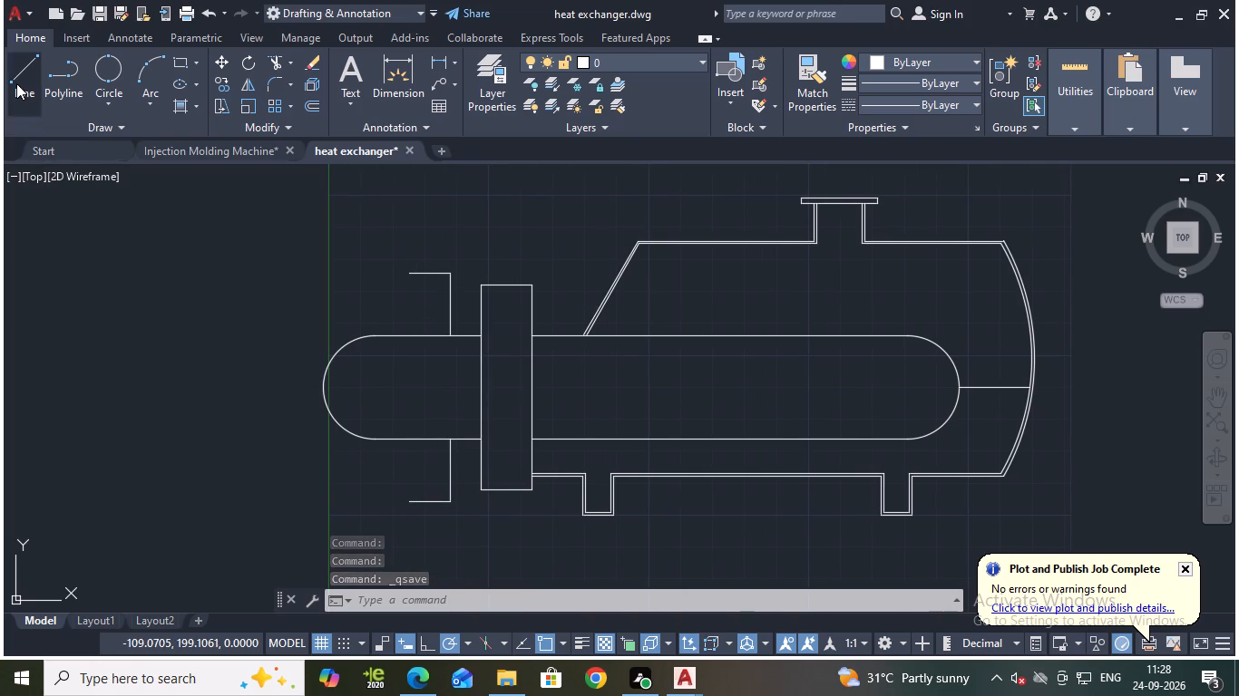
left_click(411, 499)
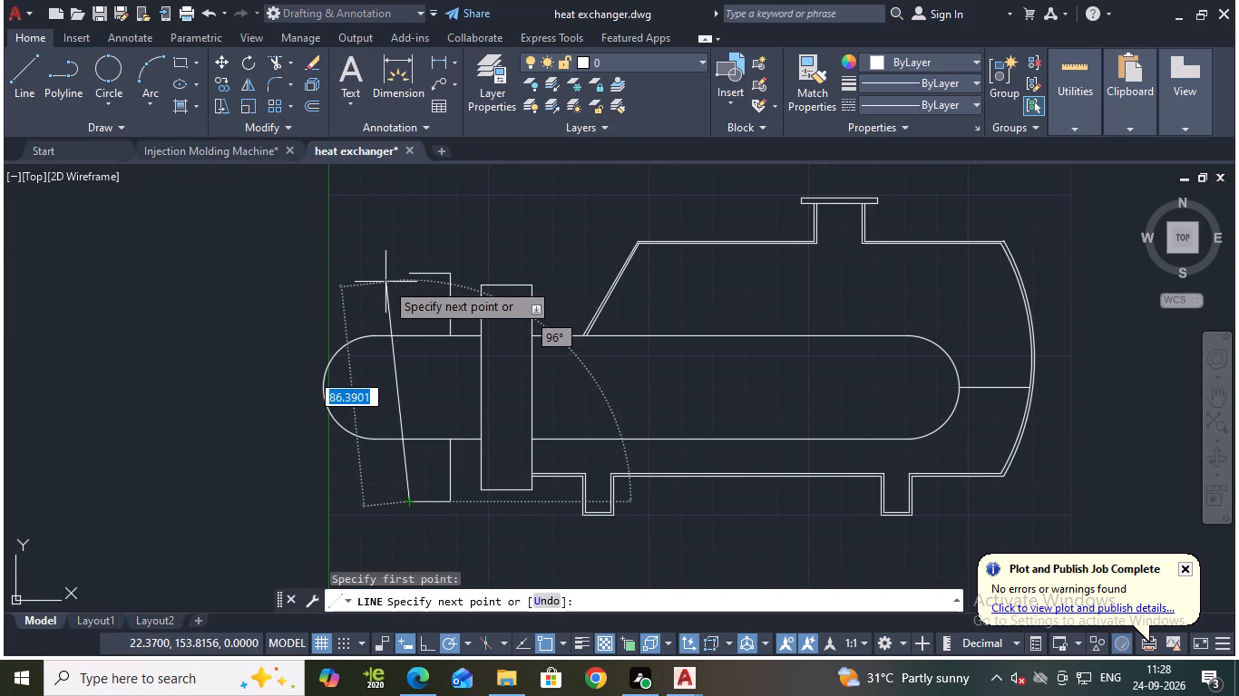
left_click(408, 275)
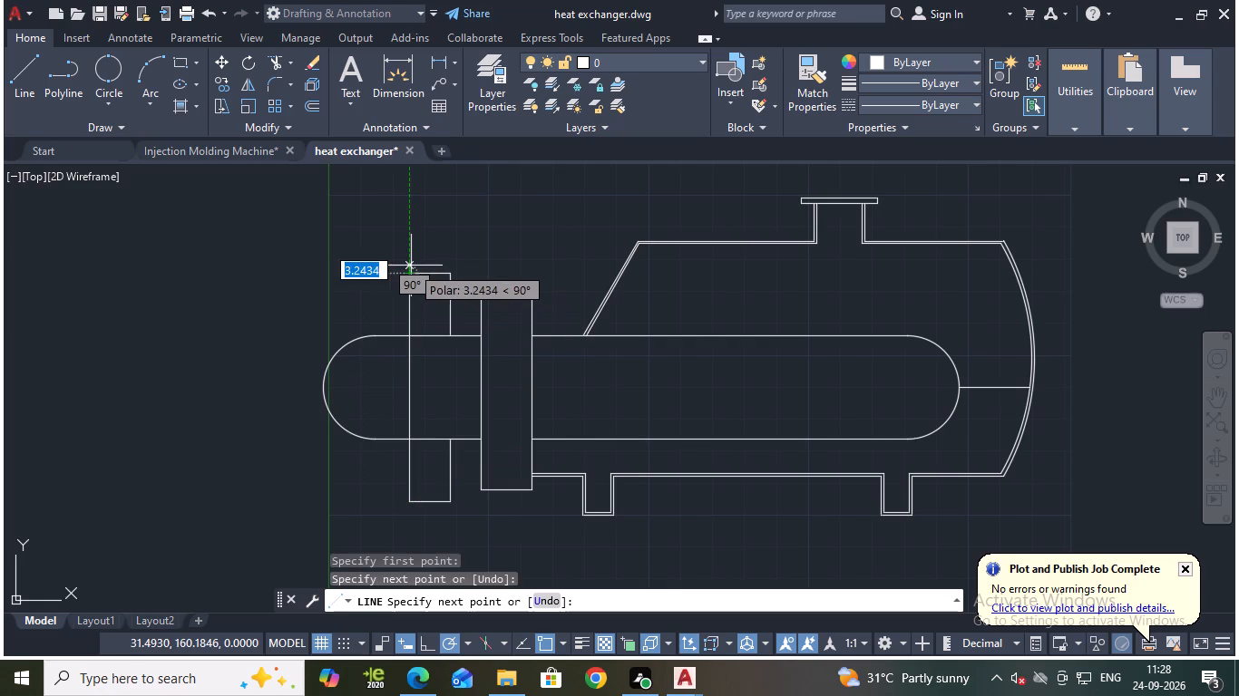
key("Escape")
type("tr")
key("Return")
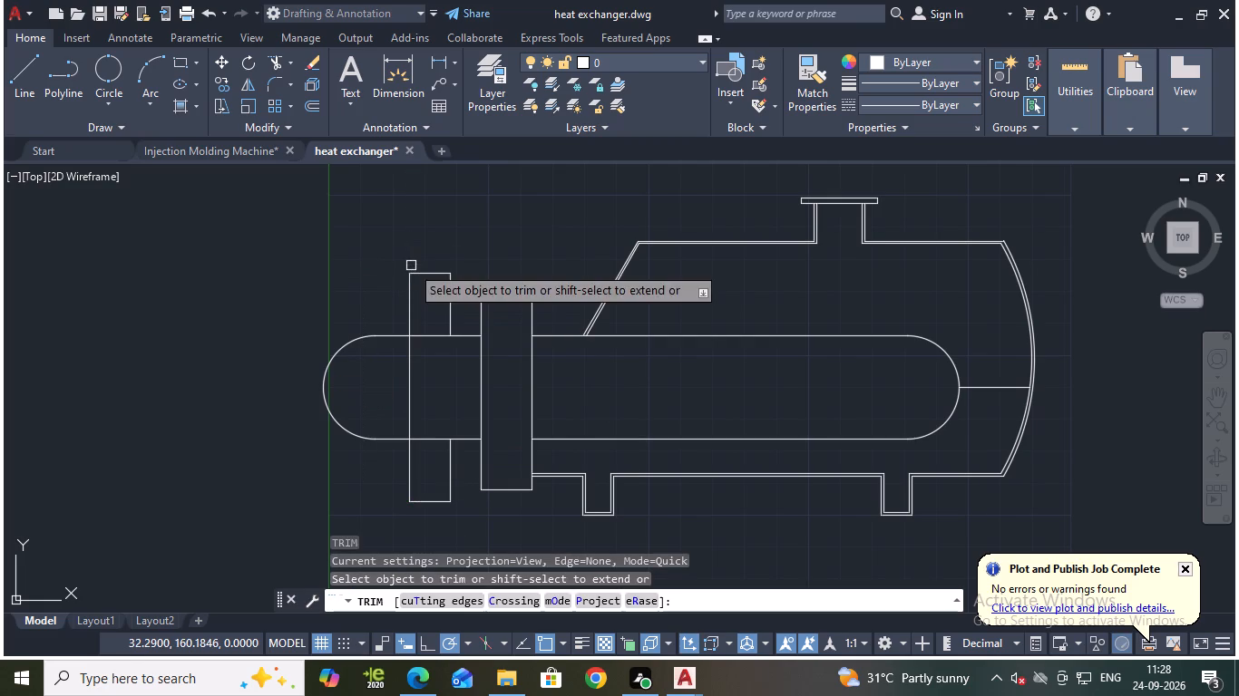
left_click(405, 374)
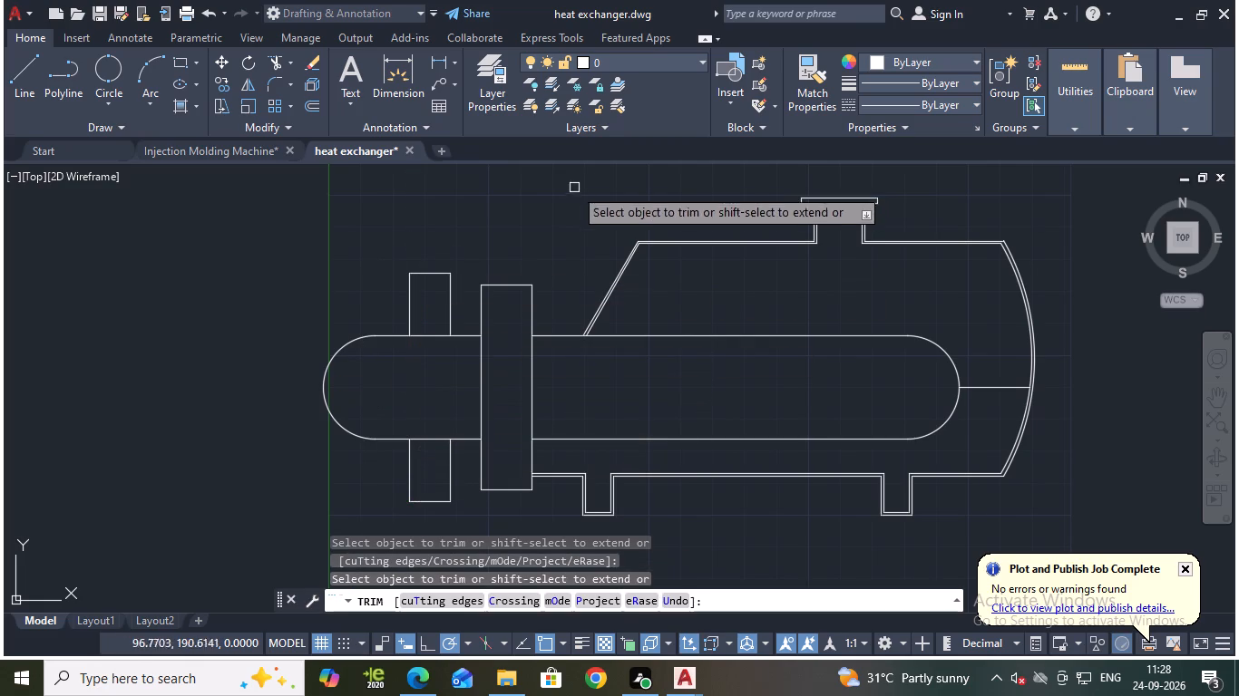
key("Escape")
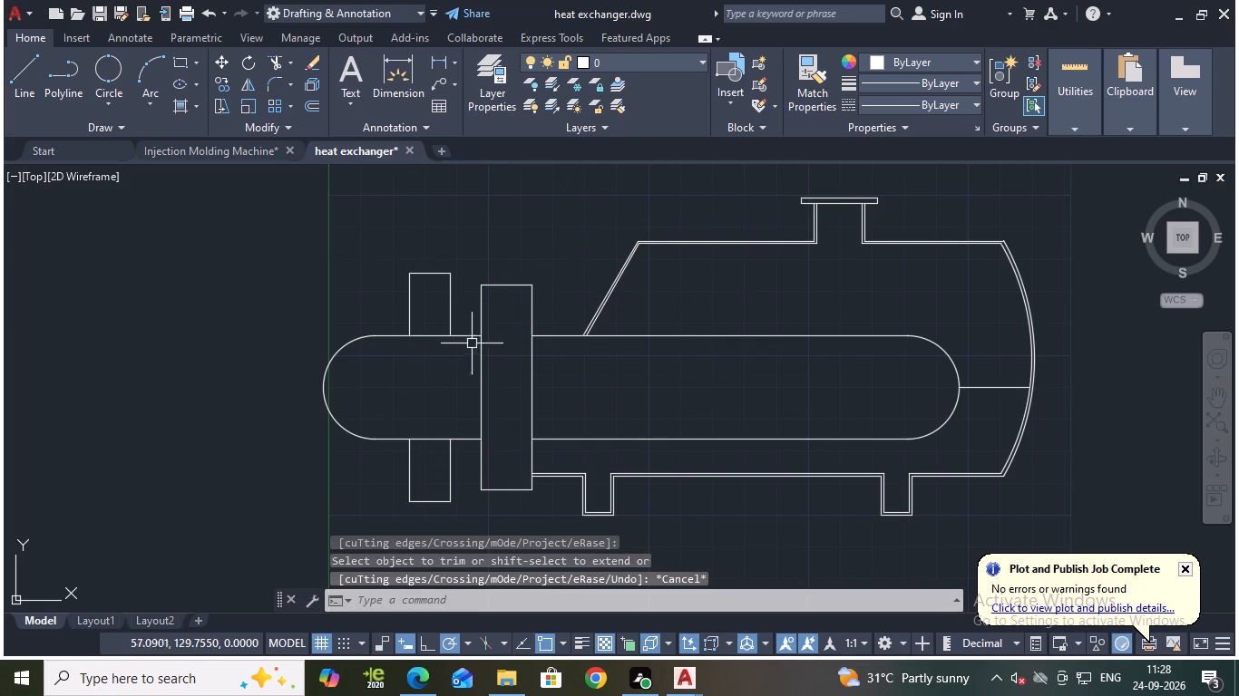
Draw a flange edge from the upper channel nozzle's top corner, 5 units horizontally toward the end flange and 2.5 units up.
left_click(14, 65)
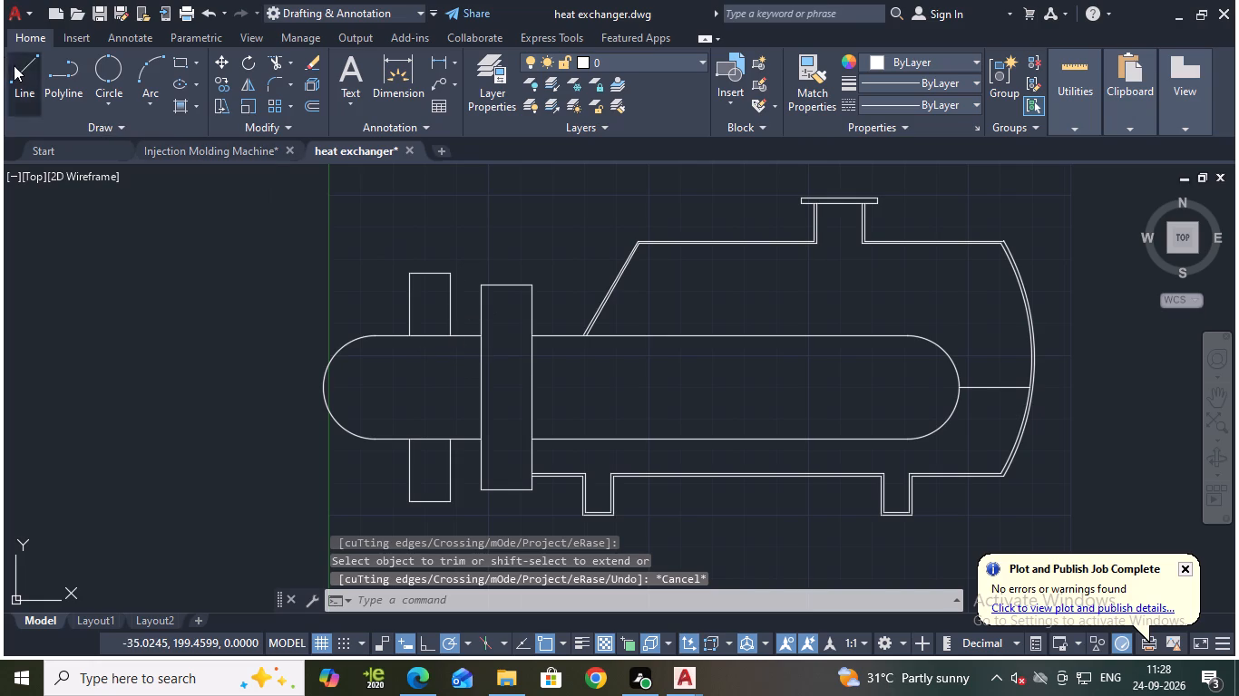
left_click(450, 276)
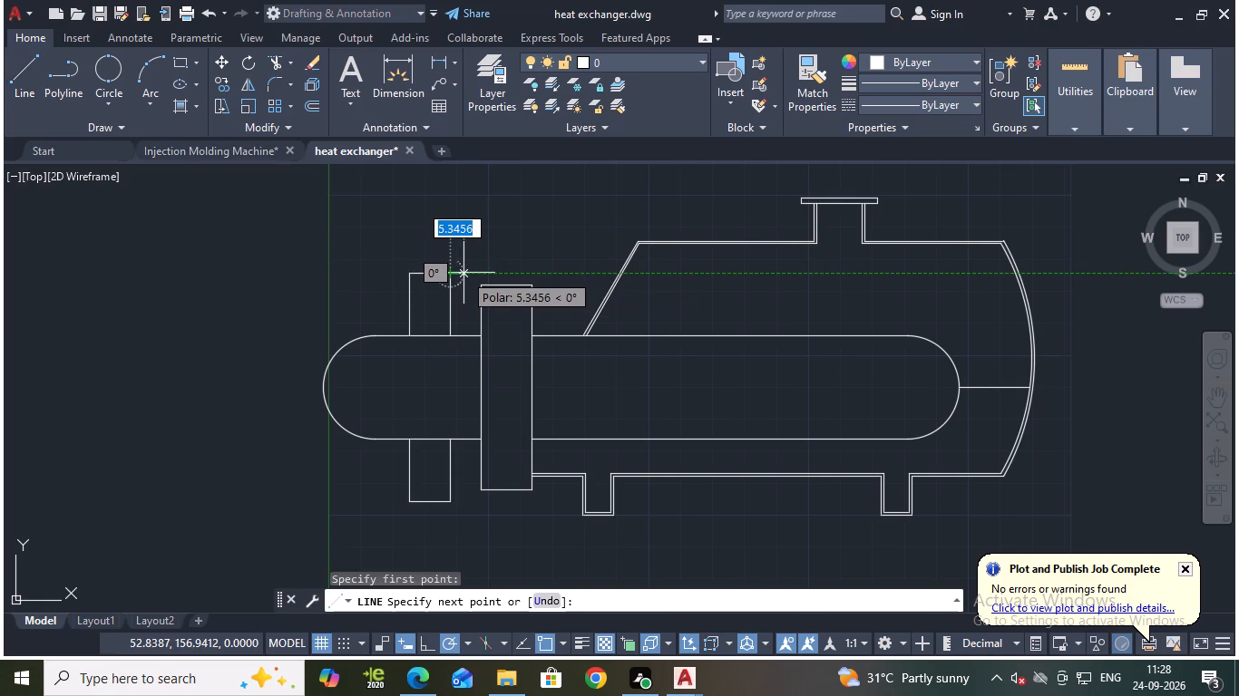
key("5")
key("Return")
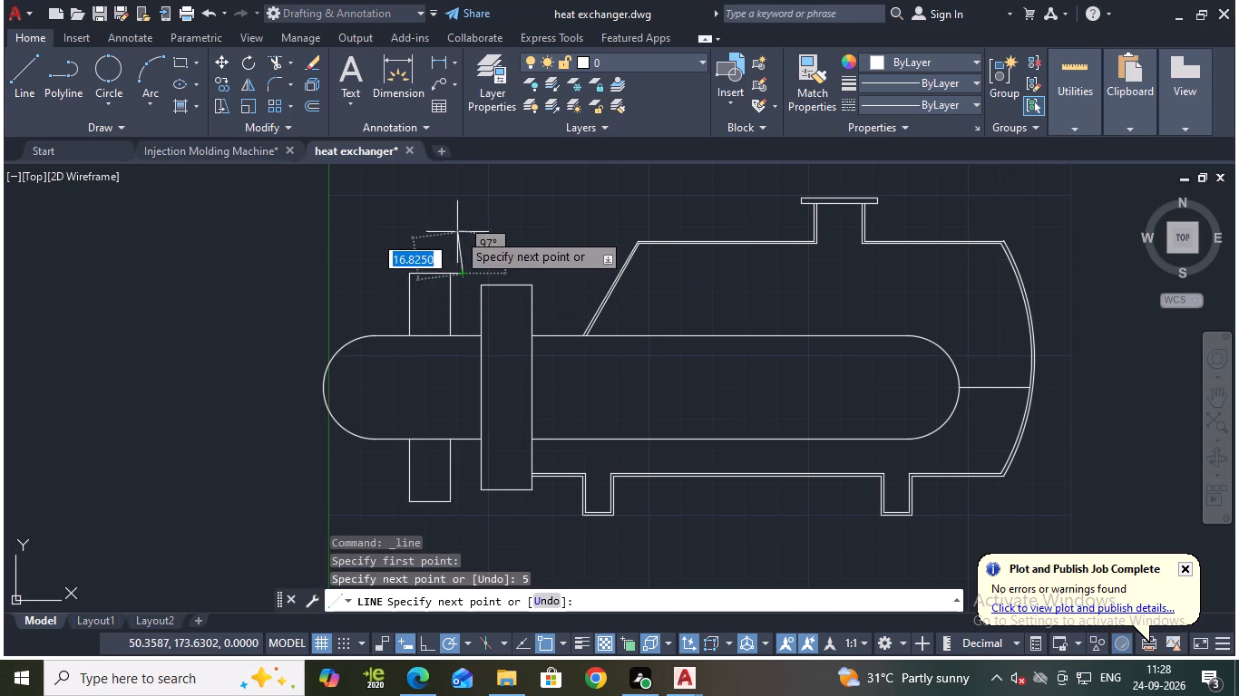
type("10")
key("Return")
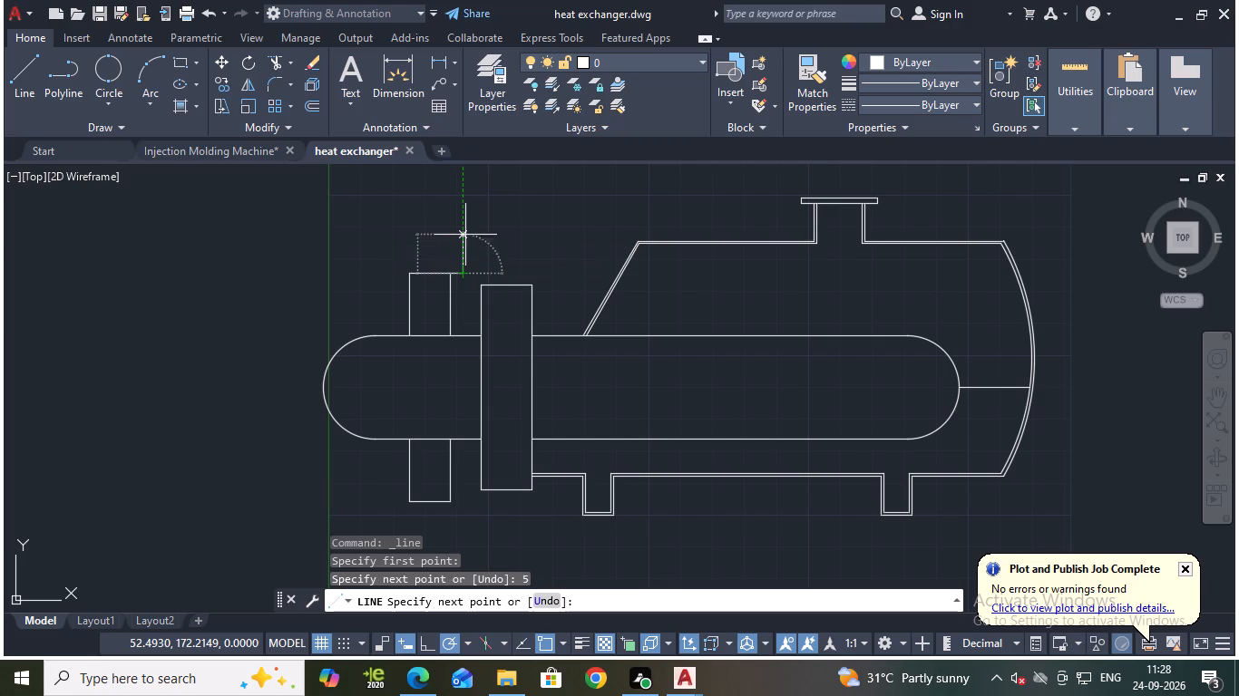
key("ctrl+z")
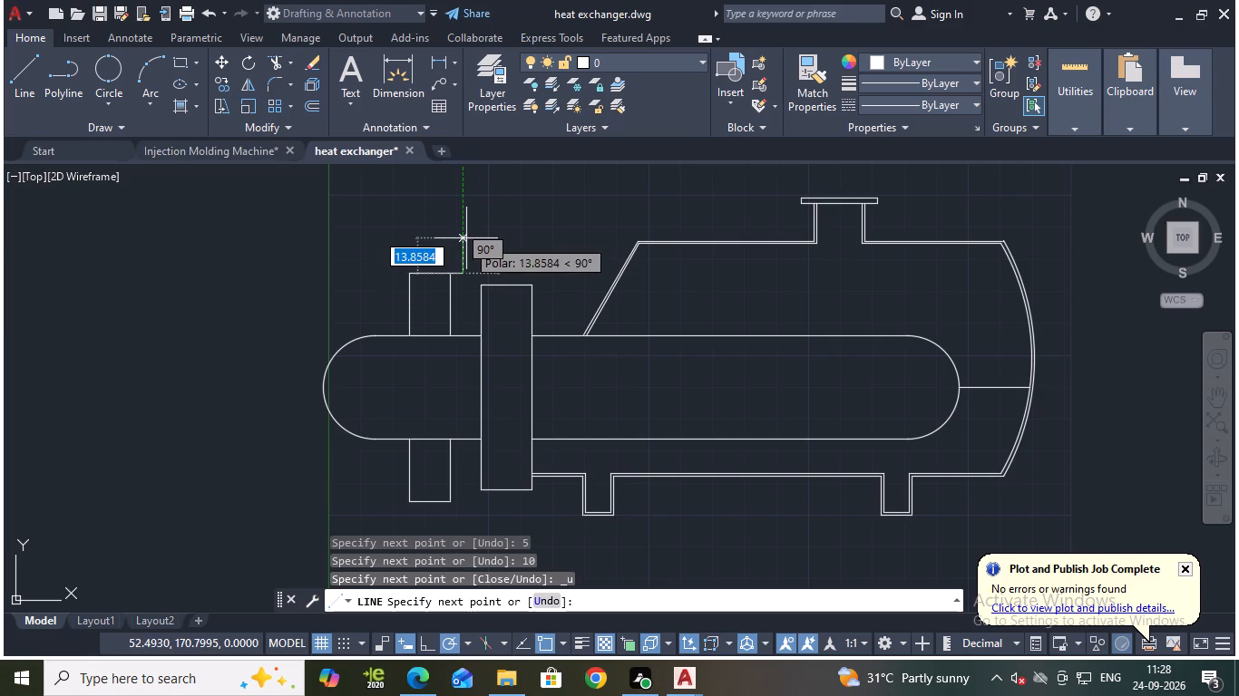
type("2.5")
key("Return")
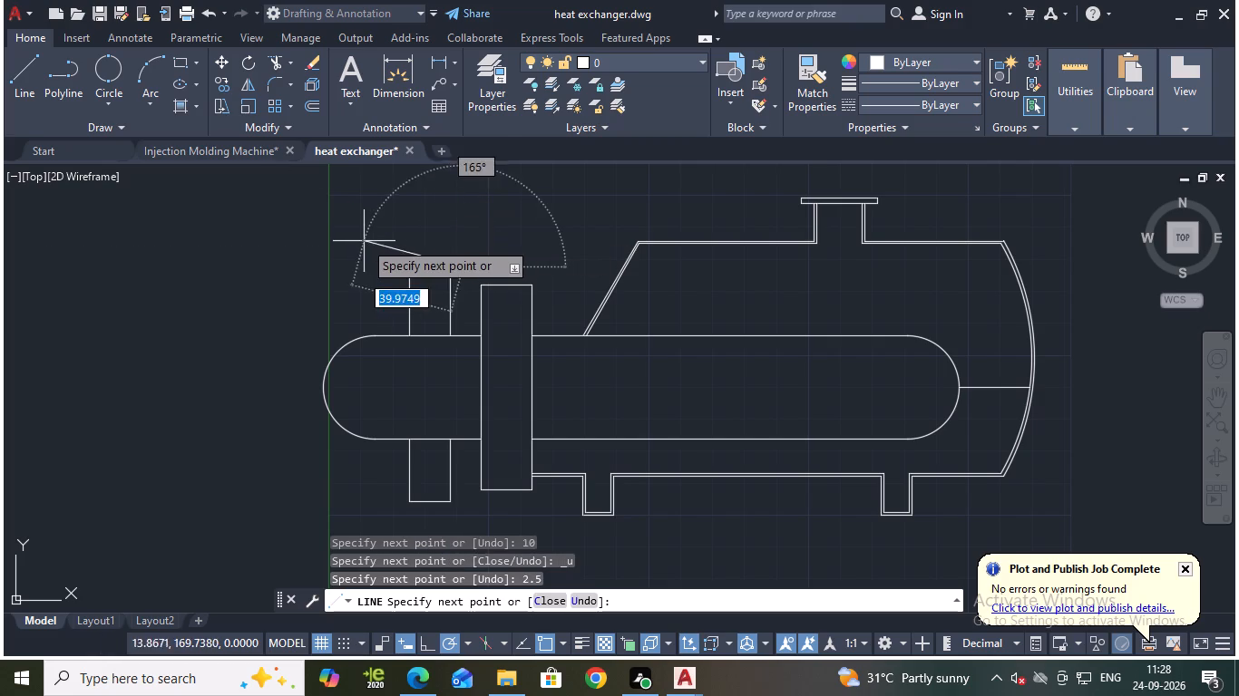
key("Escape")
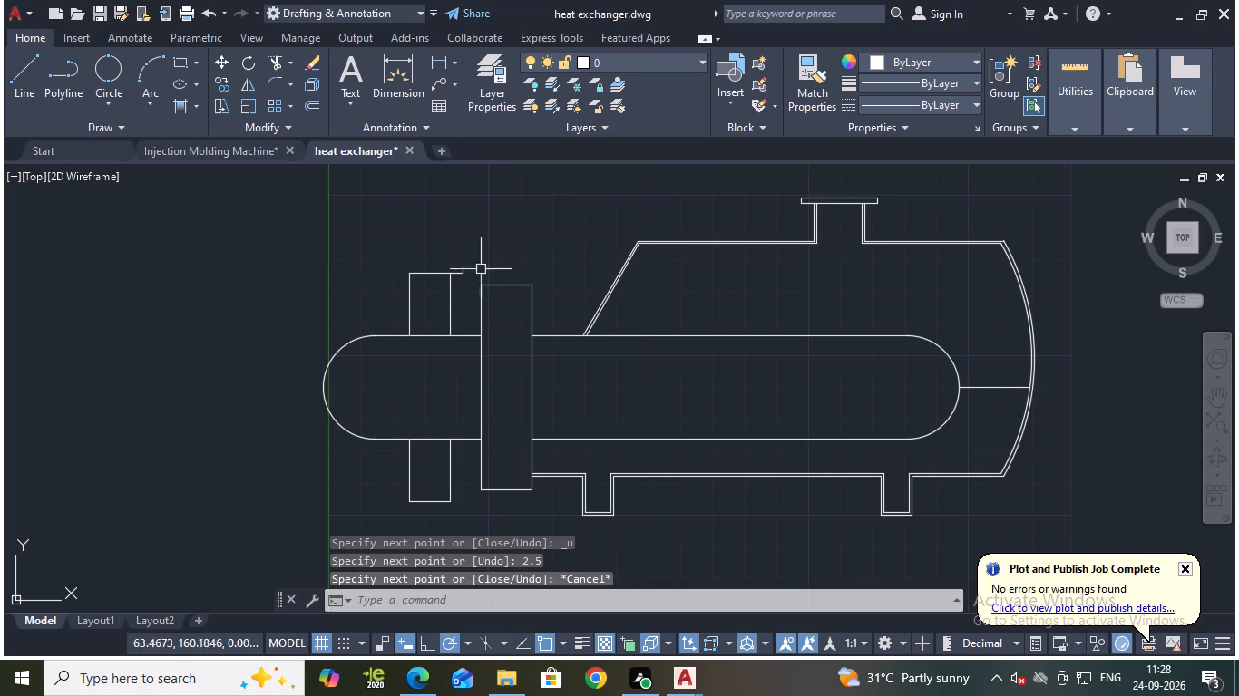
Mirror the two flange edge lines about the upper channel nozzle's vertical centreline, keeping the source lines.
left_click(464, 275)
scroll(463, 275, "up", 2)
left_click(442, 270)
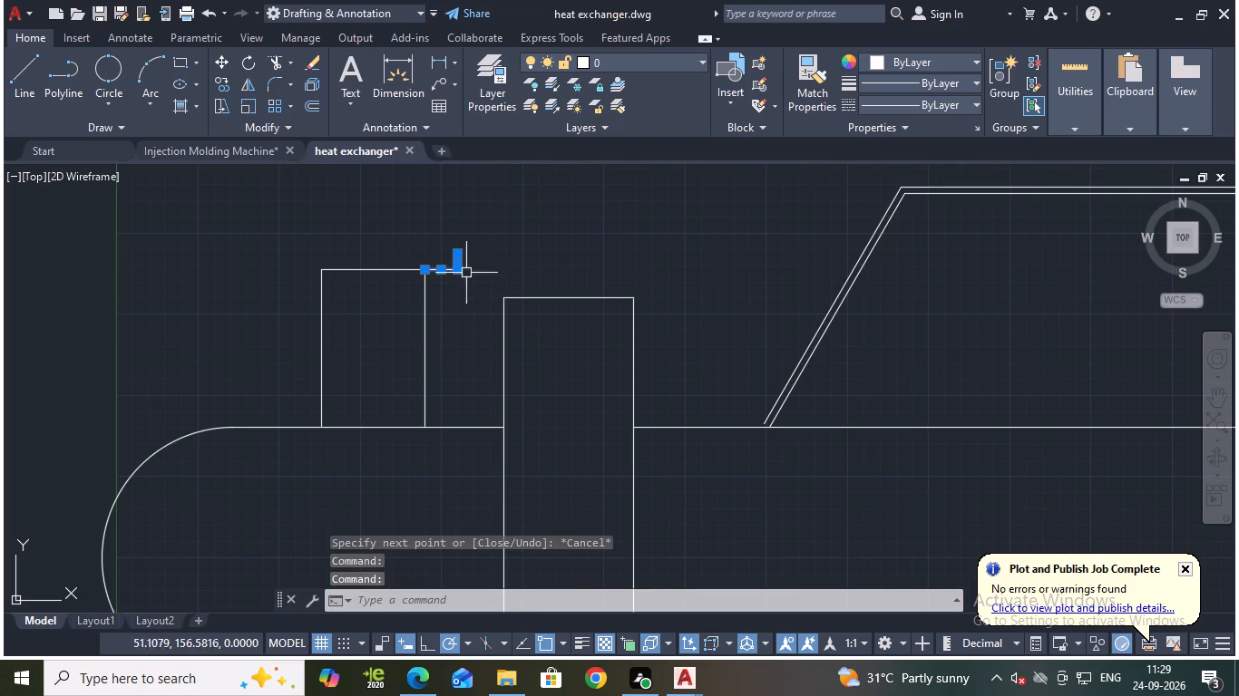
type("mi")
key("Return")
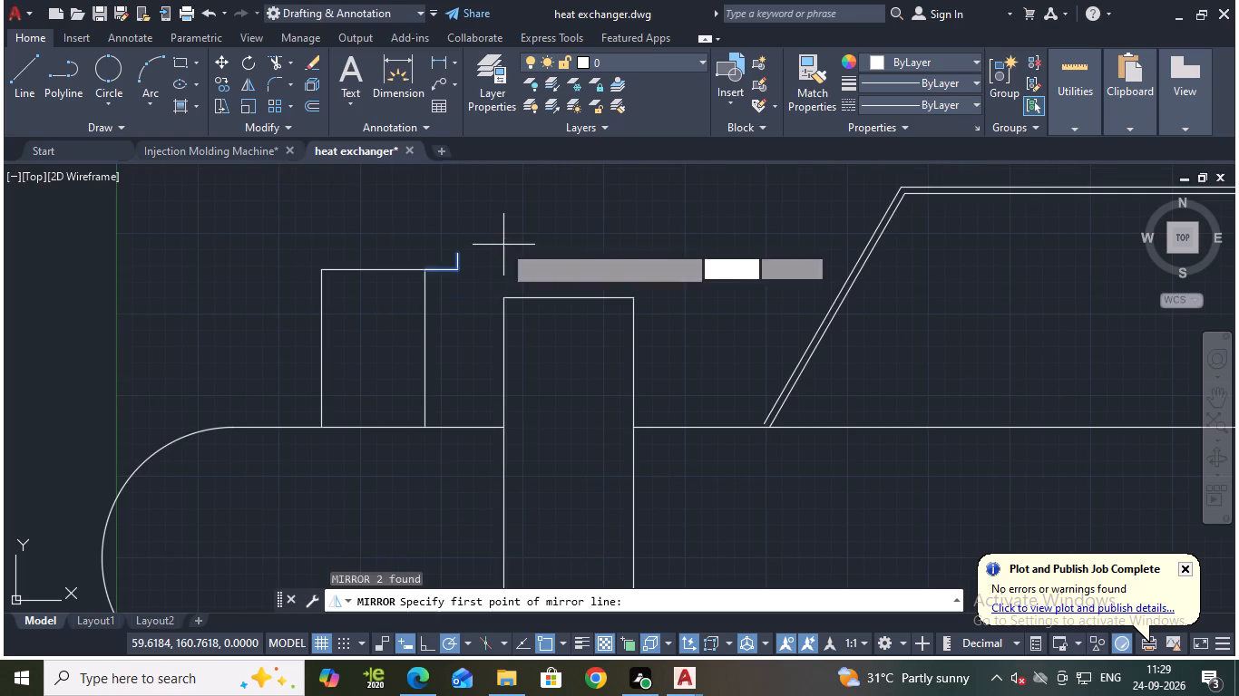
left_click(372, 271)
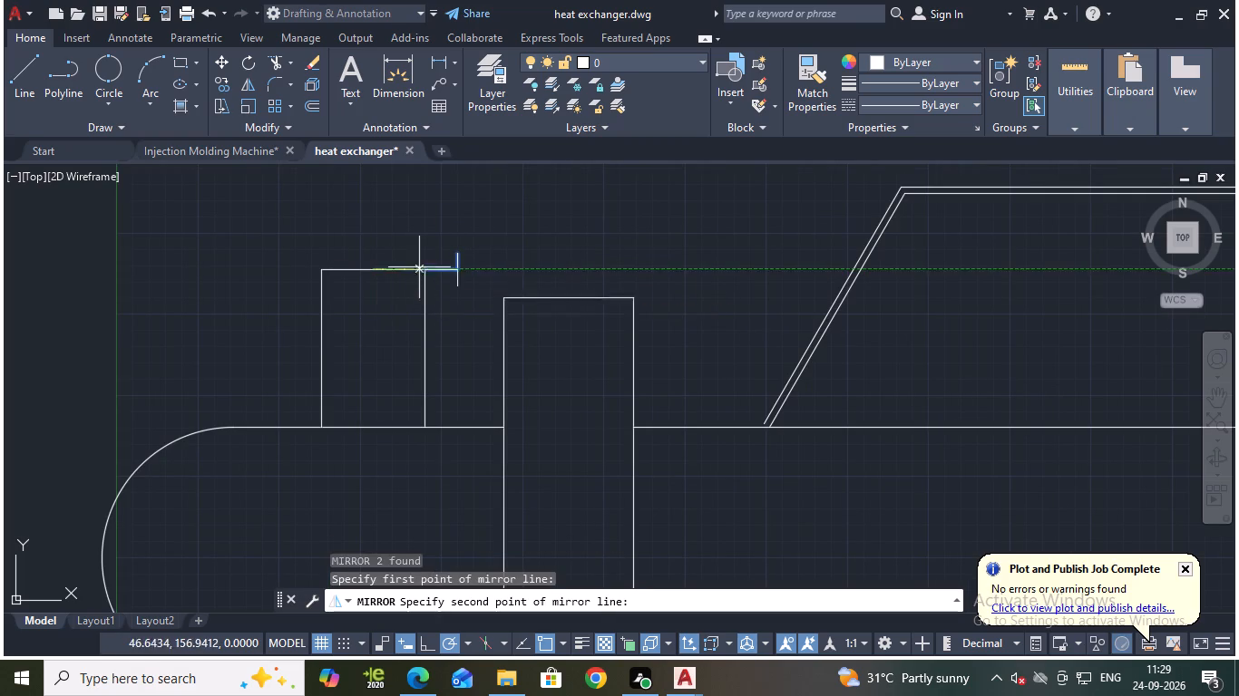
left_click(371, 425)
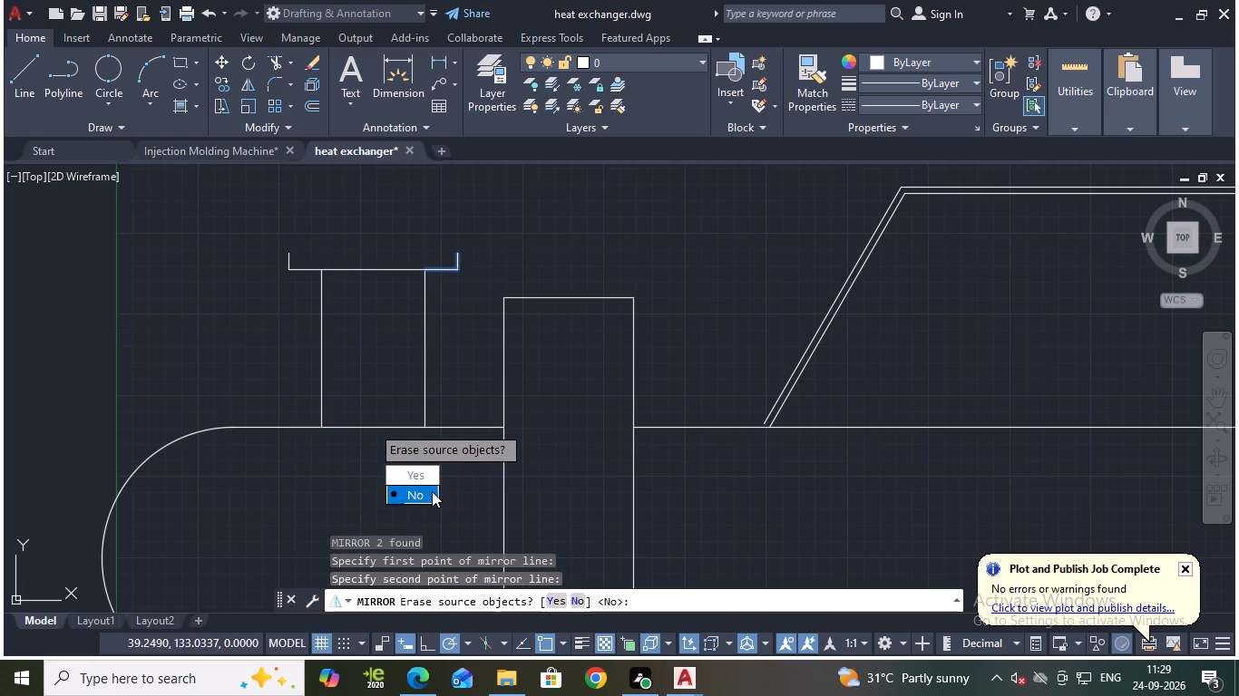
left_click_drag(432, 491, 371, 425)
Close the upper channel nozzle's flange with a horizontal line across the tops of its short edges and save the drawing.
left_click(35, 75)
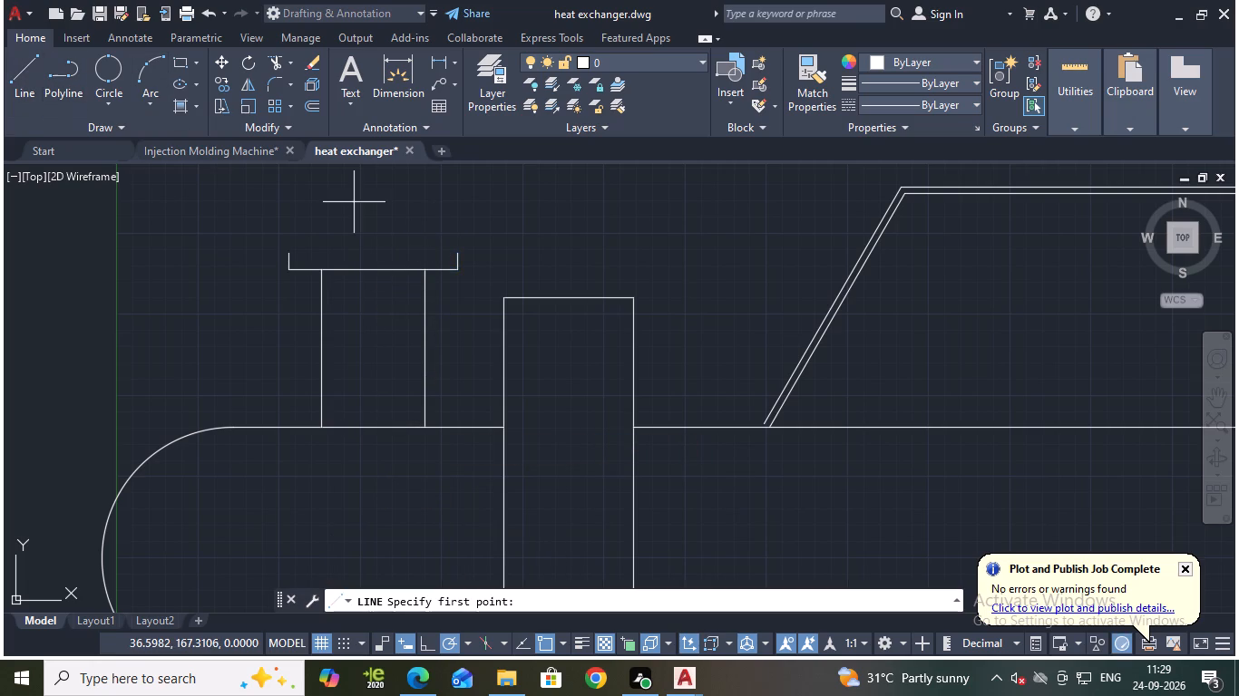
left_click(288, 252)
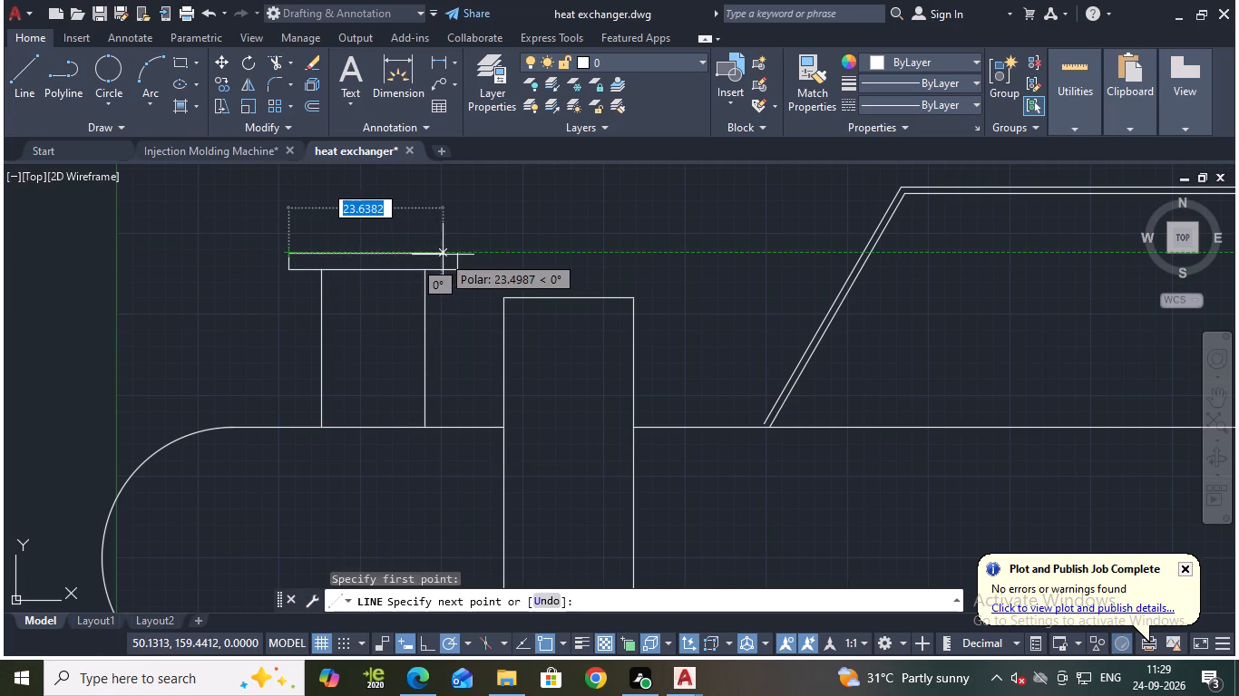
left_click(456, 255)
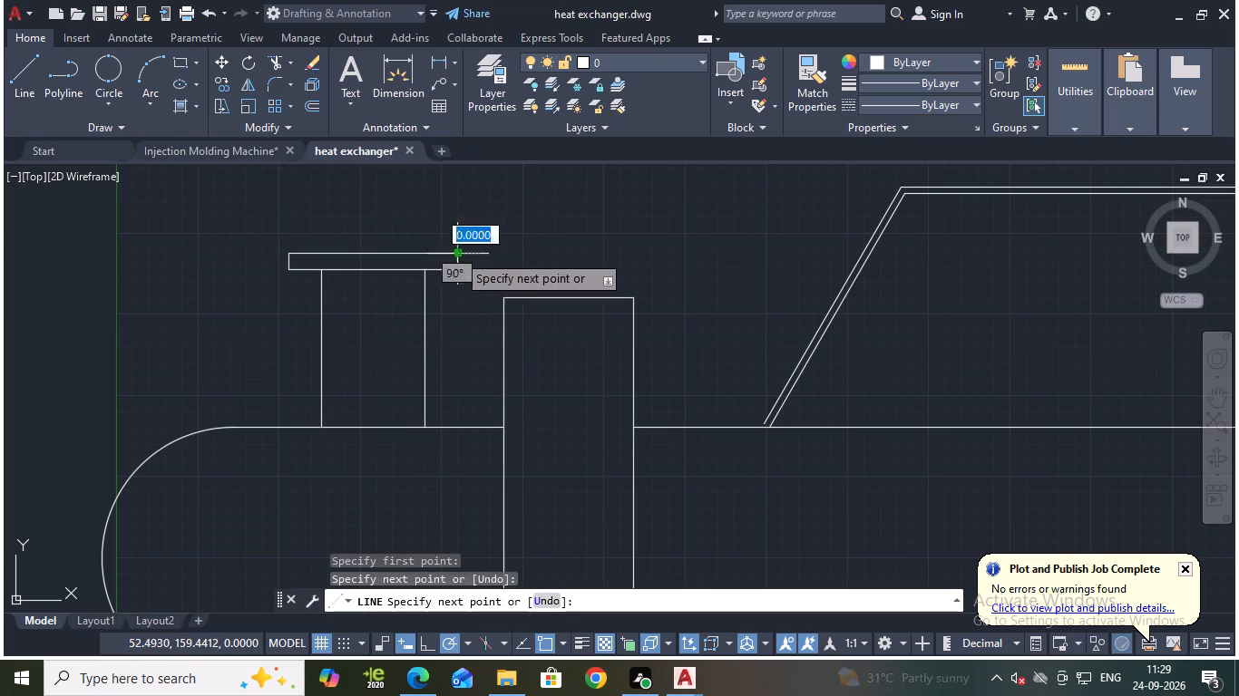
key("Escape")
key("ctrl+s")
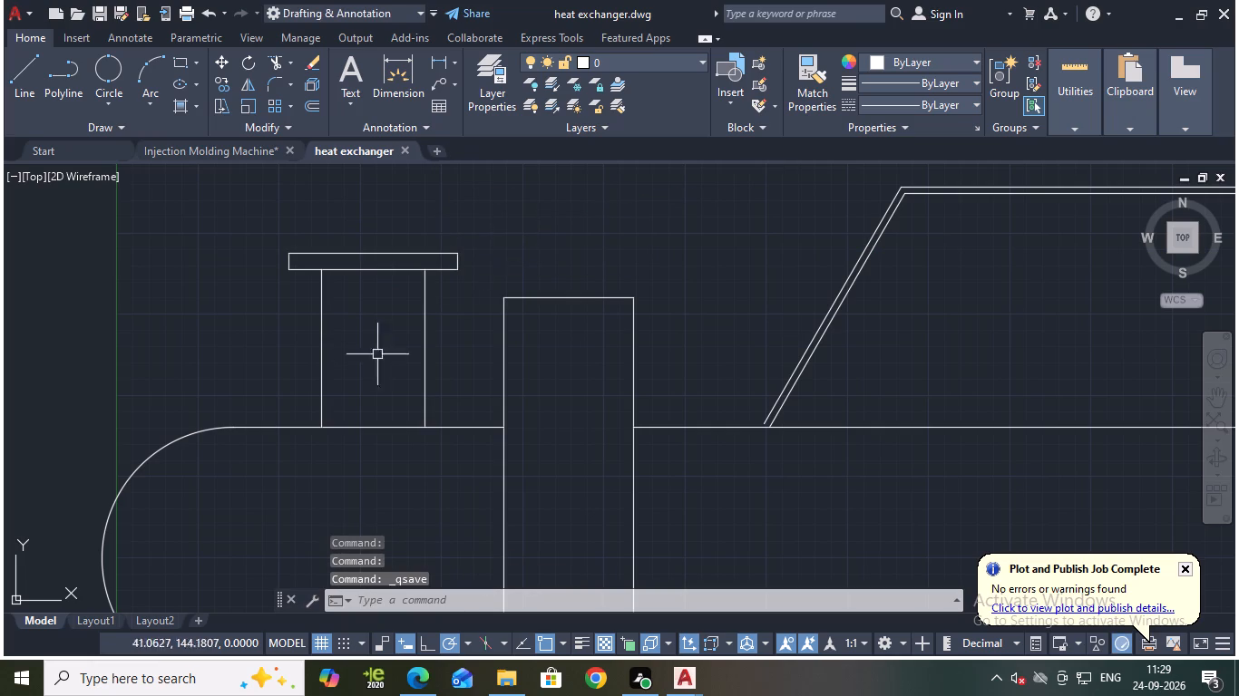
Offset the rounded channel outline inward by 1 unit to form its double wall.
scroll(356, 334, "down", 2)
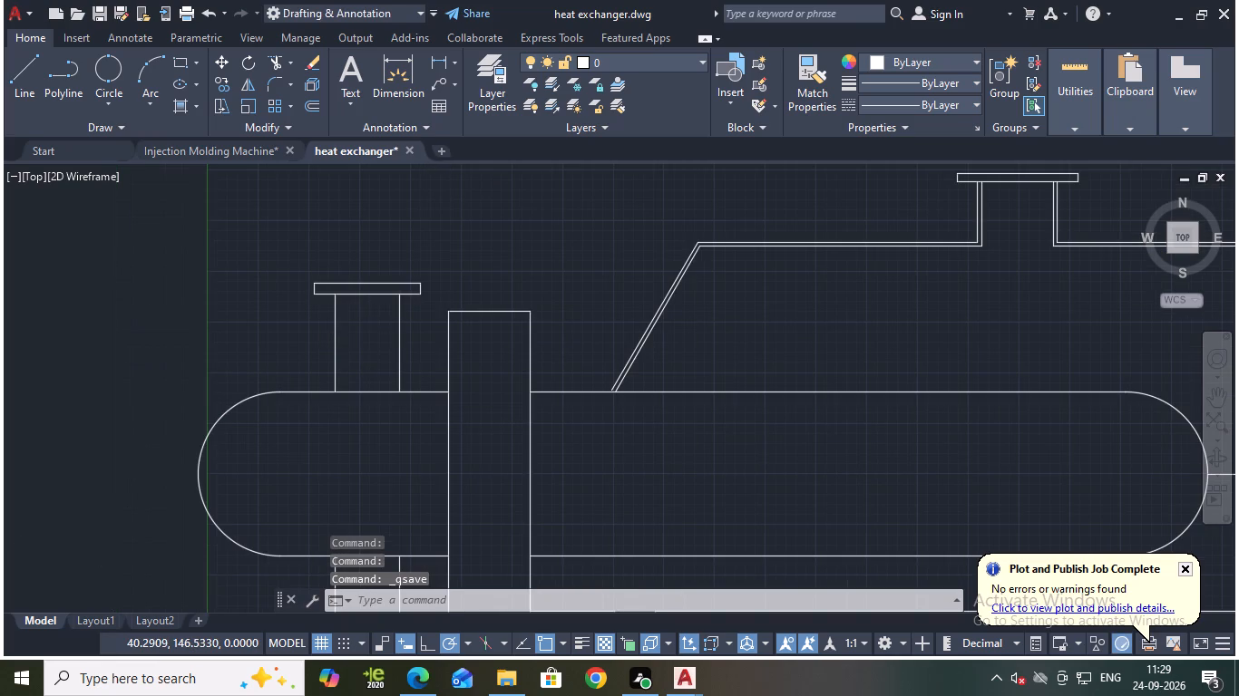
middle_click_drag(370, 336, 368, 304)
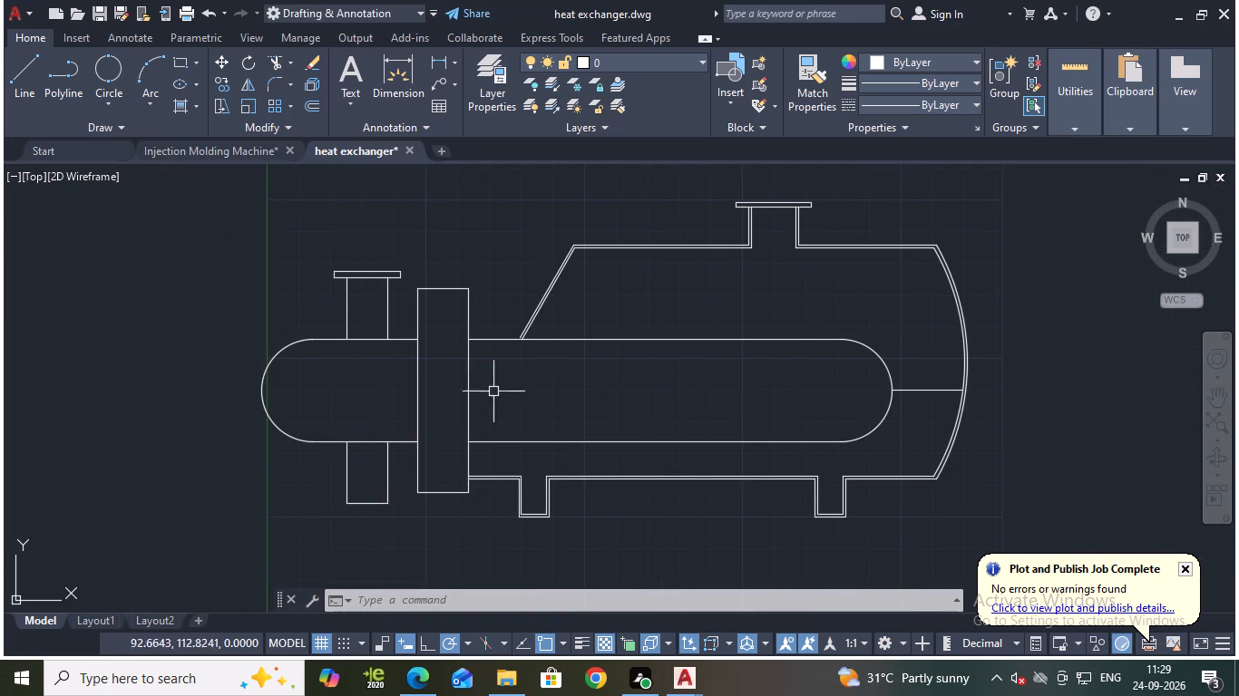
left_click(313, 343)
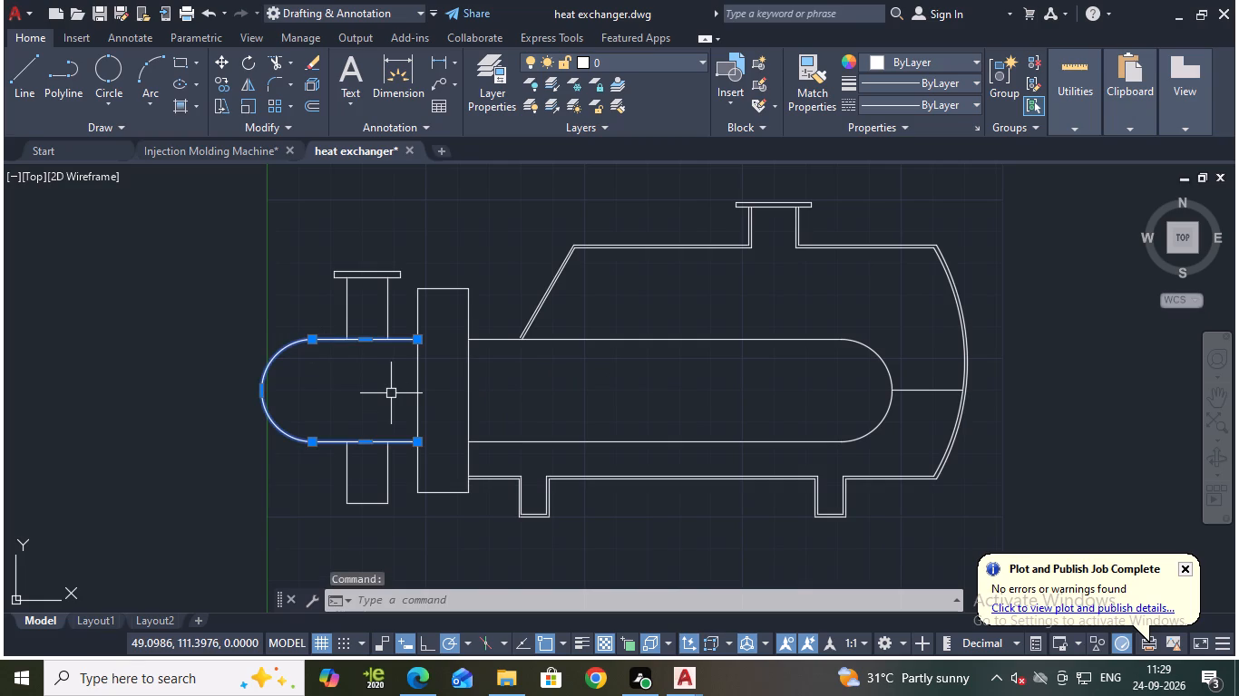
key("o")
key("Return")
key("Return")
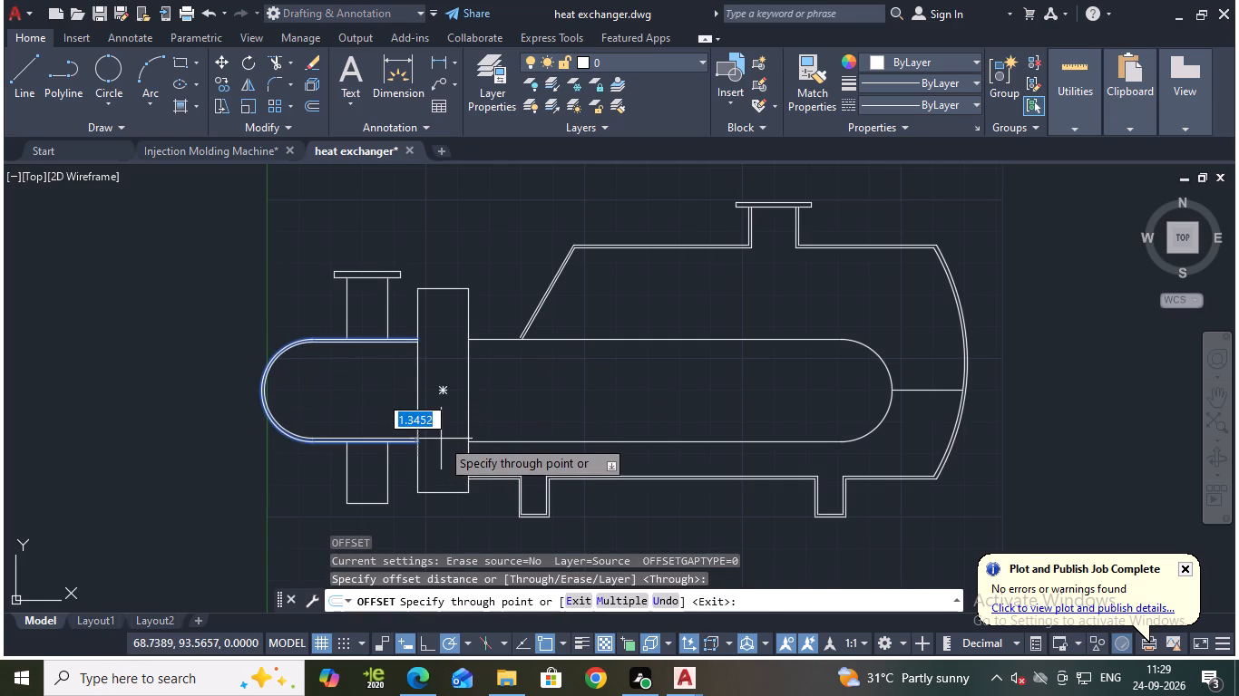
key("1")
key("Return")
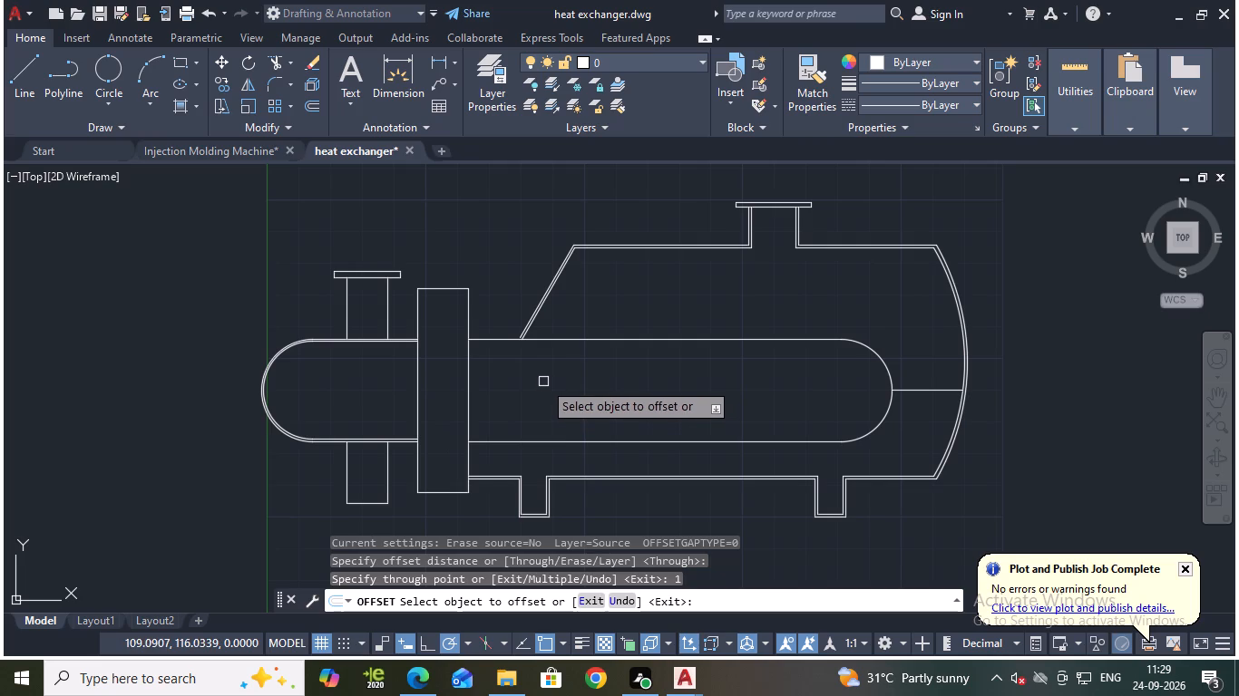
middle_click_drag(545, 382, 565, 396)
type("tre")
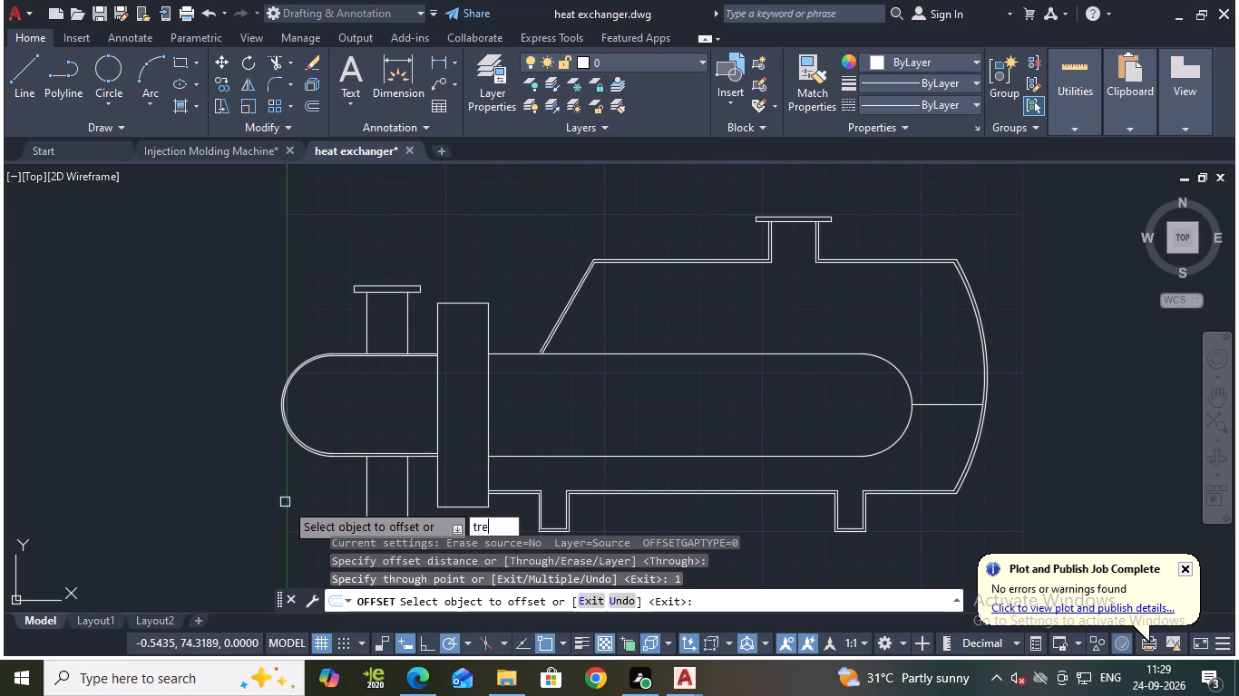
key("Return")
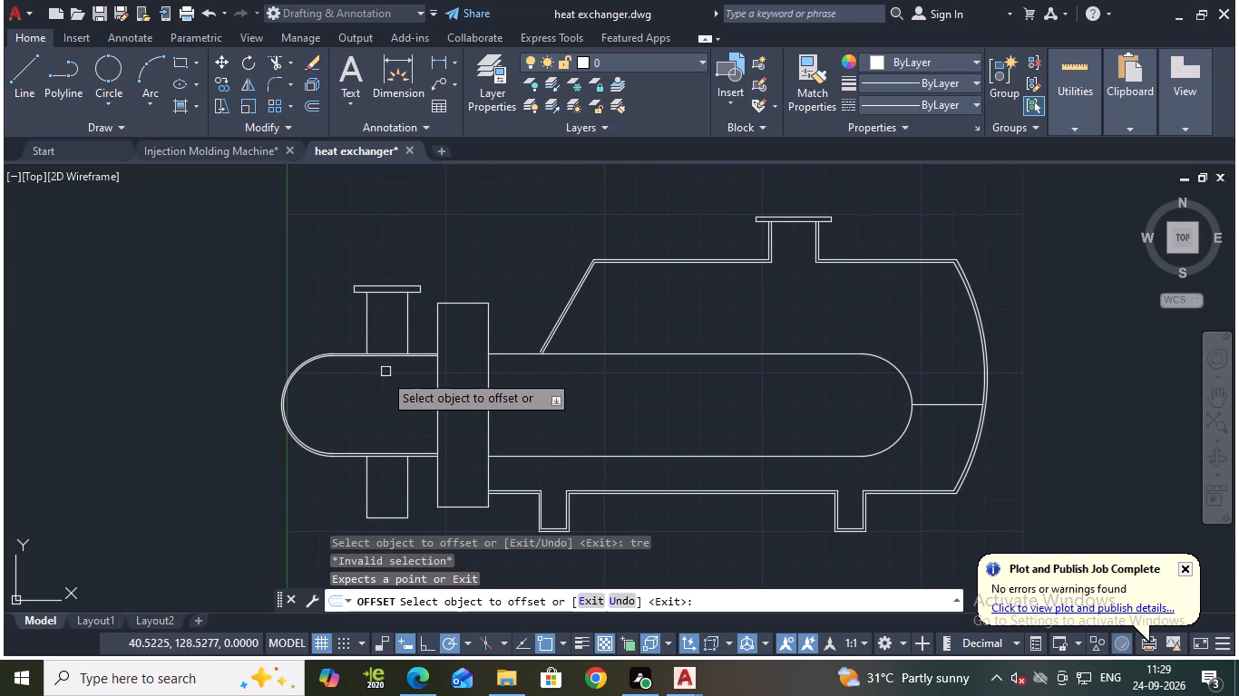
key("Escape")
Join the six lines outlining the upper channel nozzle's flange into a single polyline.
middle_click_drag(375, 392, 385, 392)
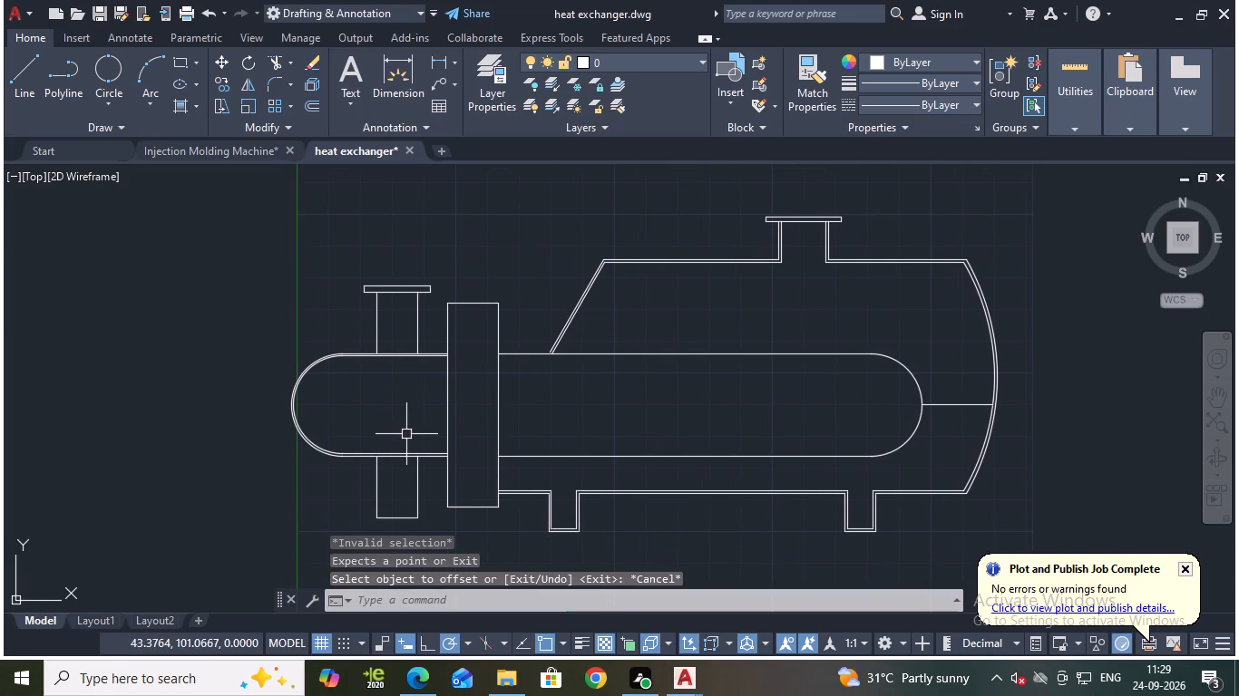
middle_click_drag(405, 423, 421, 410)
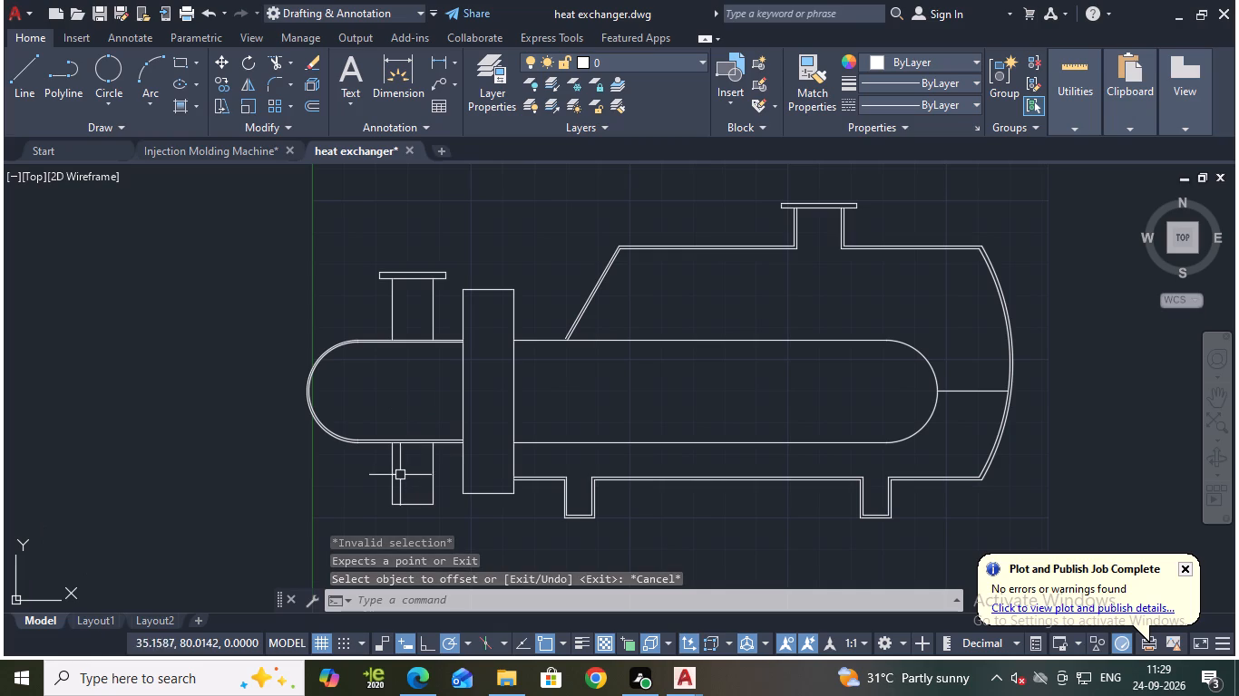
left_click(434, 272)
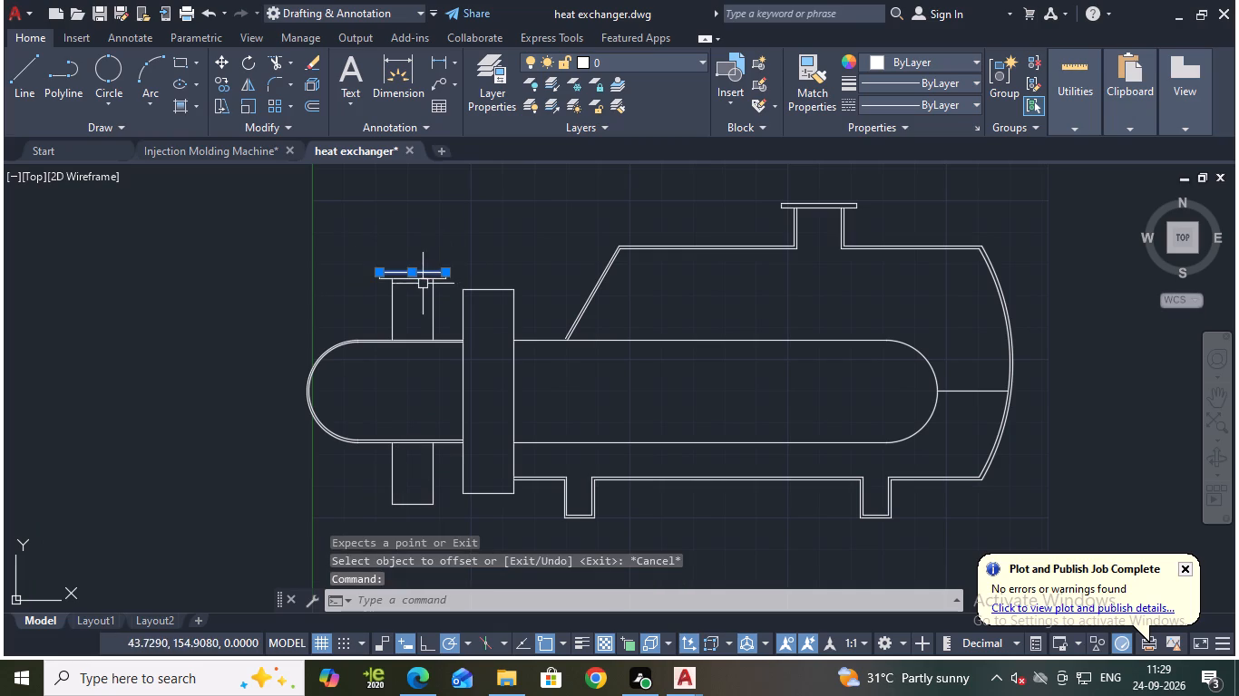
left_click(418, 277)
scroll(419, 277, "up", 4)
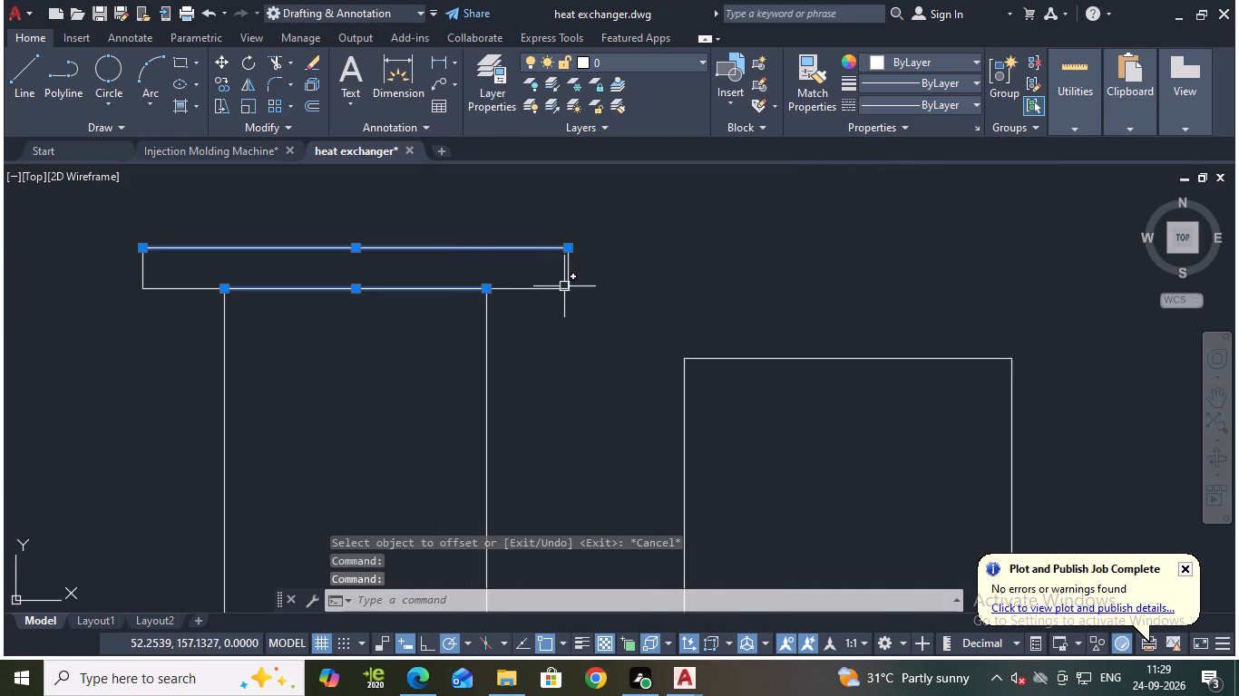
left_click(561, 290)
left_click(568, 273)
left_click(170, 287)
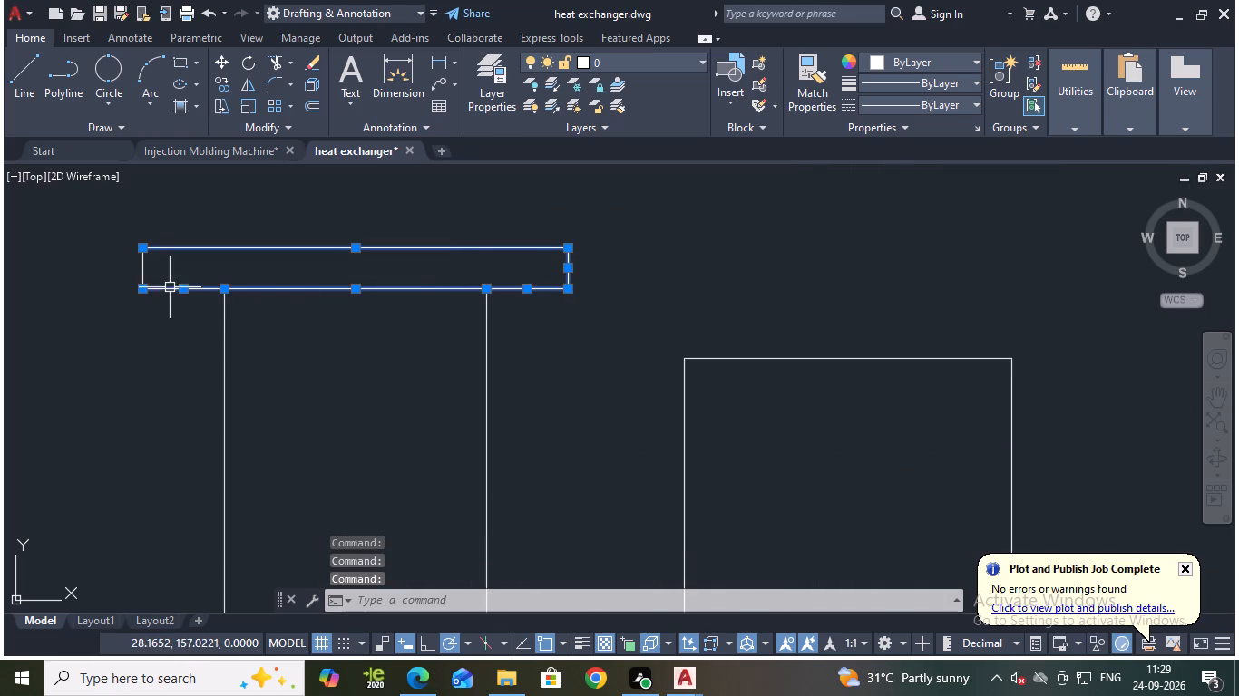
left_click(143, 275)
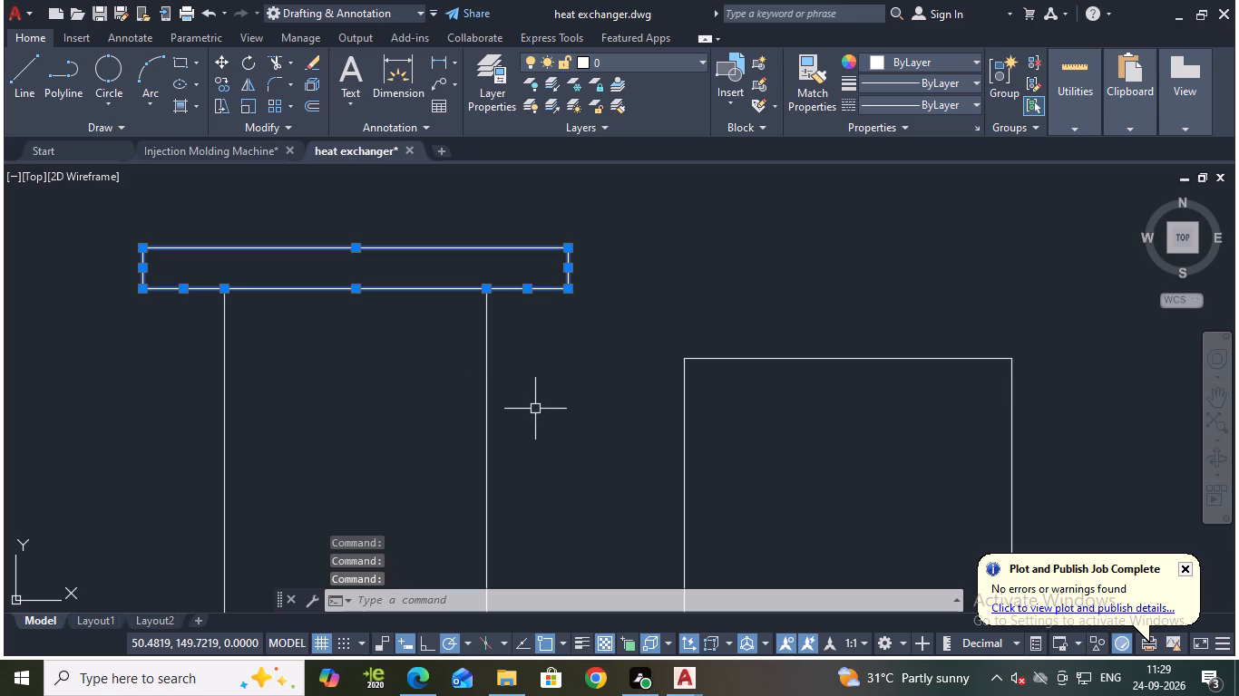
key("j")
key("Return")
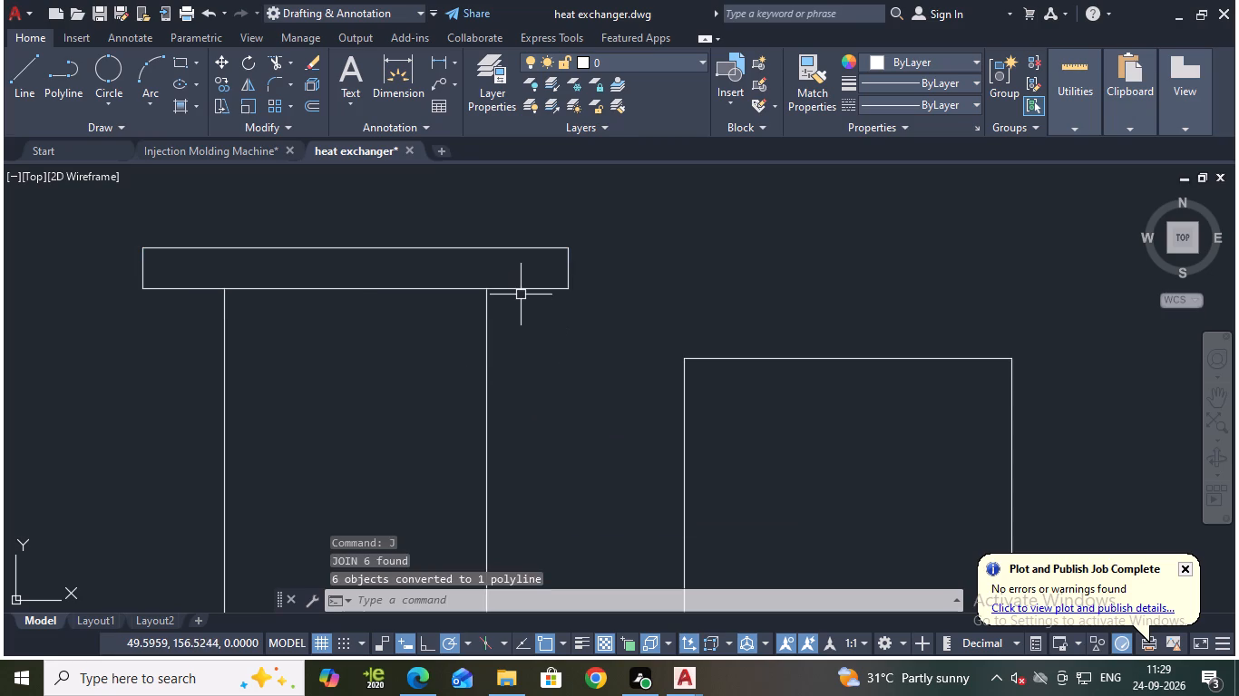
Mirror the upper nozzle's flange about the channel's horizontal centreline onto the lower channel nozzle, keeping the source.
left_click(521, 289)
scroll(551, 307, "down", 3)
type("mi")
key("Return")
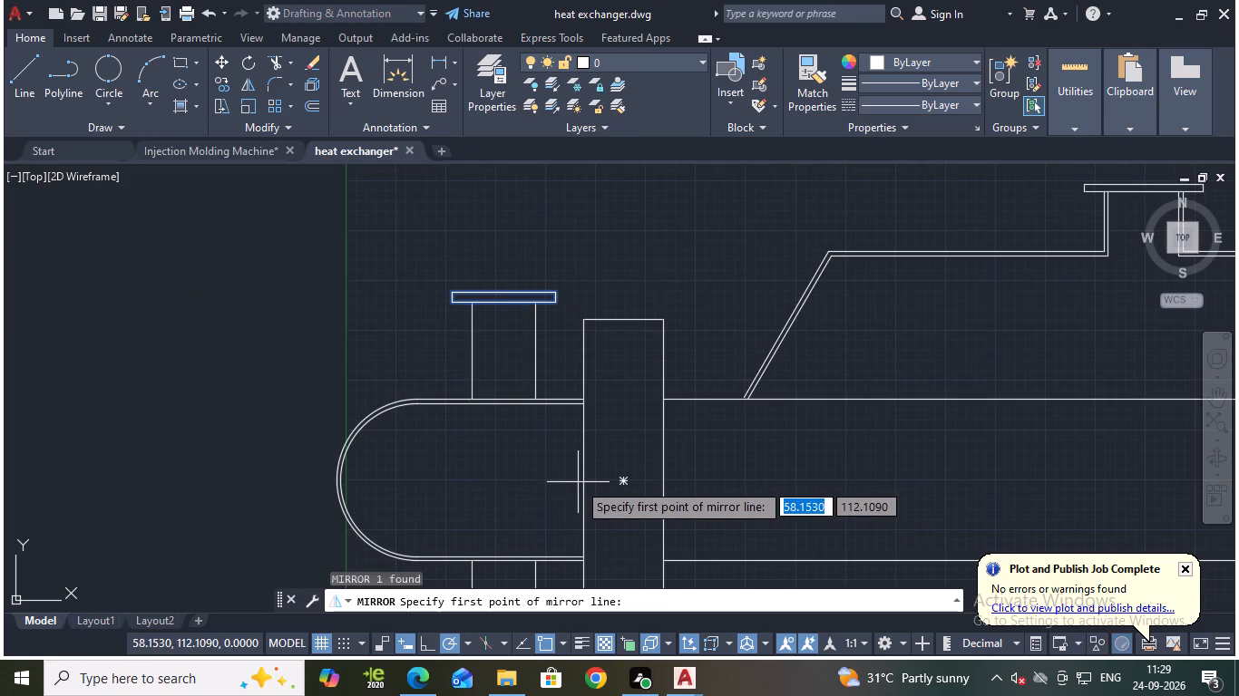
left_click(581, 484)
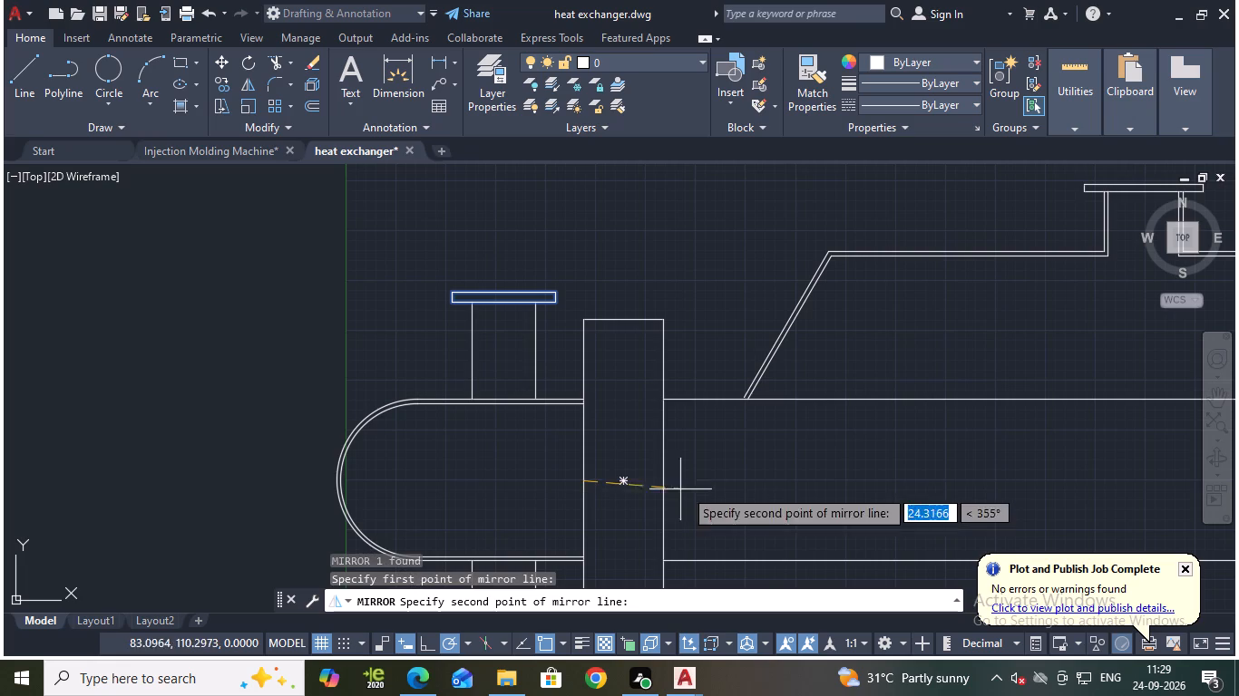
left_click(778, 483)
left_click_drag(814, 553, 778, 483)
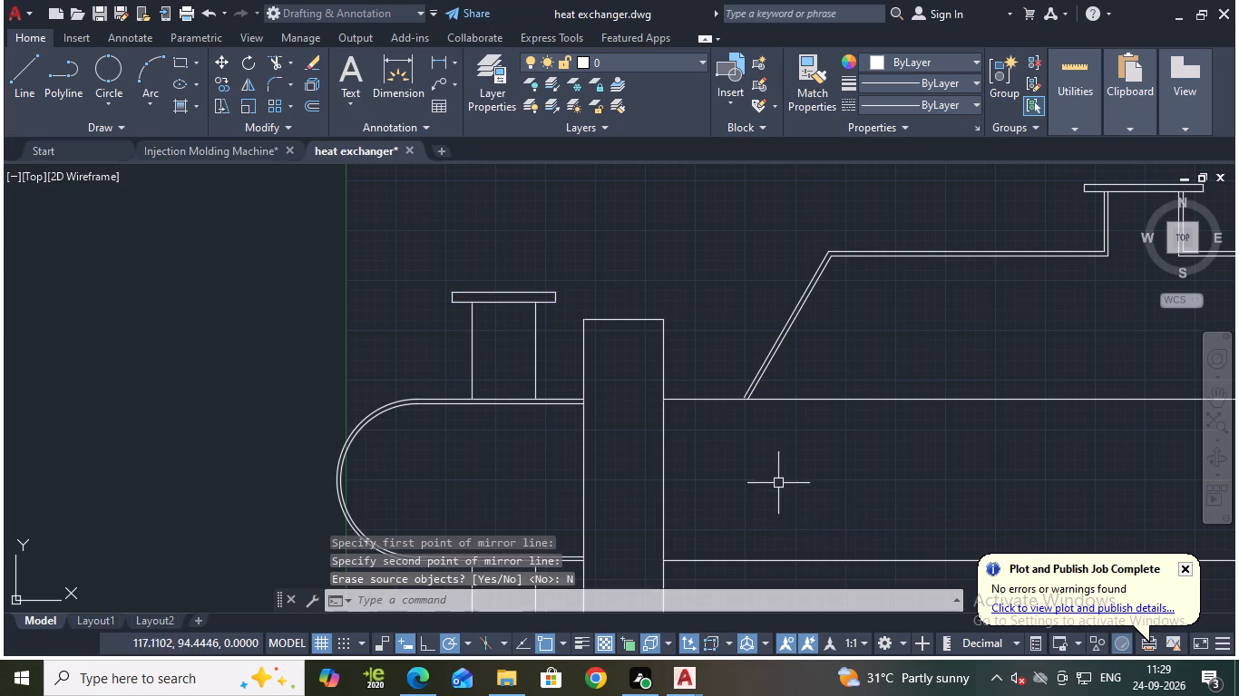
scroll(762, 450, "down", 1)
middle_click_drag(757, 449, 766, 372)
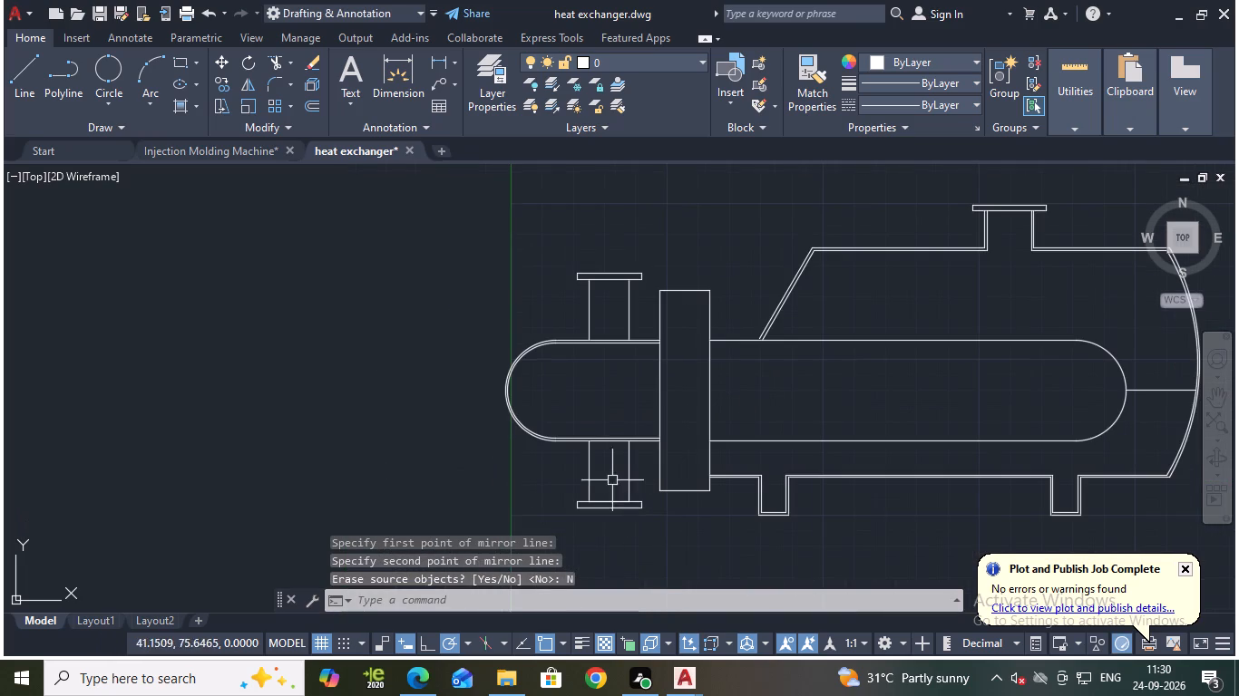
key("Escape")
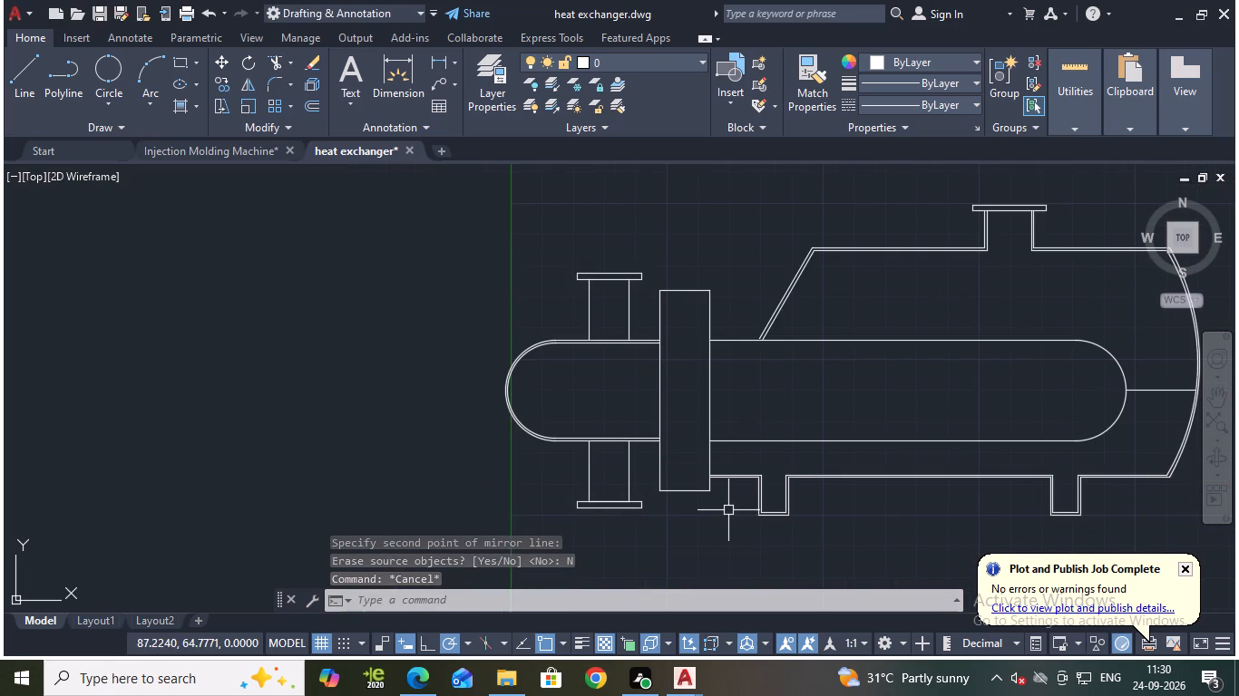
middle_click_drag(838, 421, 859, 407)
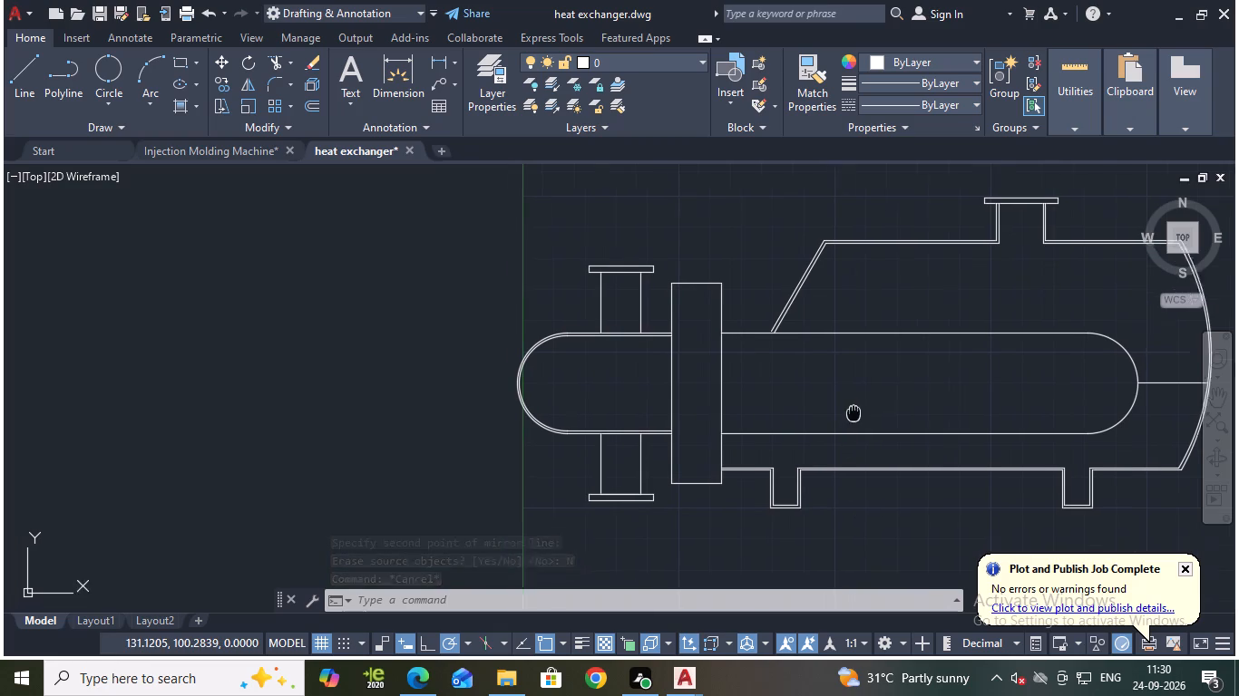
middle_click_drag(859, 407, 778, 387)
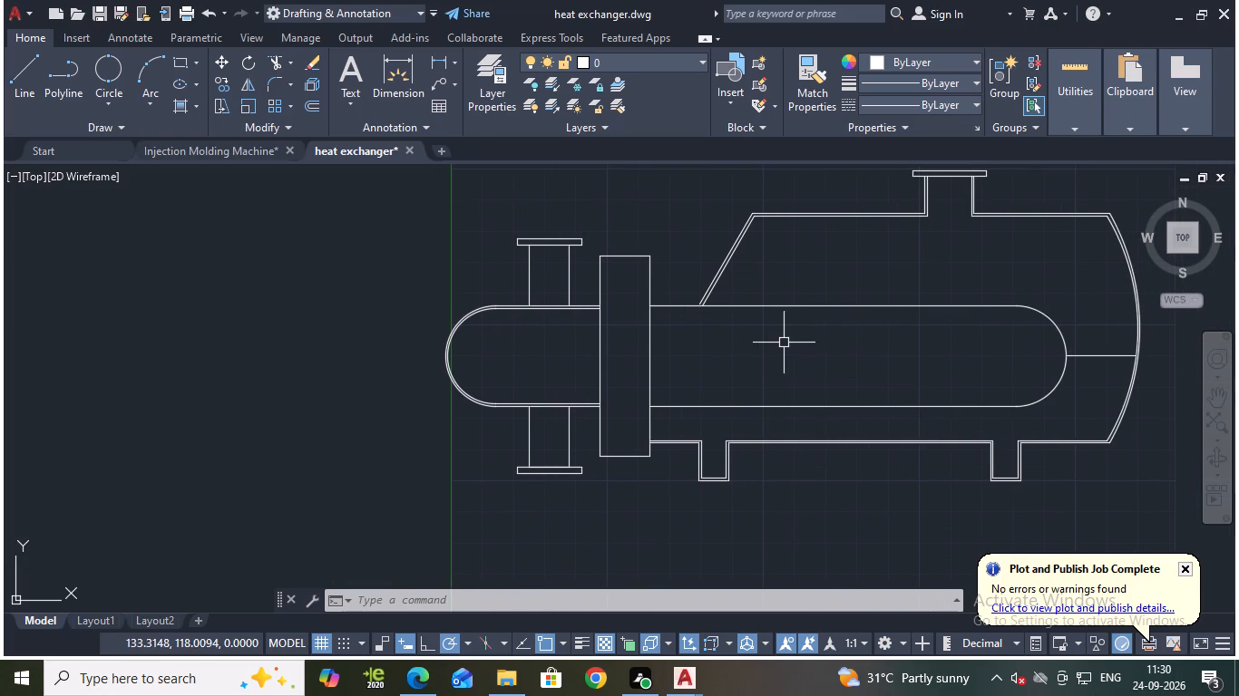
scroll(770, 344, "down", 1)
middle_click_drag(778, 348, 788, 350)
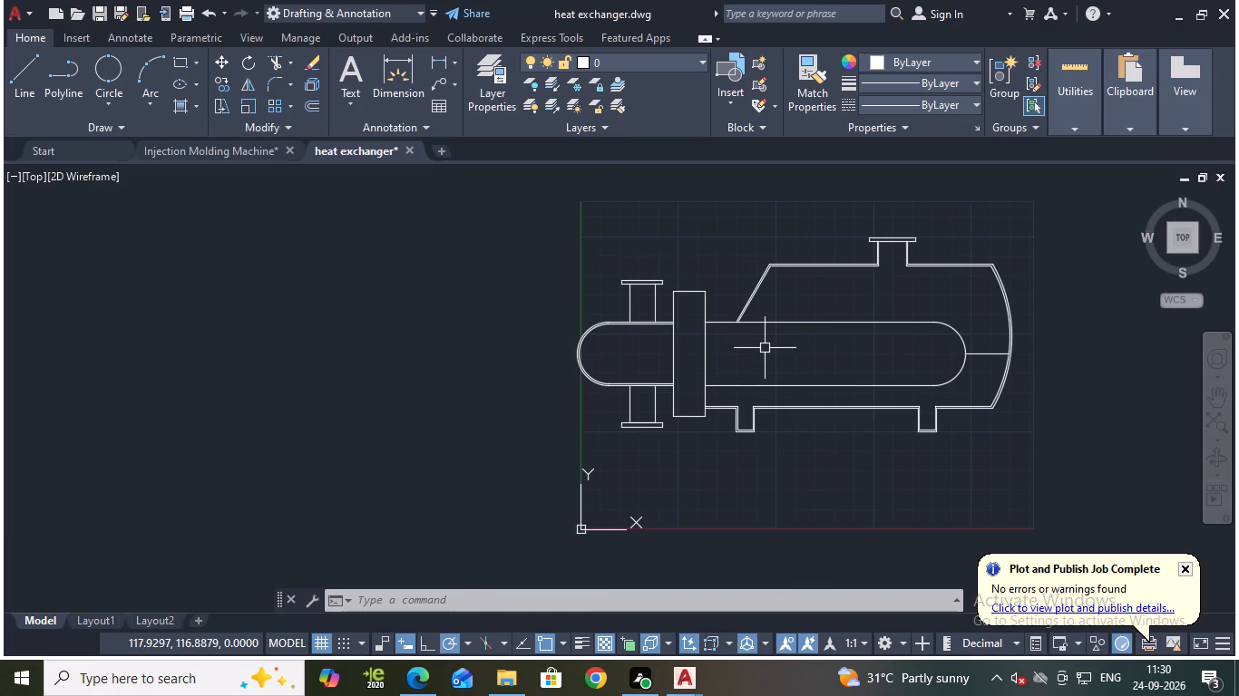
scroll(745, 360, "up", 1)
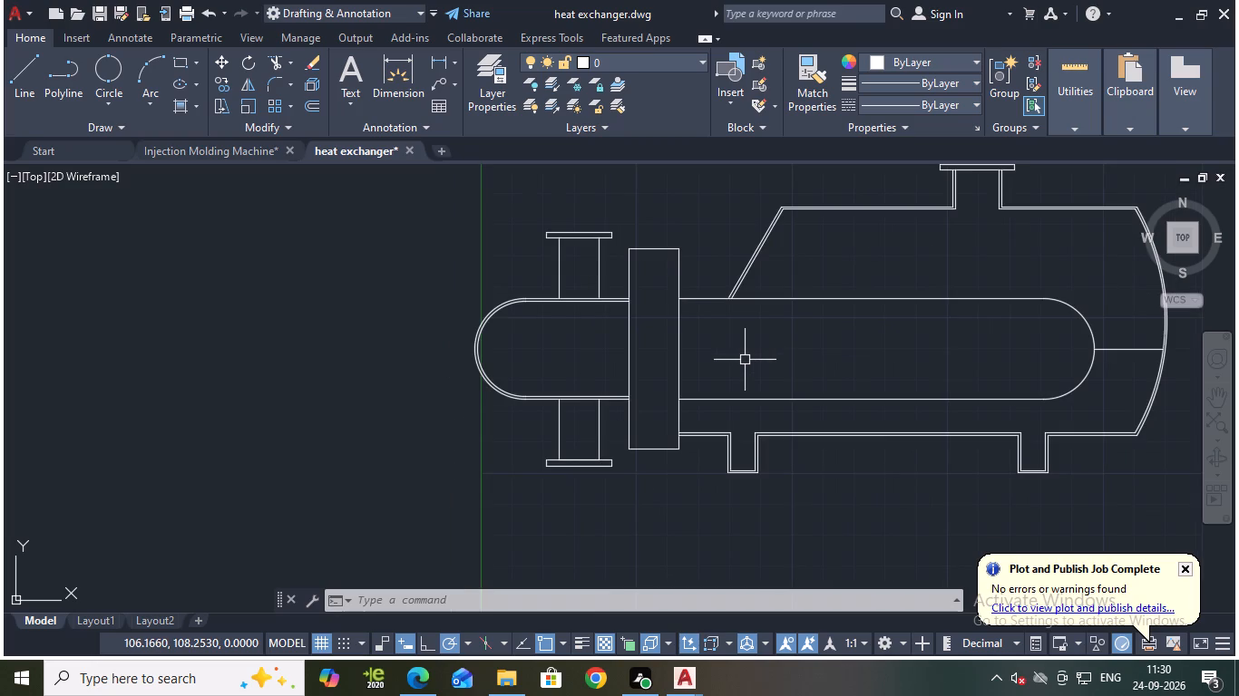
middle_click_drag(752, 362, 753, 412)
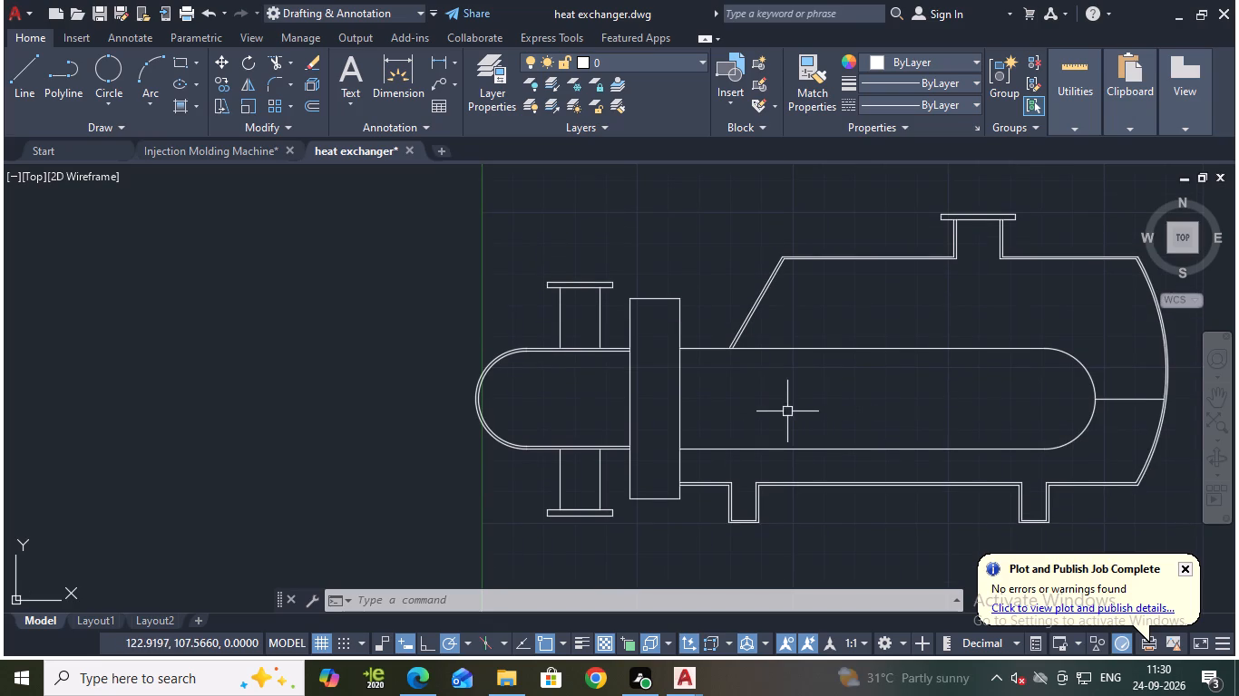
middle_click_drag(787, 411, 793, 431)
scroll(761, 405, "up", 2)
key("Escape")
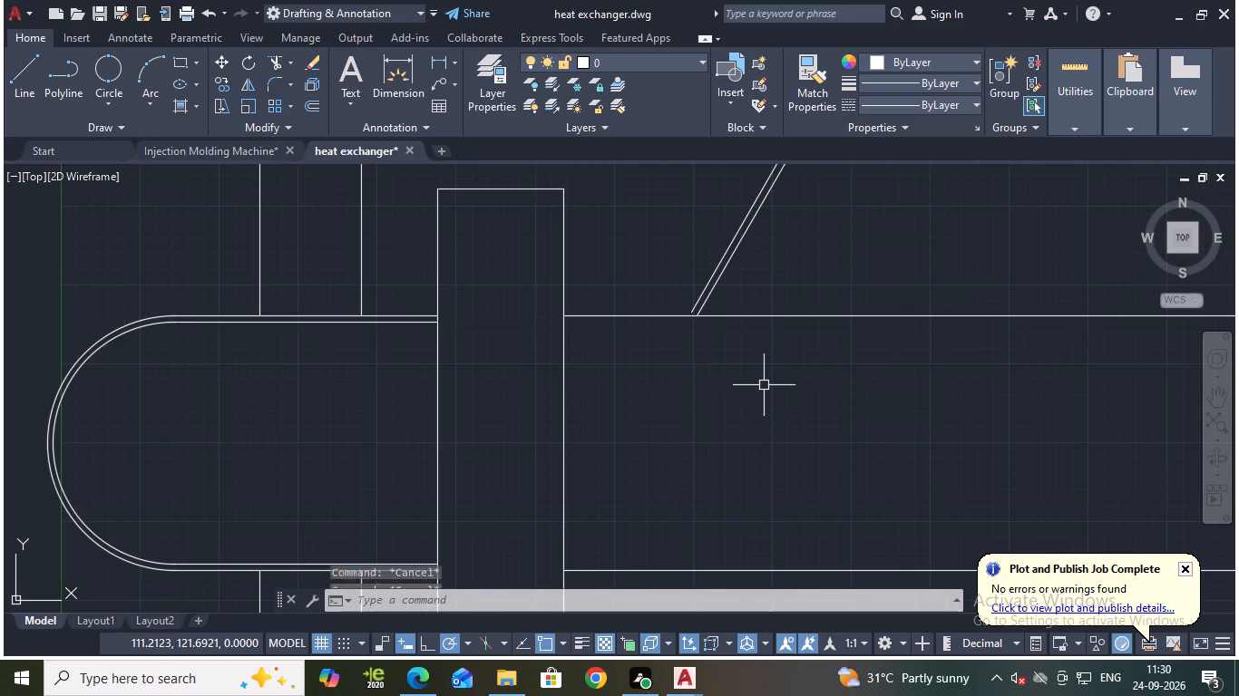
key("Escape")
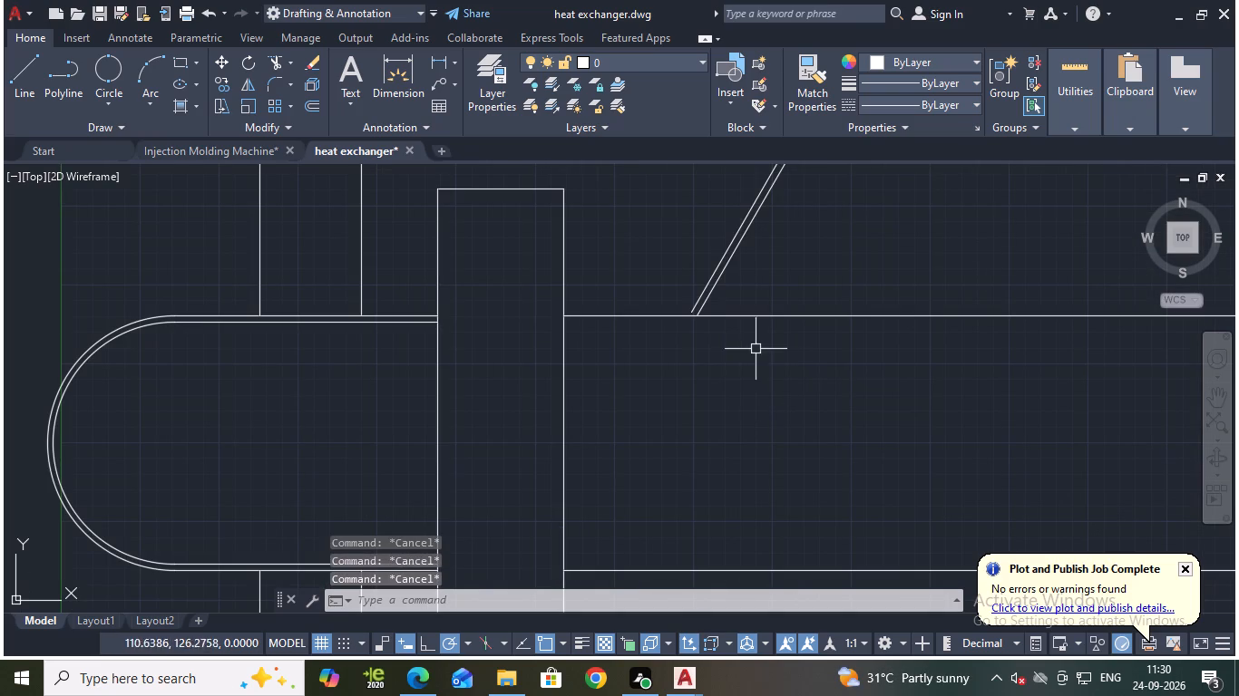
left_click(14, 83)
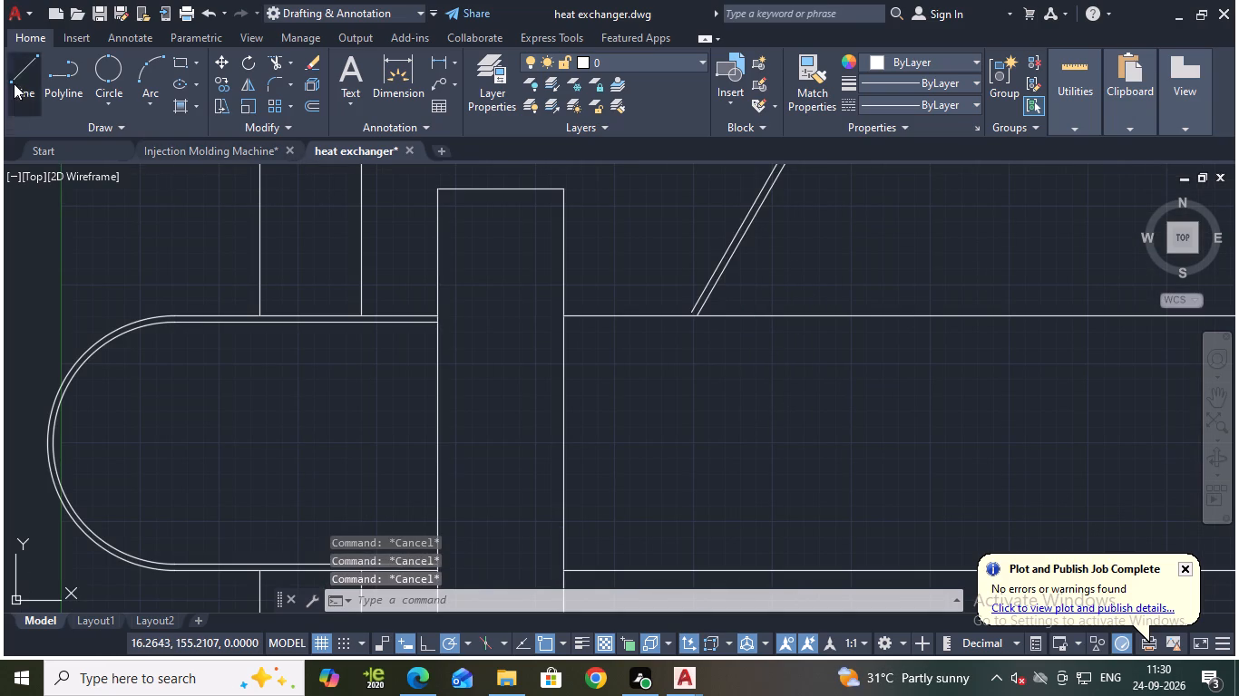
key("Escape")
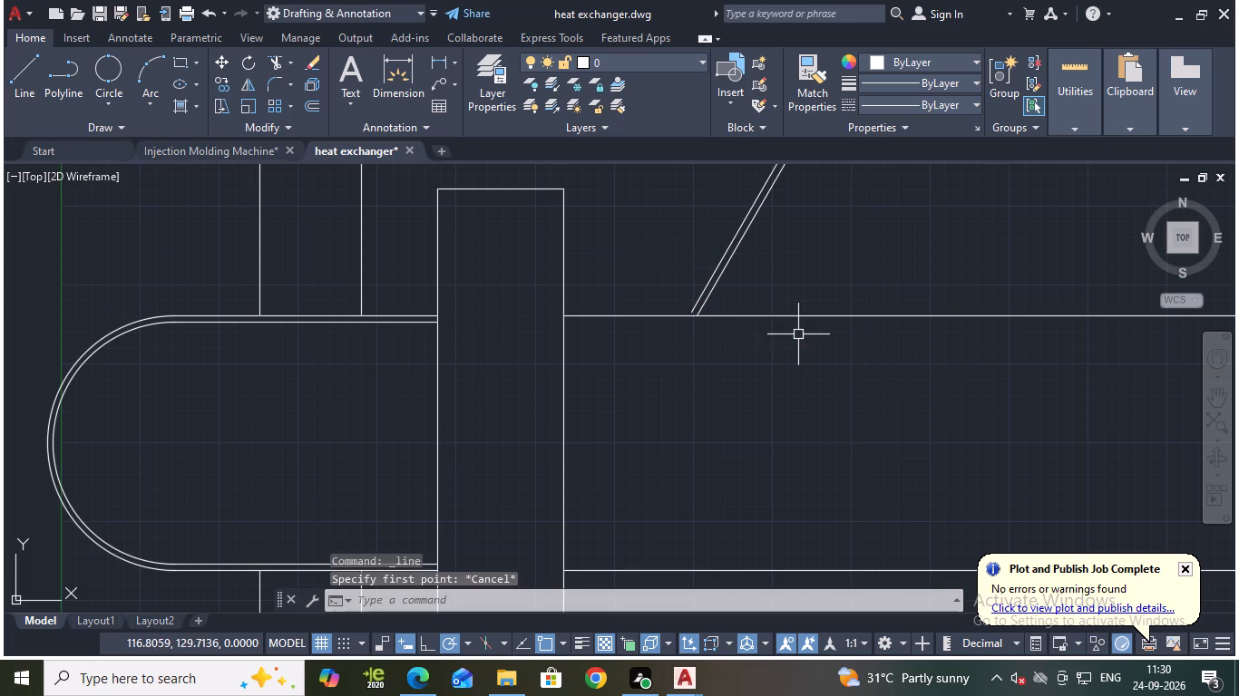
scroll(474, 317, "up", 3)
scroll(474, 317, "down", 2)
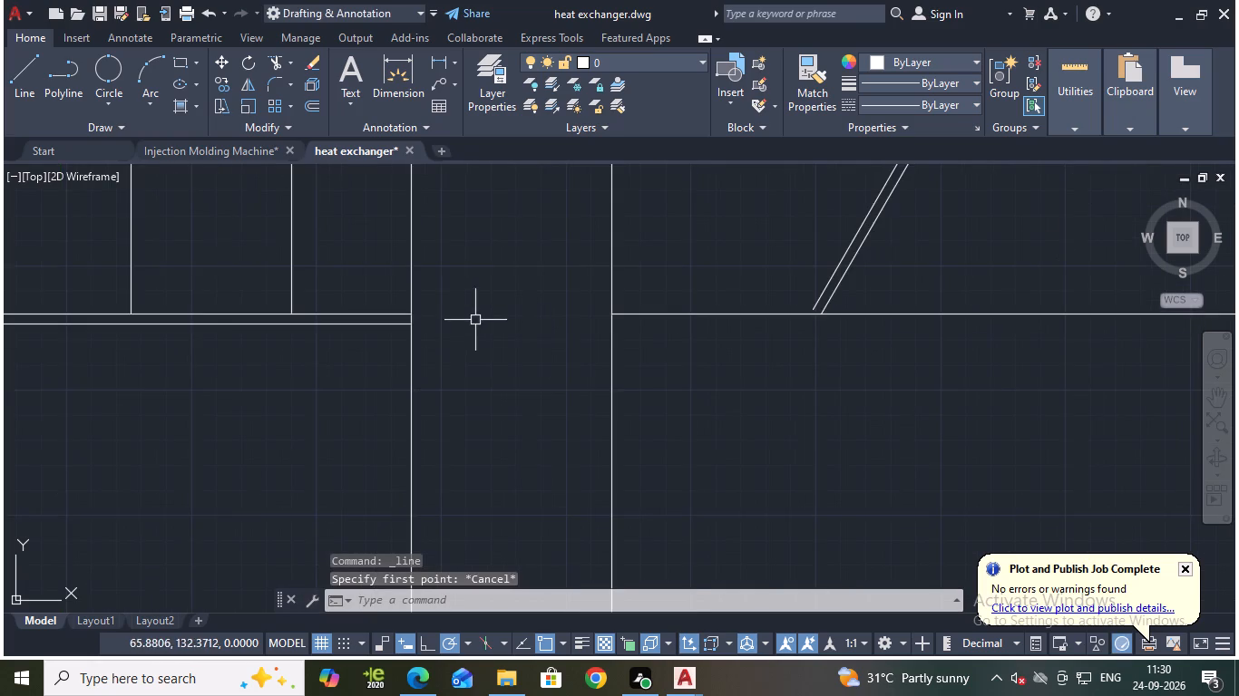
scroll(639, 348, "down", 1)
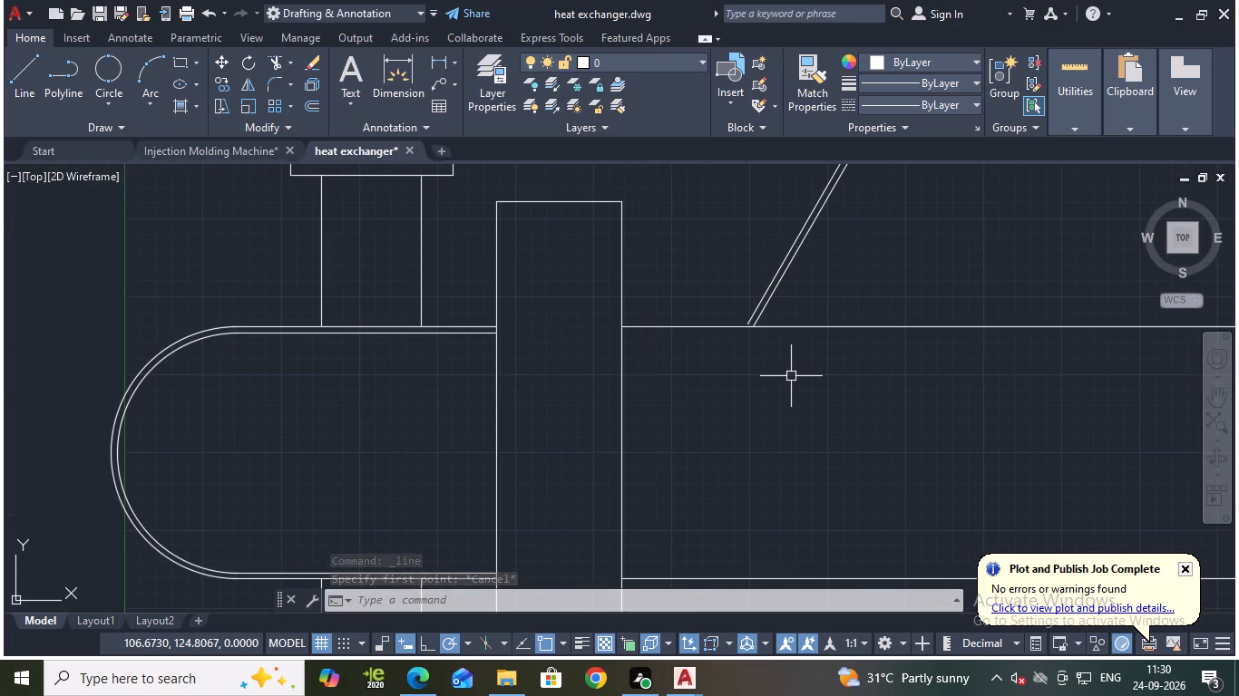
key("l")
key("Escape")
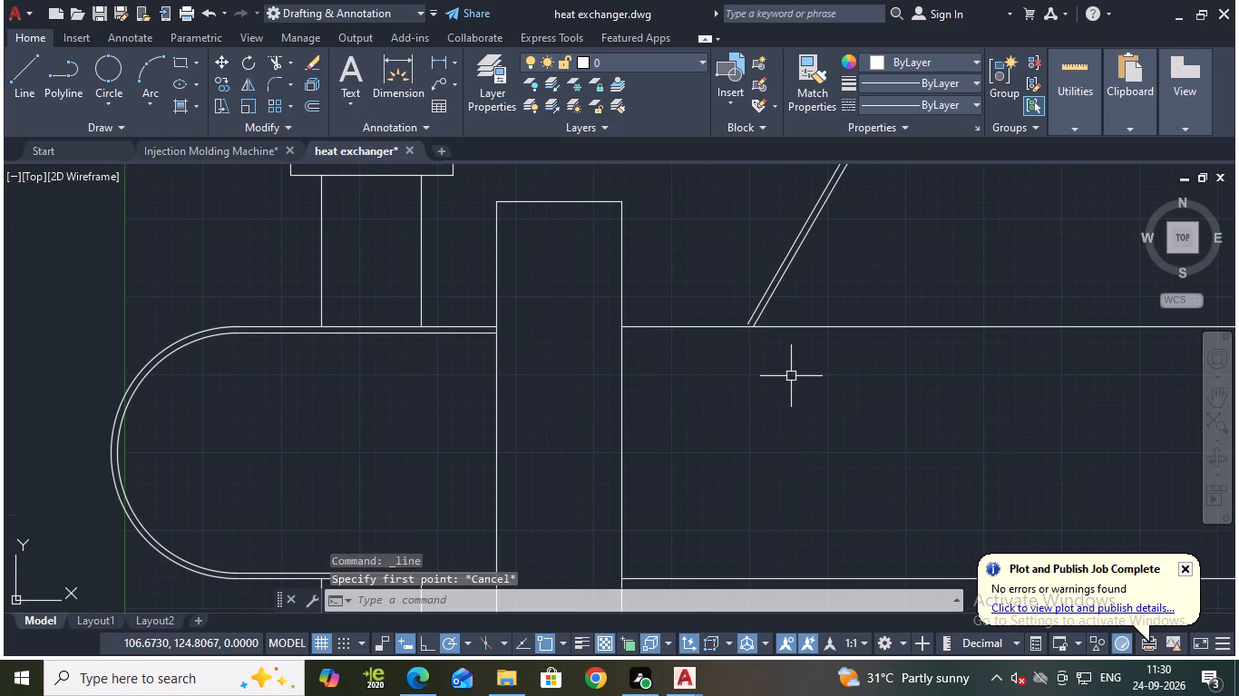
Offset the tube bundle's upper horizontal line upward by 1 unit.
key("o")
key("Return")
key("Return")
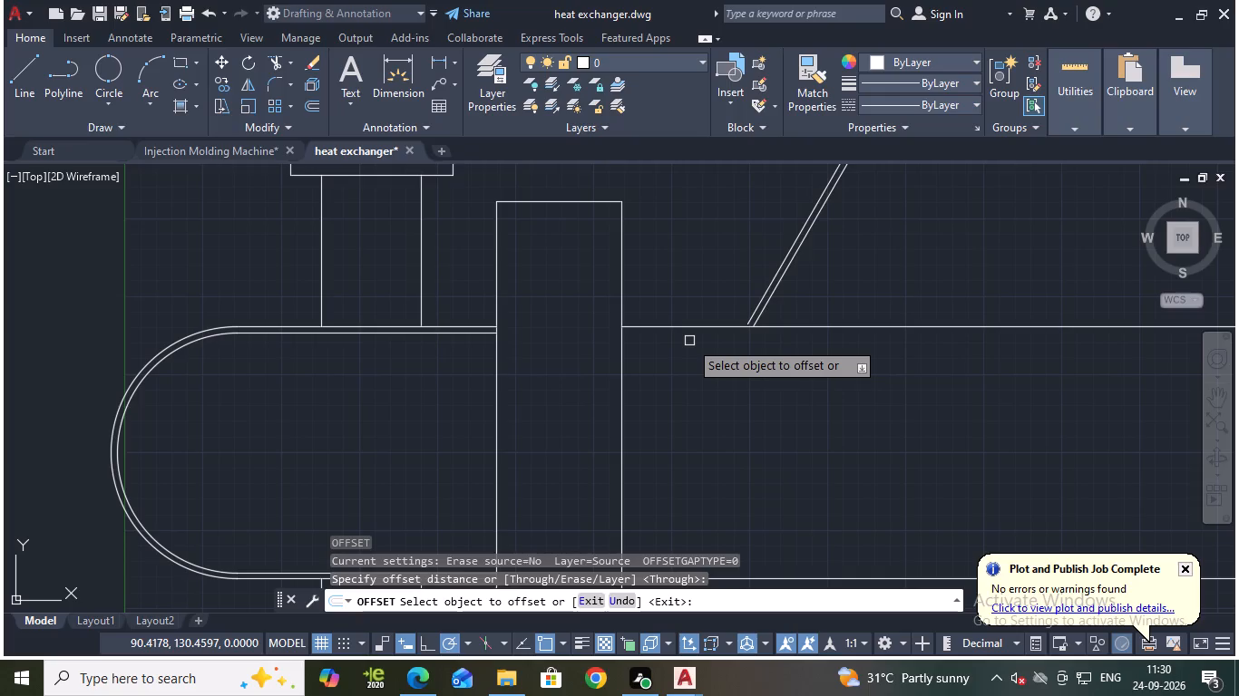
scroll(708, 322, "down", 1)
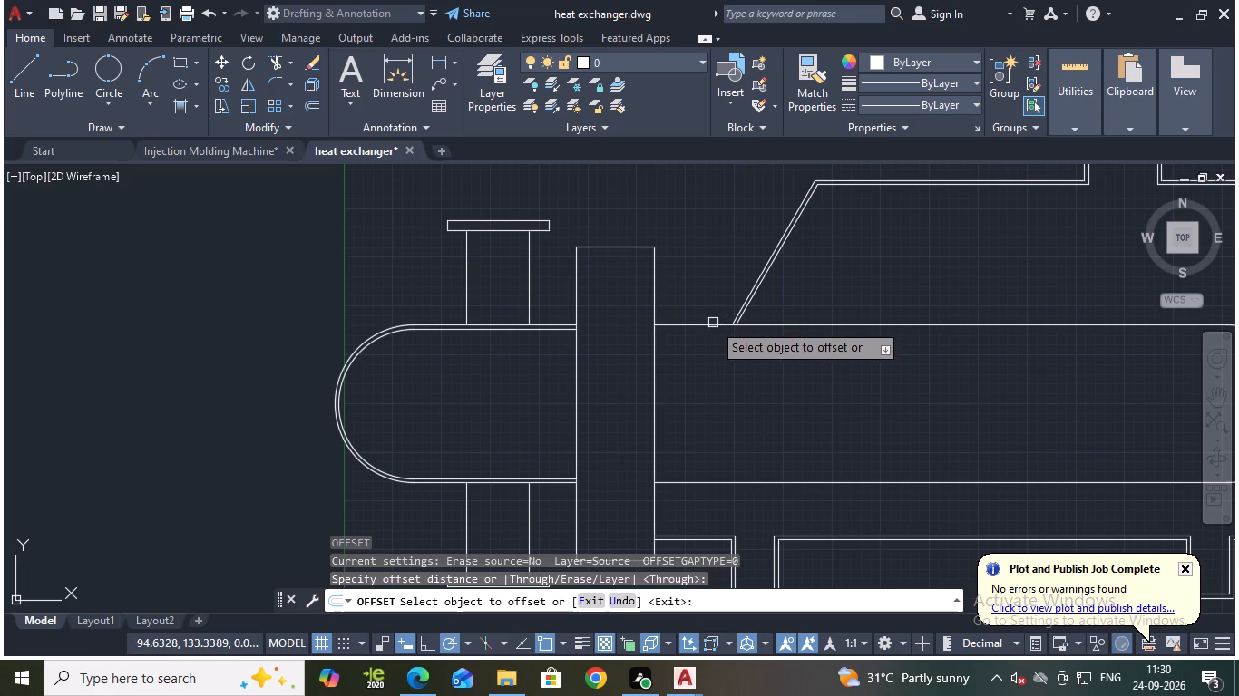
left_click(713, 323)
scroll(709, 318, "up", 2)
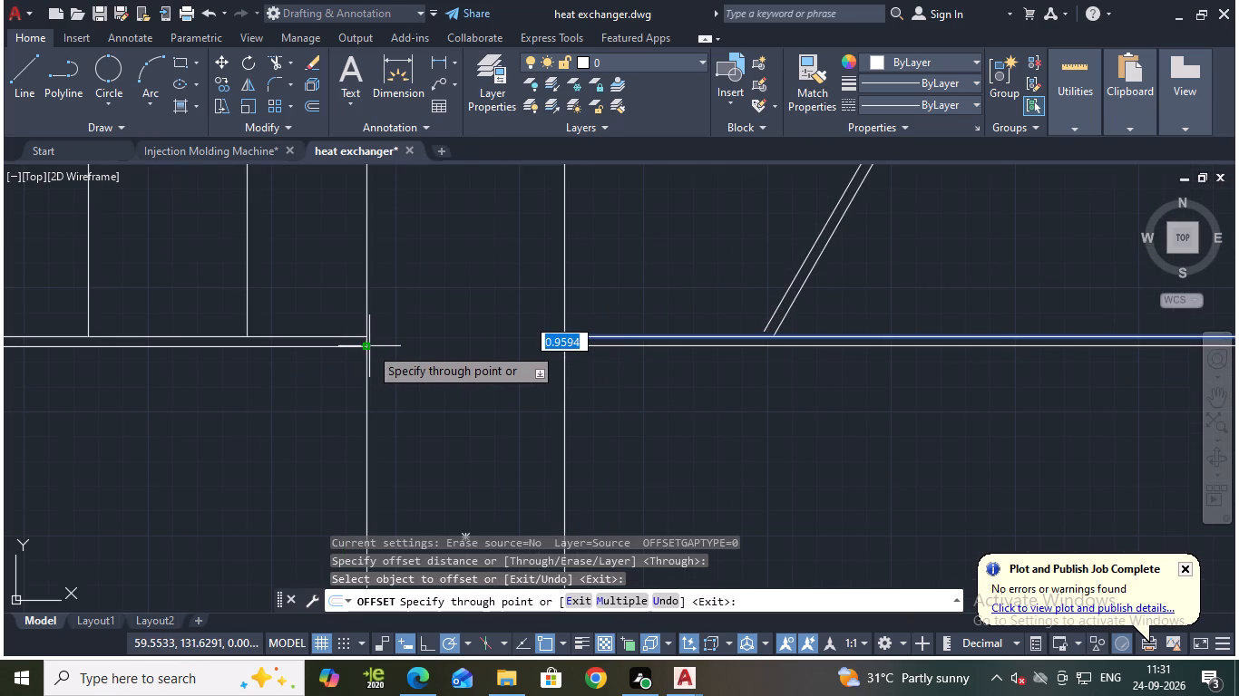
scroll(573, 330, "down", 3)
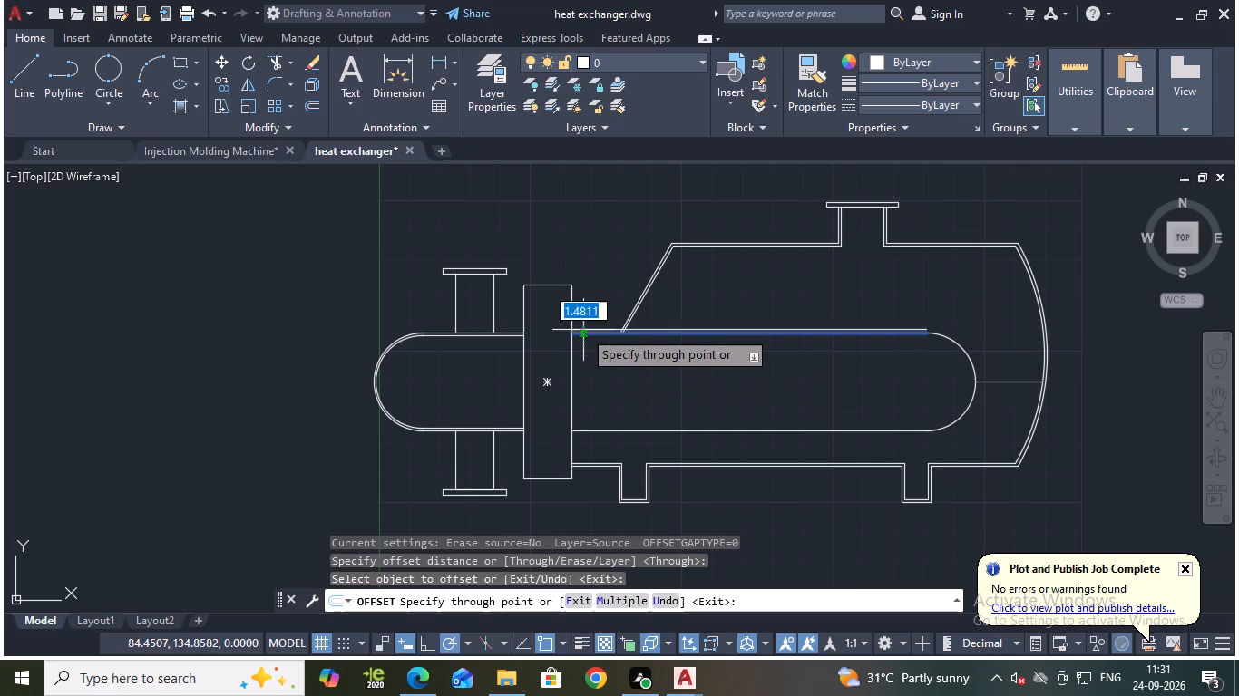
key("1")
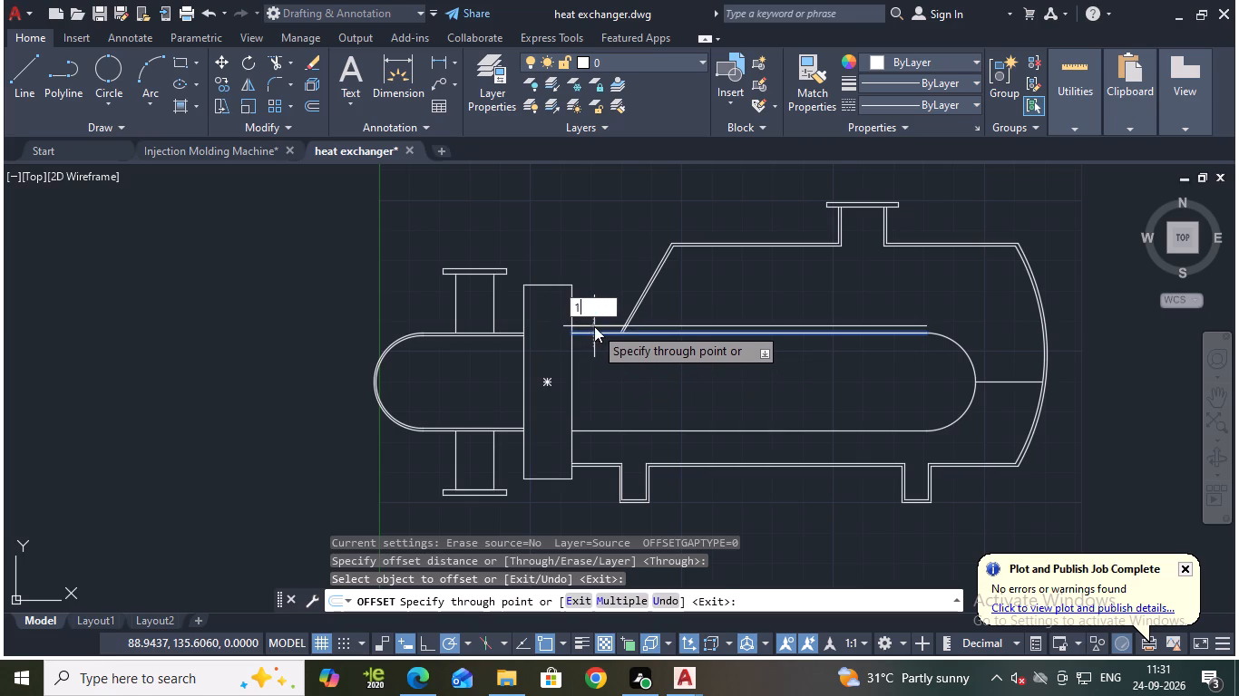
key("Return")
scroll(534, 340, "up", 2)
middle_click_drag(860, 359, 790, 405)
key("Escape")
Trim the new offset line beyond the sloped shell wall and cut both sloped wall lines' ends below it.
type("tr")
key("Return")
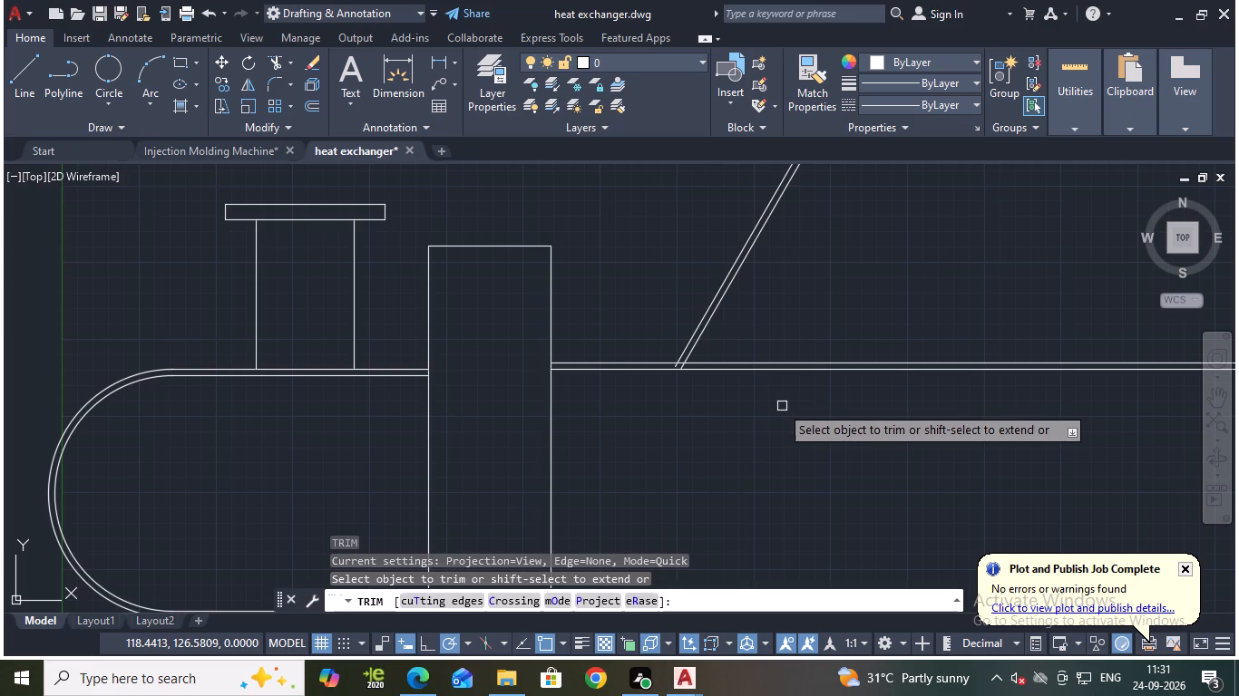
left_click(739, 364)
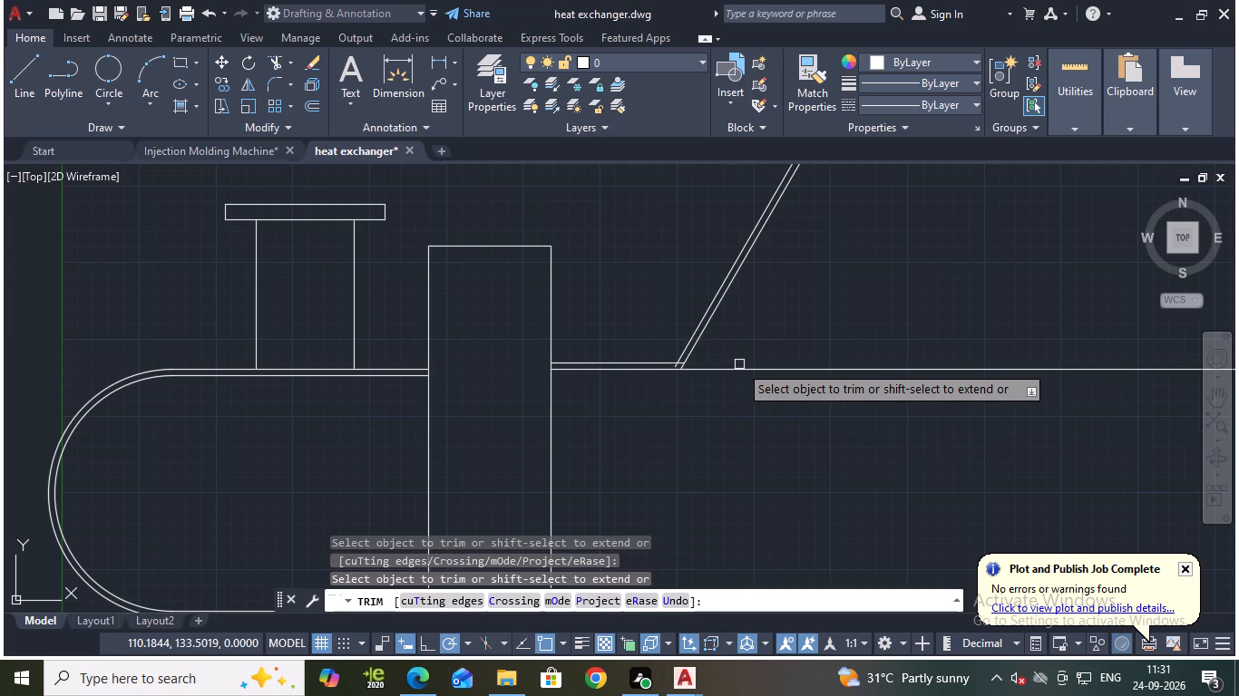
scroll(670, 376, "up", 2)
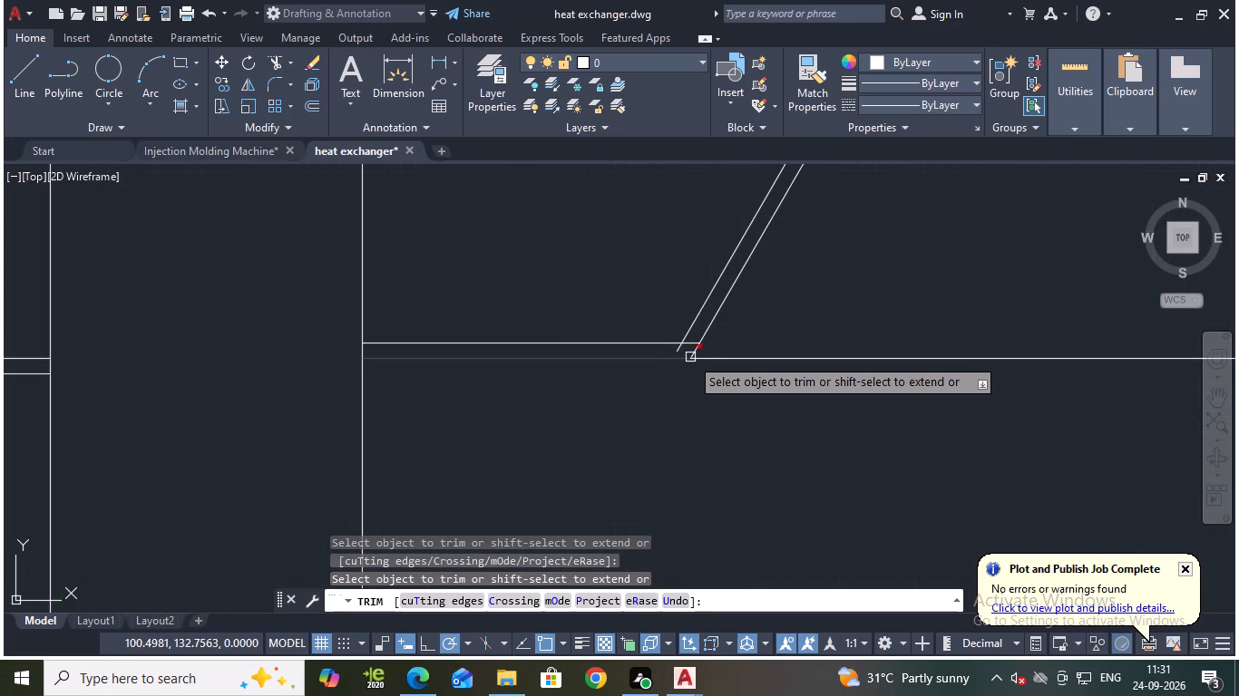
scroll(690, 351, "up", 3)
left_click(700, 358)
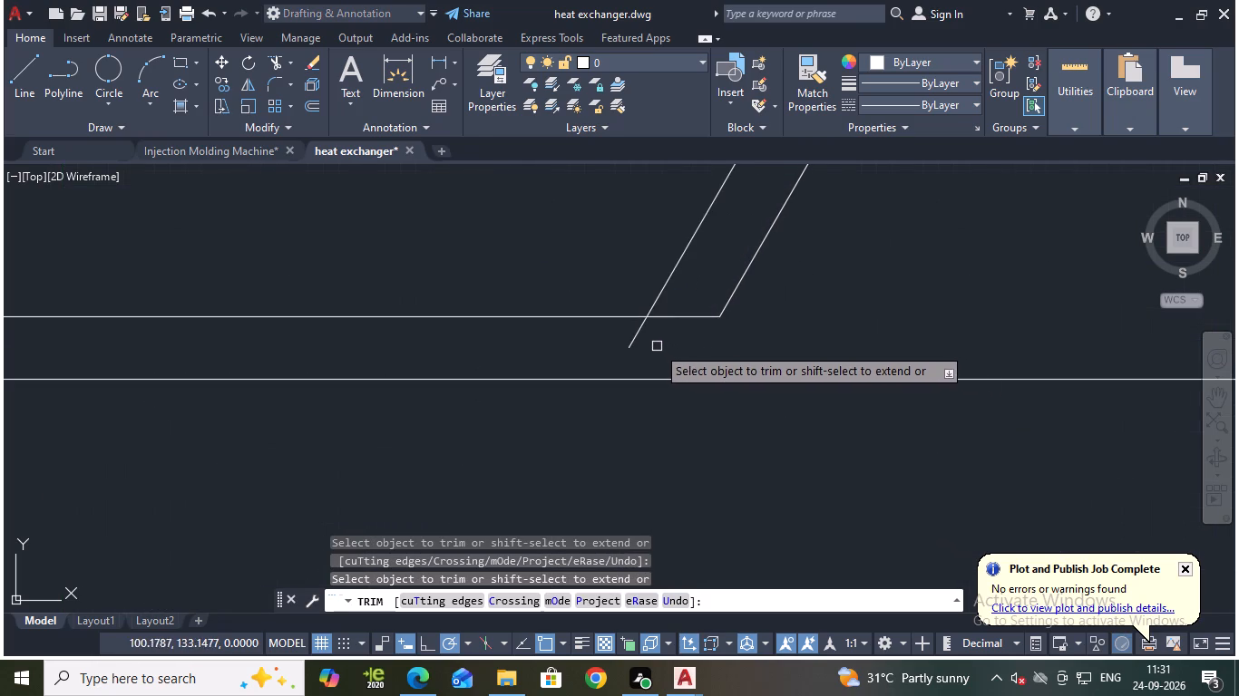
left_click(639, 340)
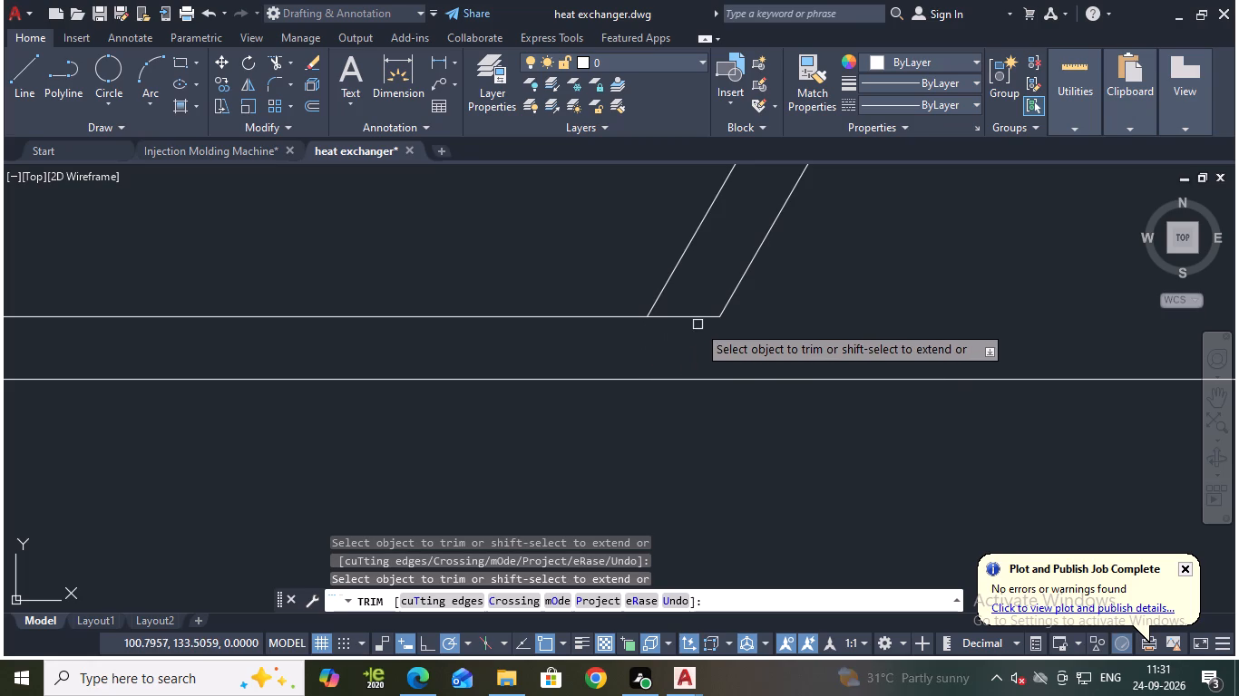
scroll(650, 317, "down", 3)
scroll(728, 340, "down", 1)
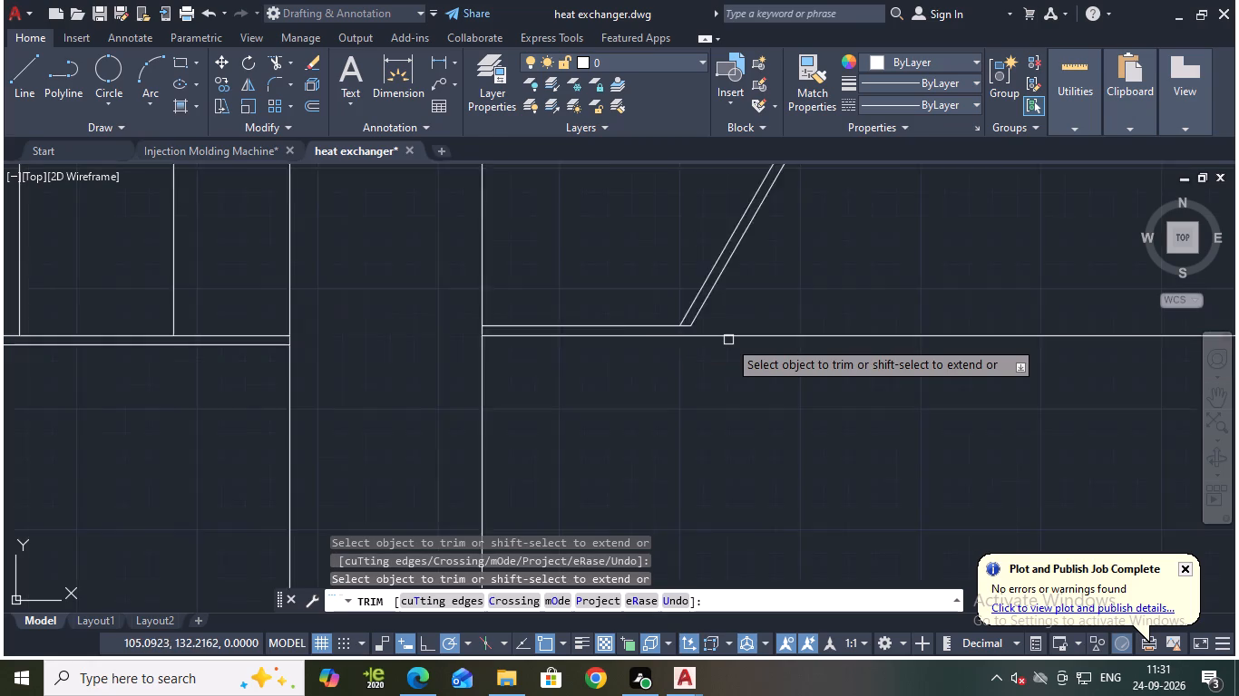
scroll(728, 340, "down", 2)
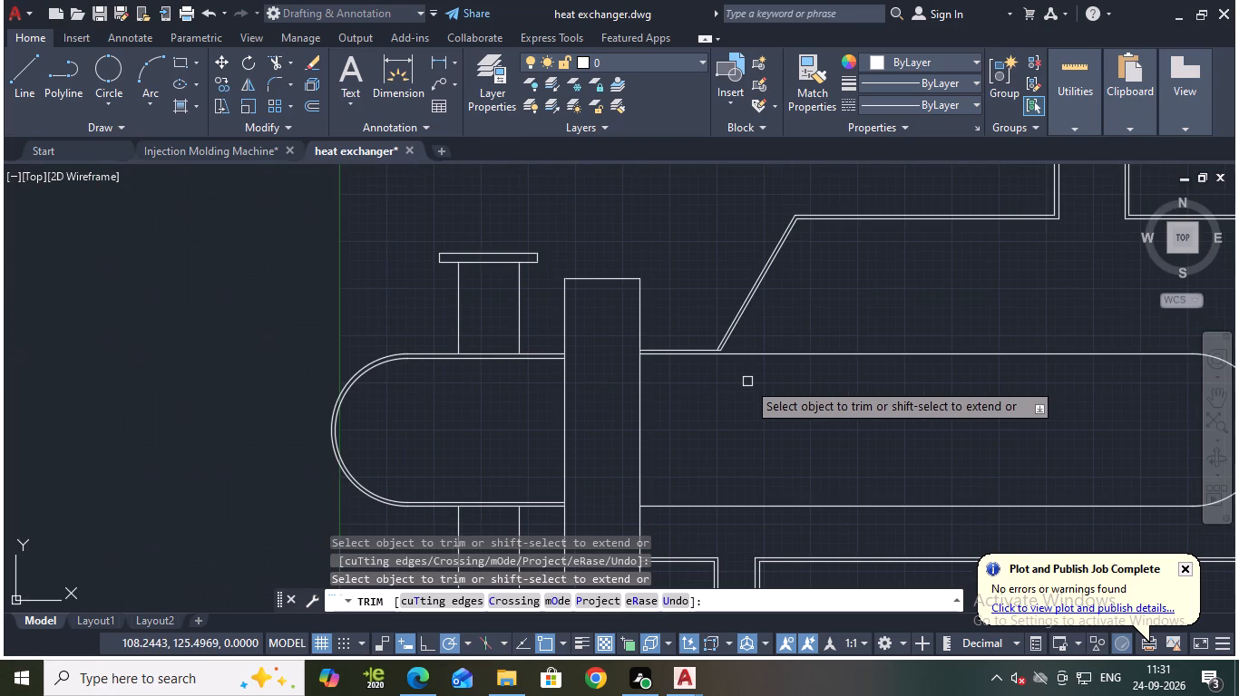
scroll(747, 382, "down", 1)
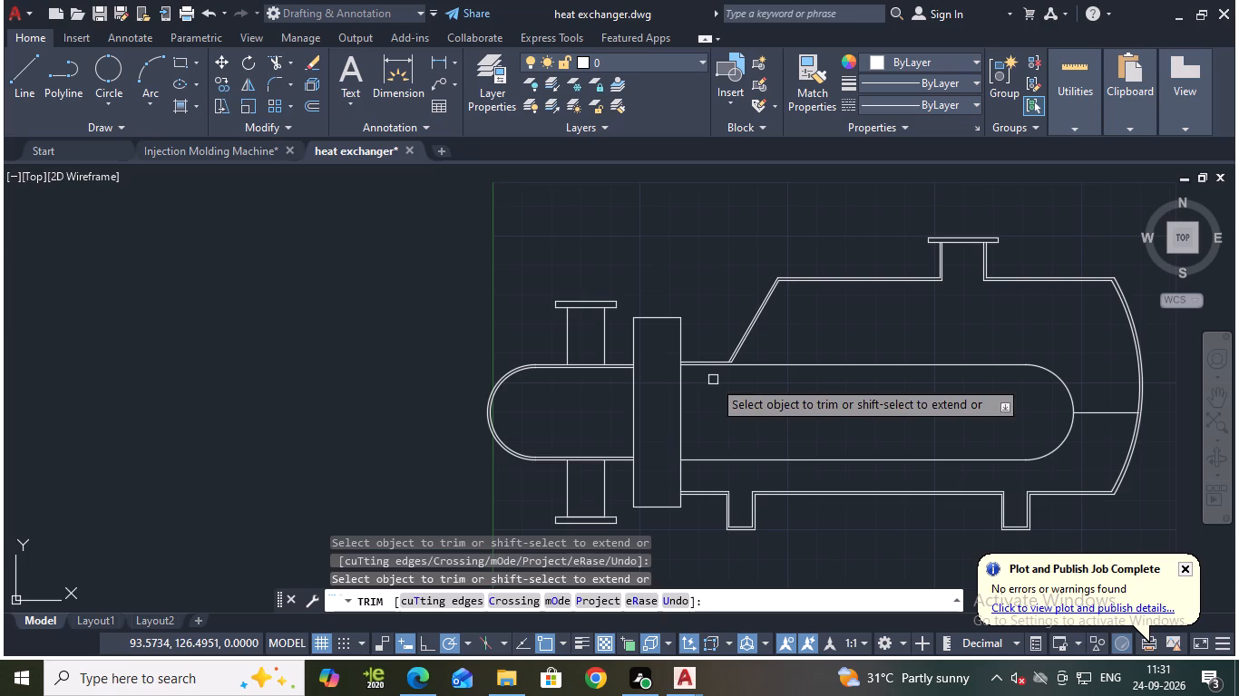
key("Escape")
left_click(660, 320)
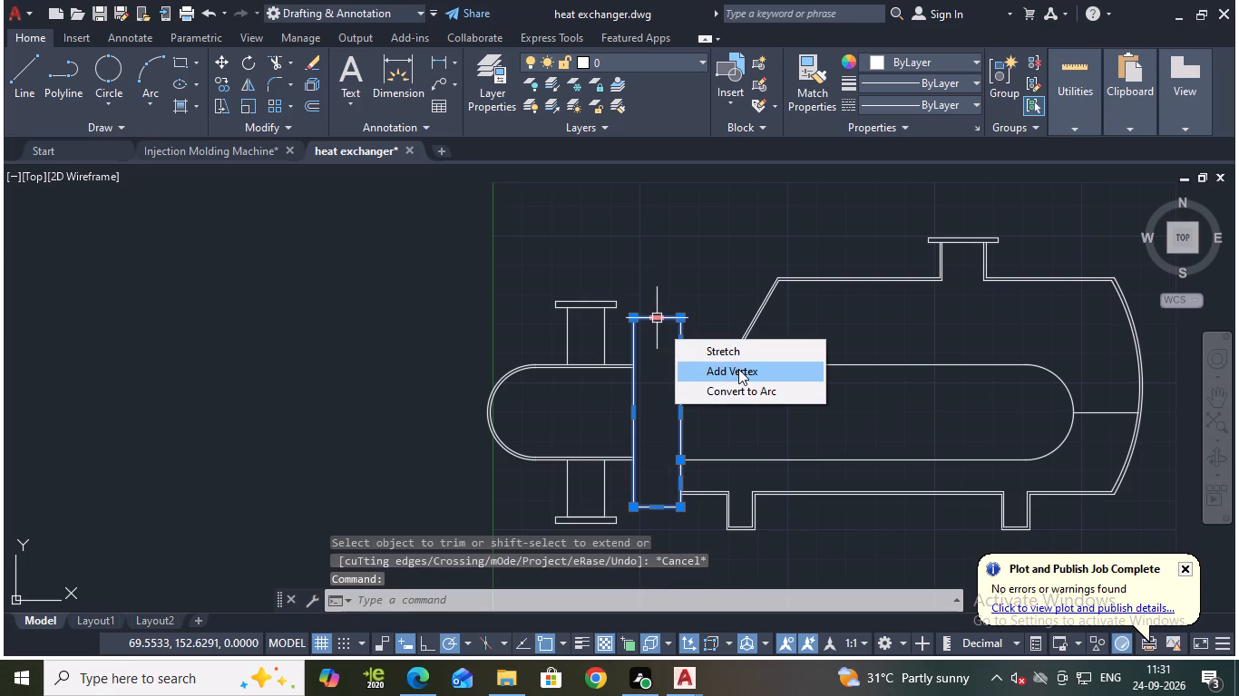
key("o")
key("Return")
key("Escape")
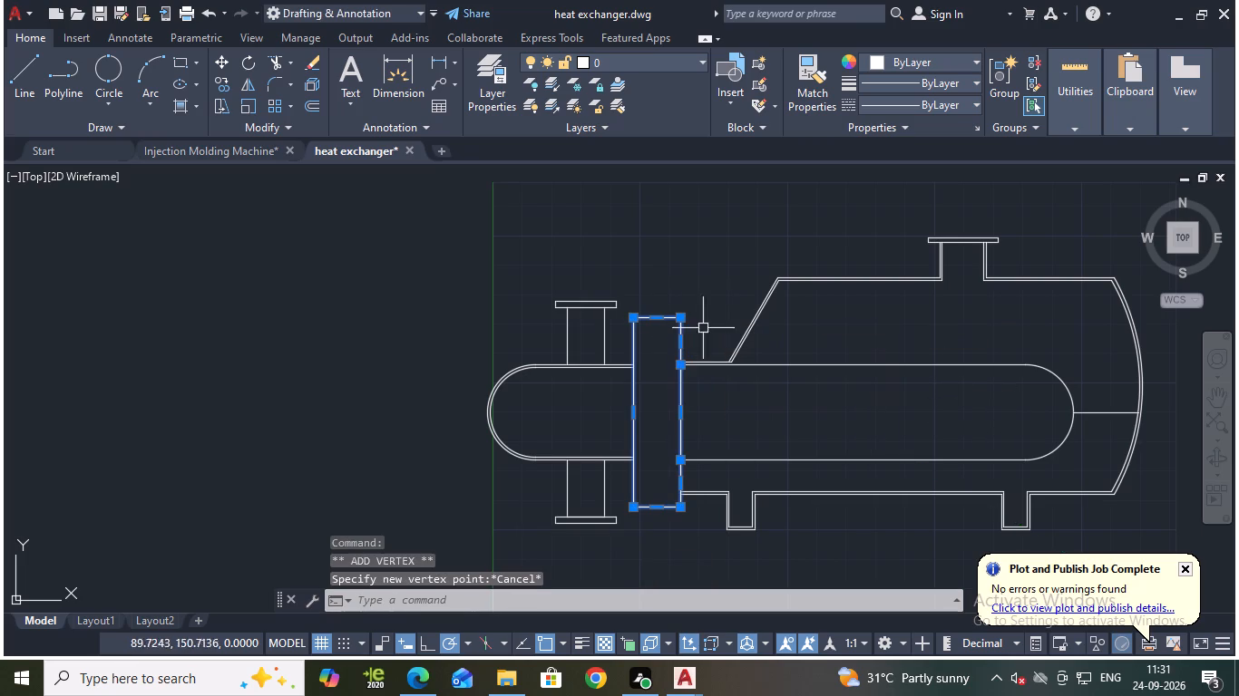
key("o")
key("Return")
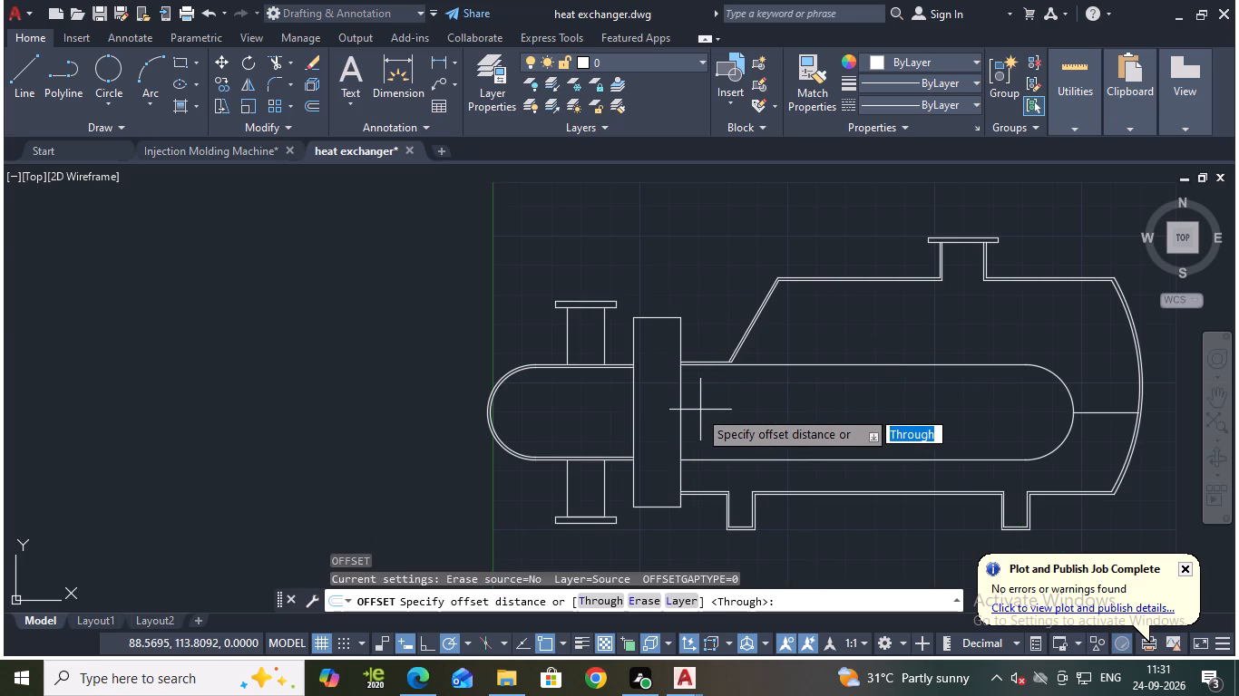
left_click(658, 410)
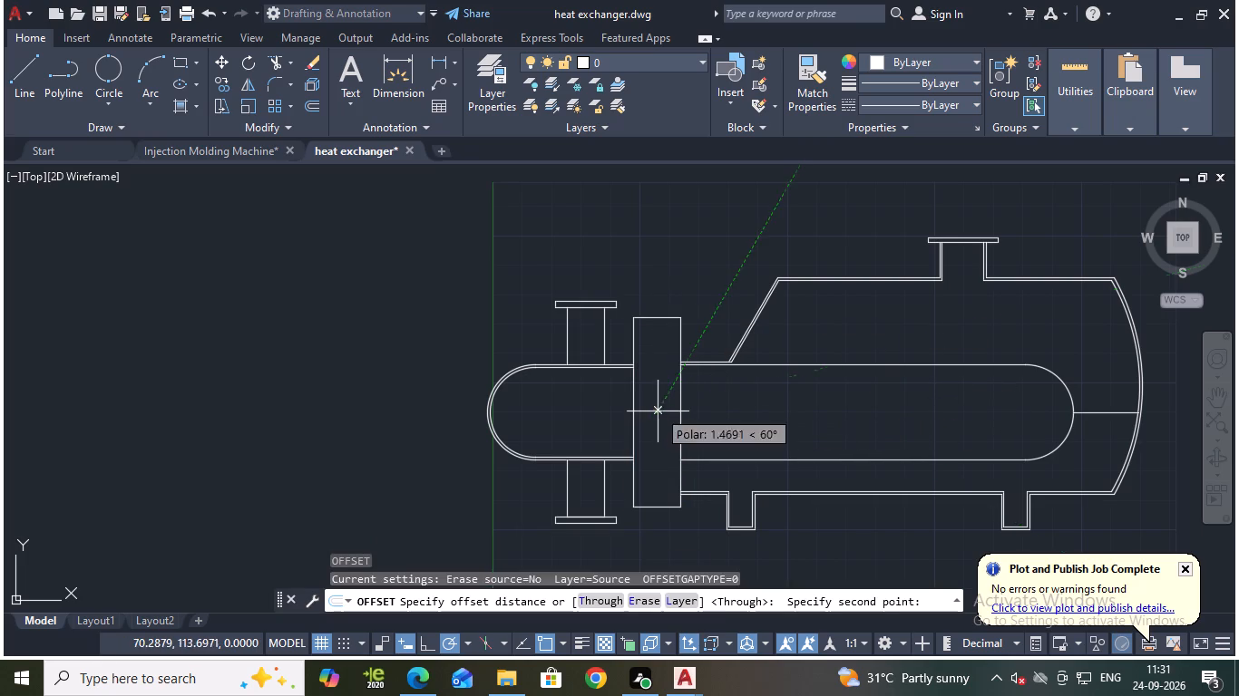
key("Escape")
Offset the end flange's rectangular outline outward by 1 unit.
key("o")
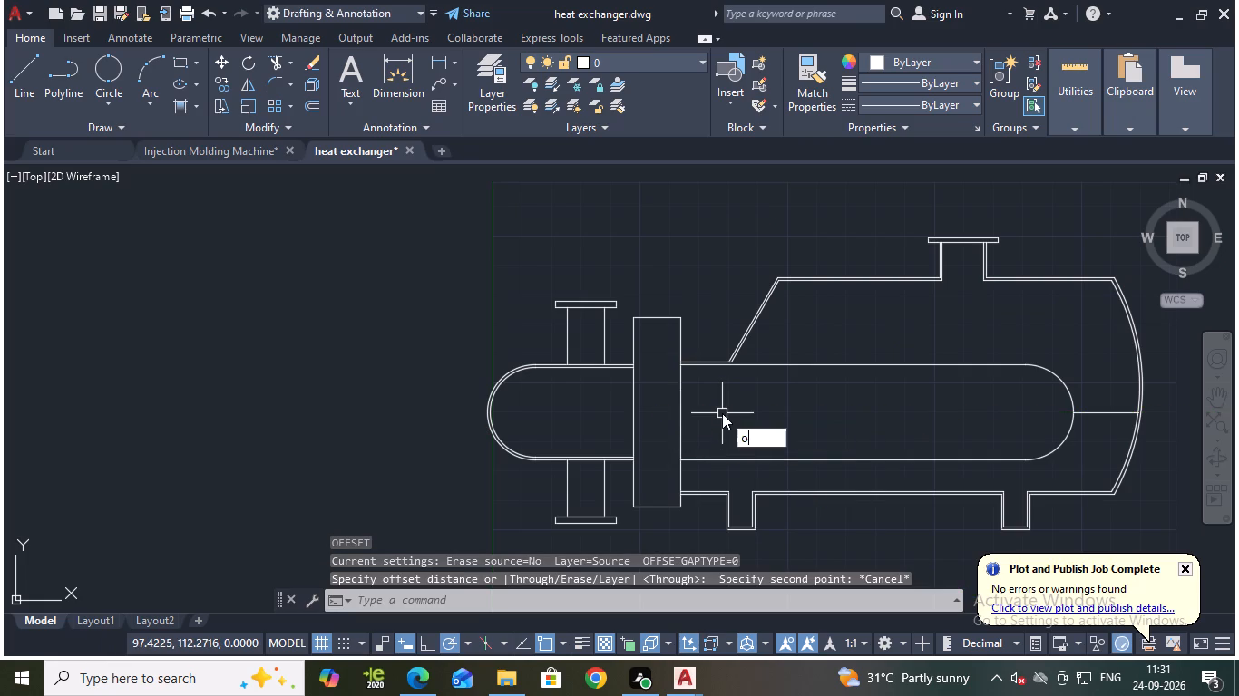
key("Return")
key("Return")
left_click(679, 416)
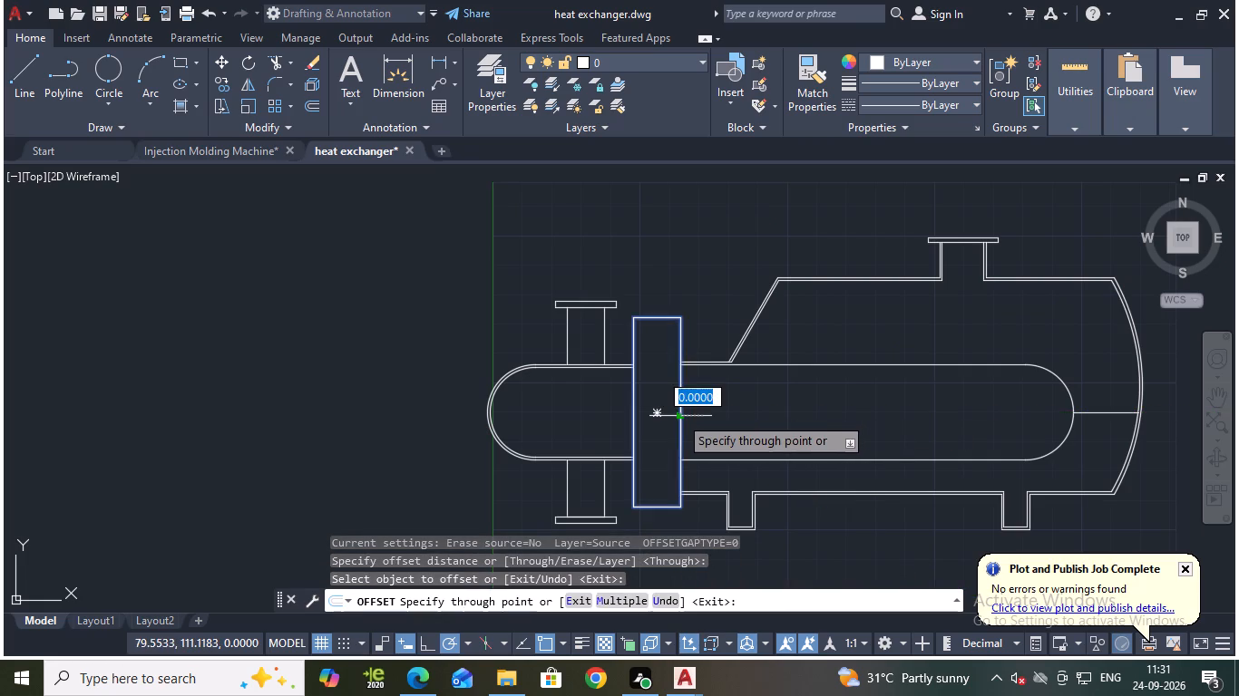
key("1")
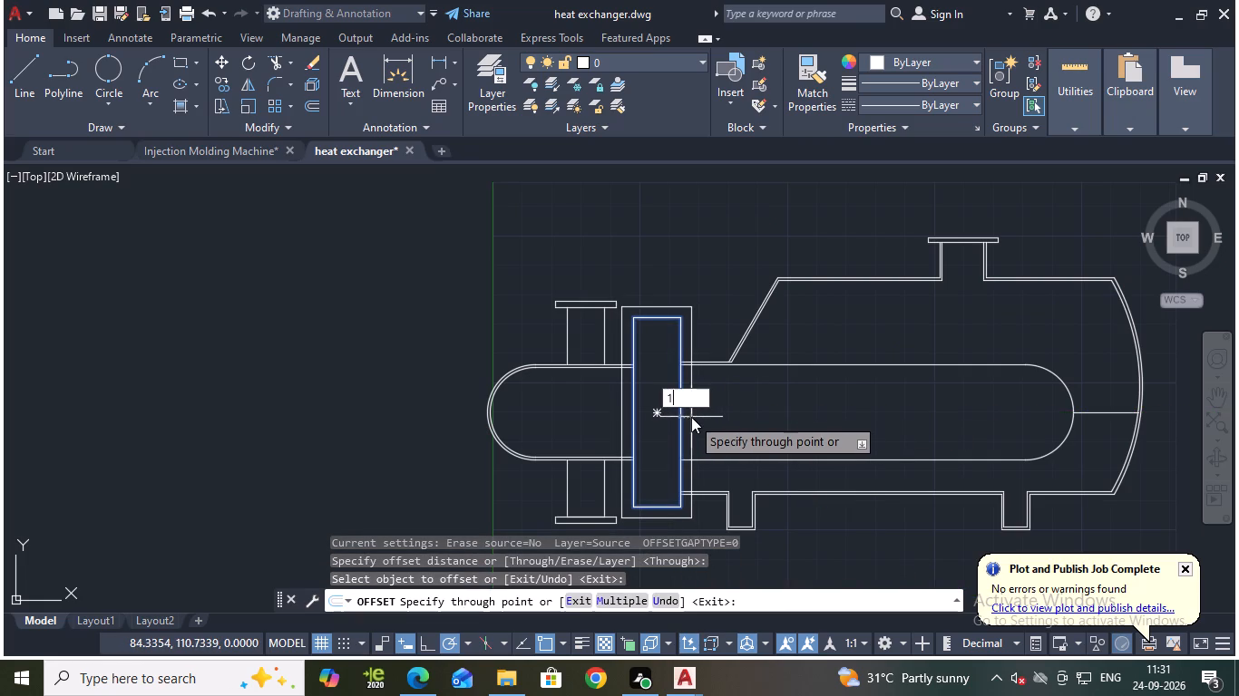
key("Return")
middle_click_drag(791, 393, 793, 396)
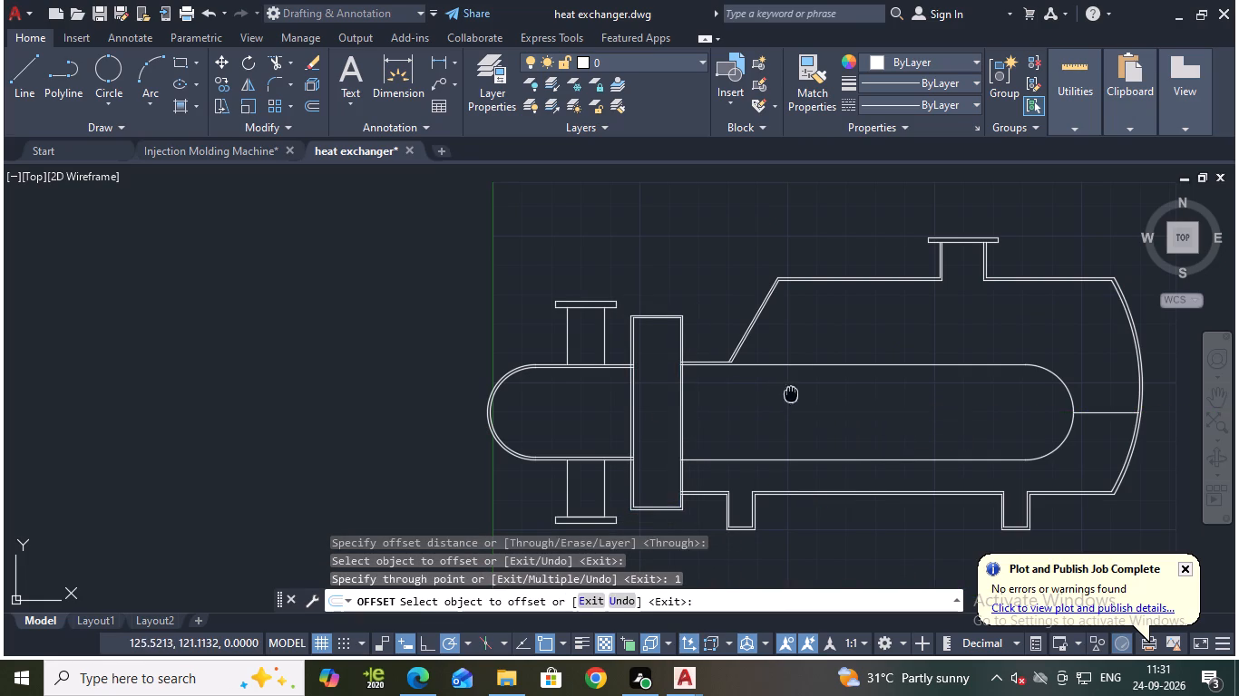
middle_click_drag(793, 396, 805, 416)
key("Escape")
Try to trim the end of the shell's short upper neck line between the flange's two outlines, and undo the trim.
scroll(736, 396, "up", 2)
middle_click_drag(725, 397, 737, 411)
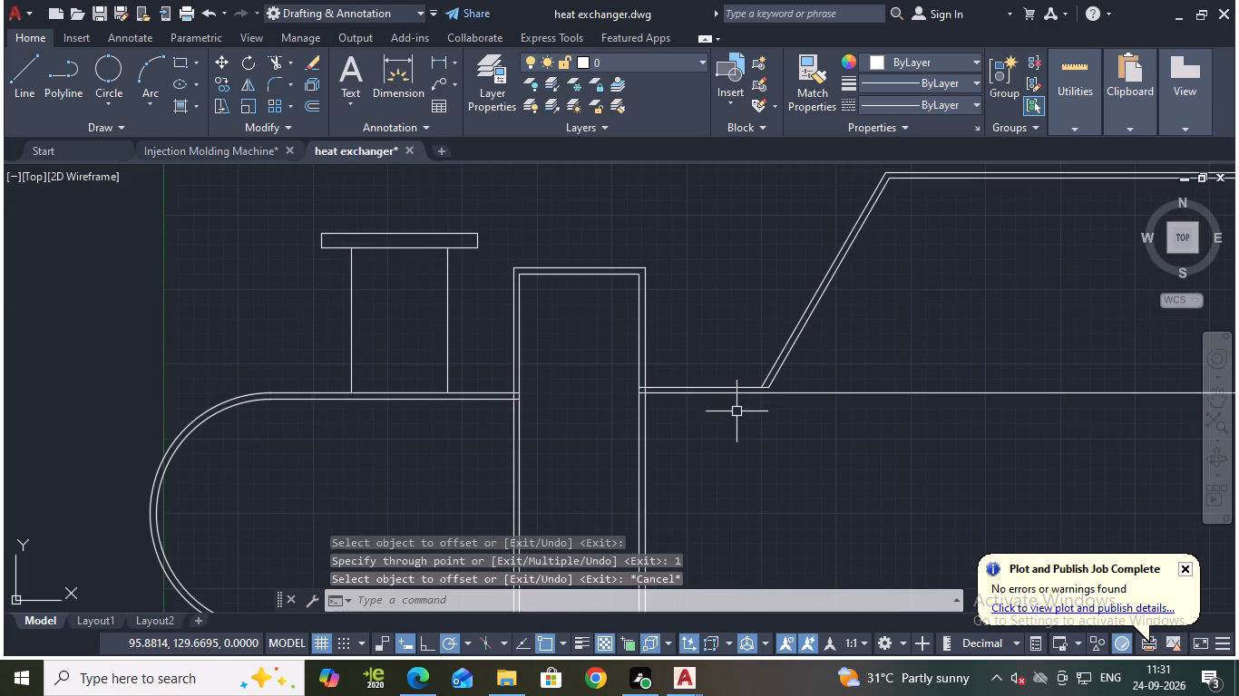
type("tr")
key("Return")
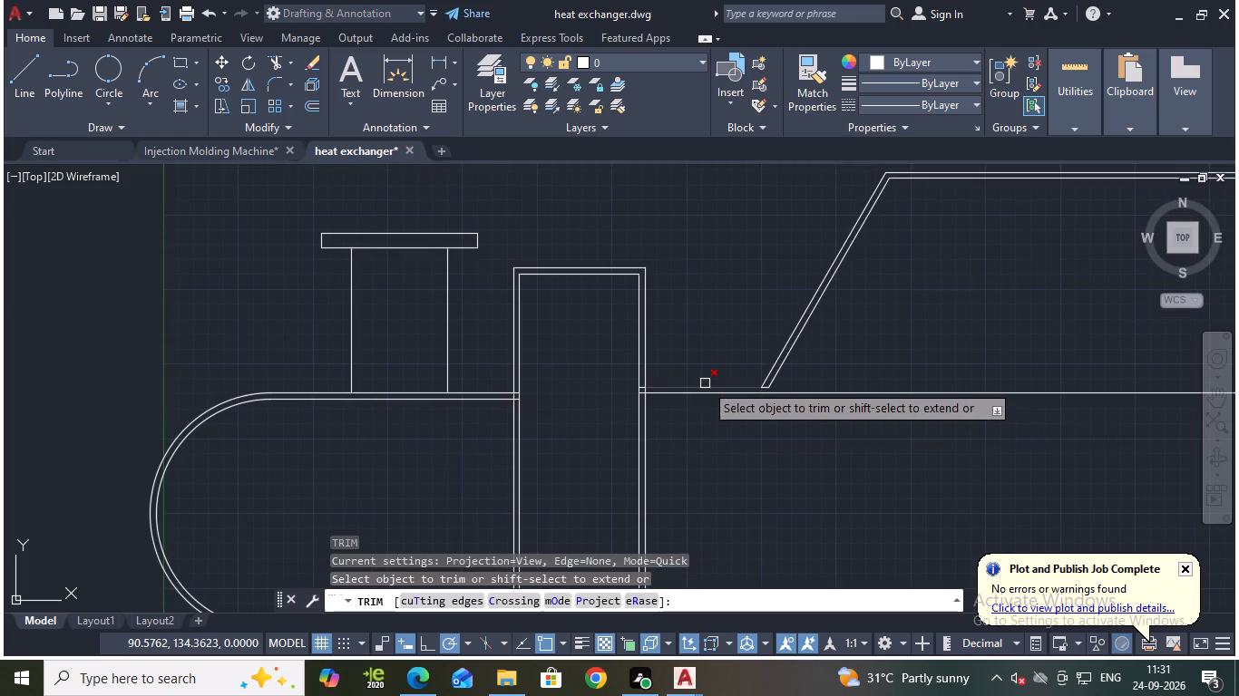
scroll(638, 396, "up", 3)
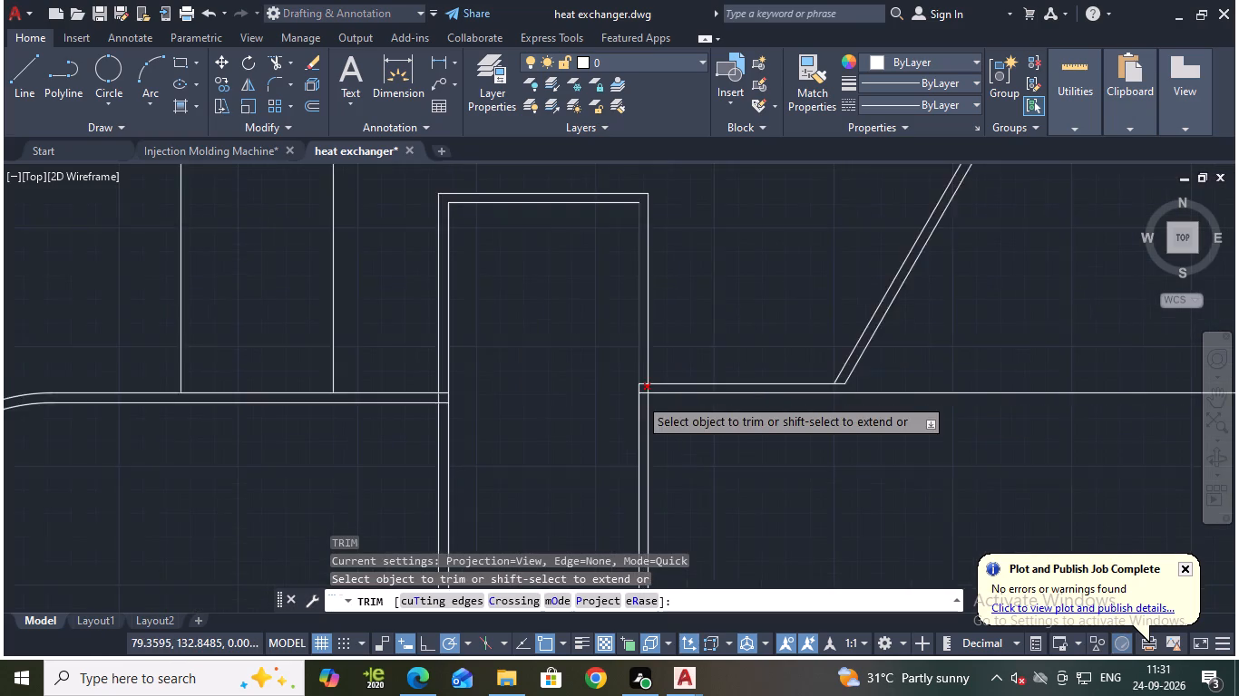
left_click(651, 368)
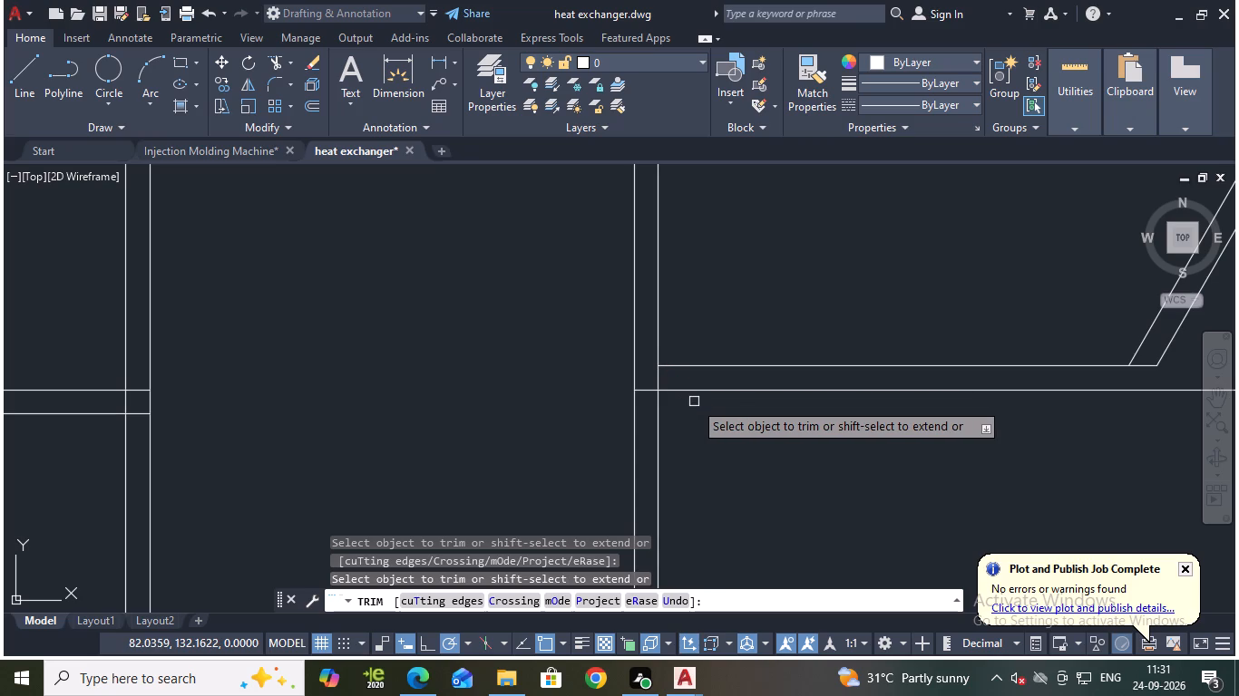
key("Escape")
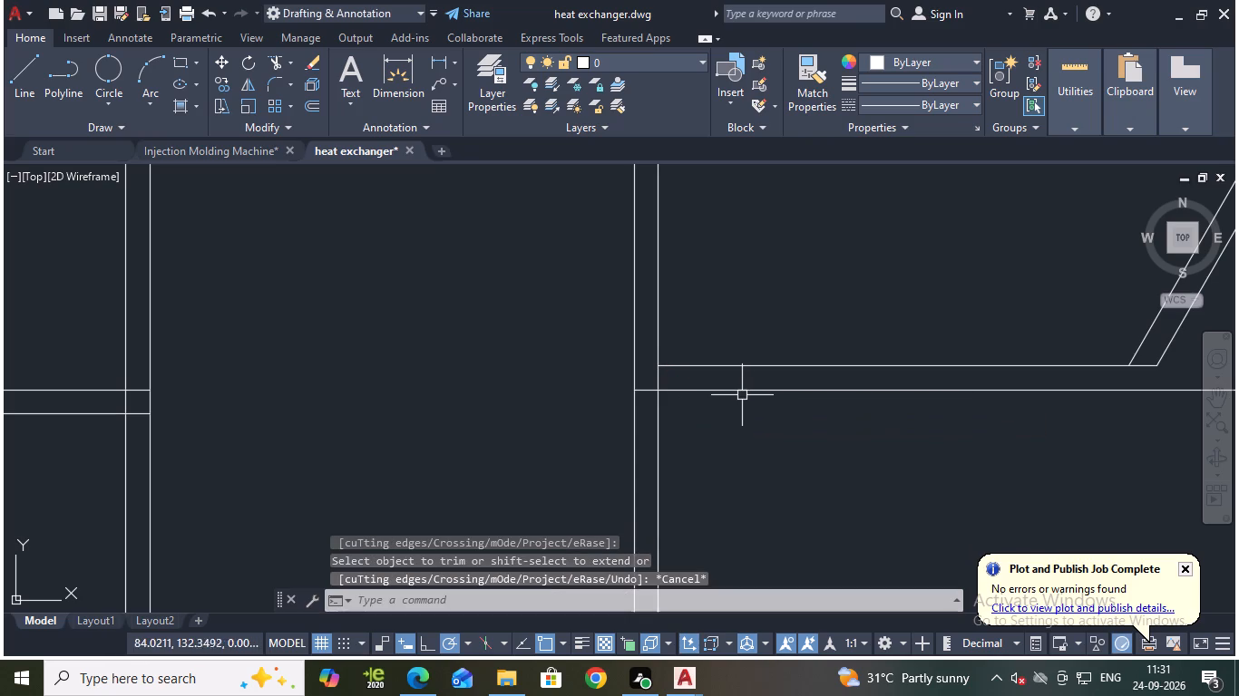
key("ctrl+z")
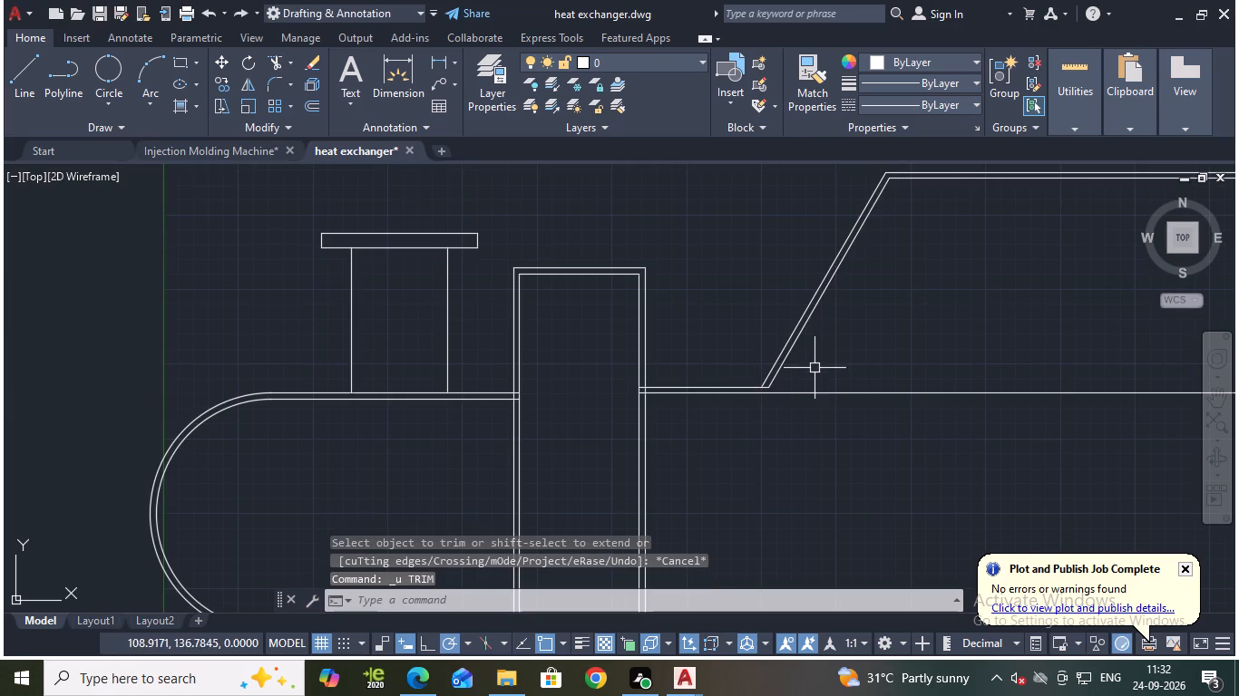
Offset the shell's short upper neck line, between the flange and the sloped wall, upward by 1 unit.
scroll(774, 384, "up", 1)
scroll(796, 376, "down", 1)
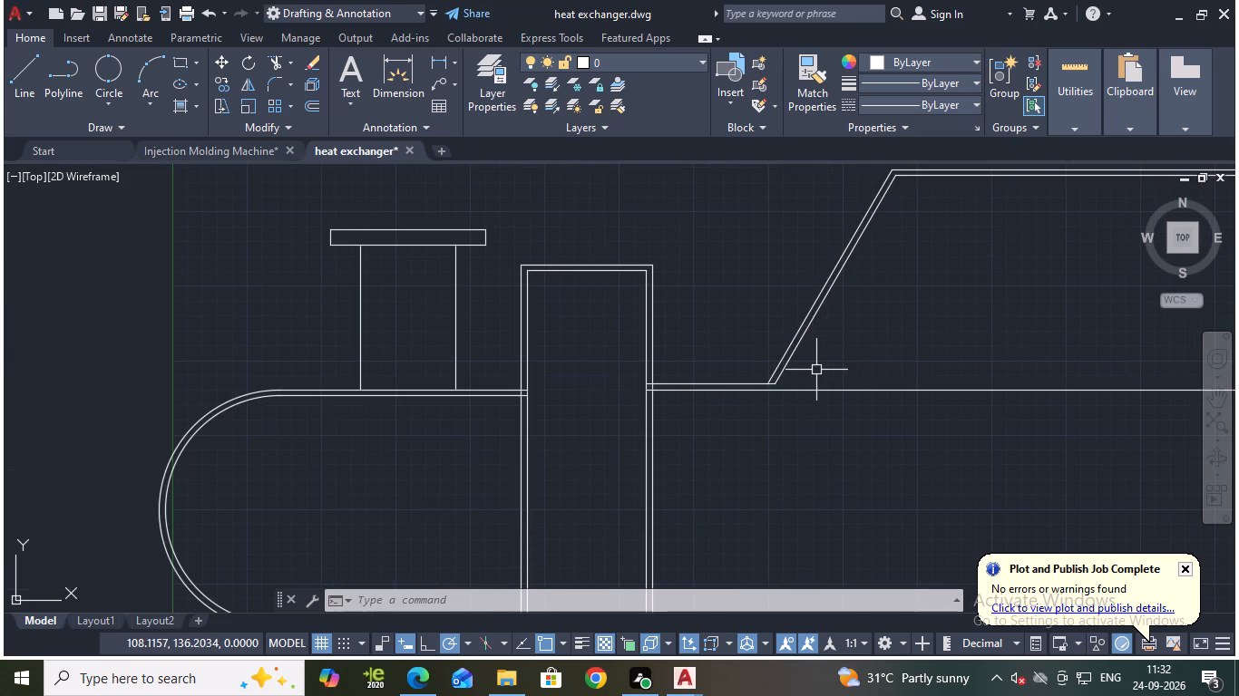
left_click(704, 382)
key("o")
key("Return")
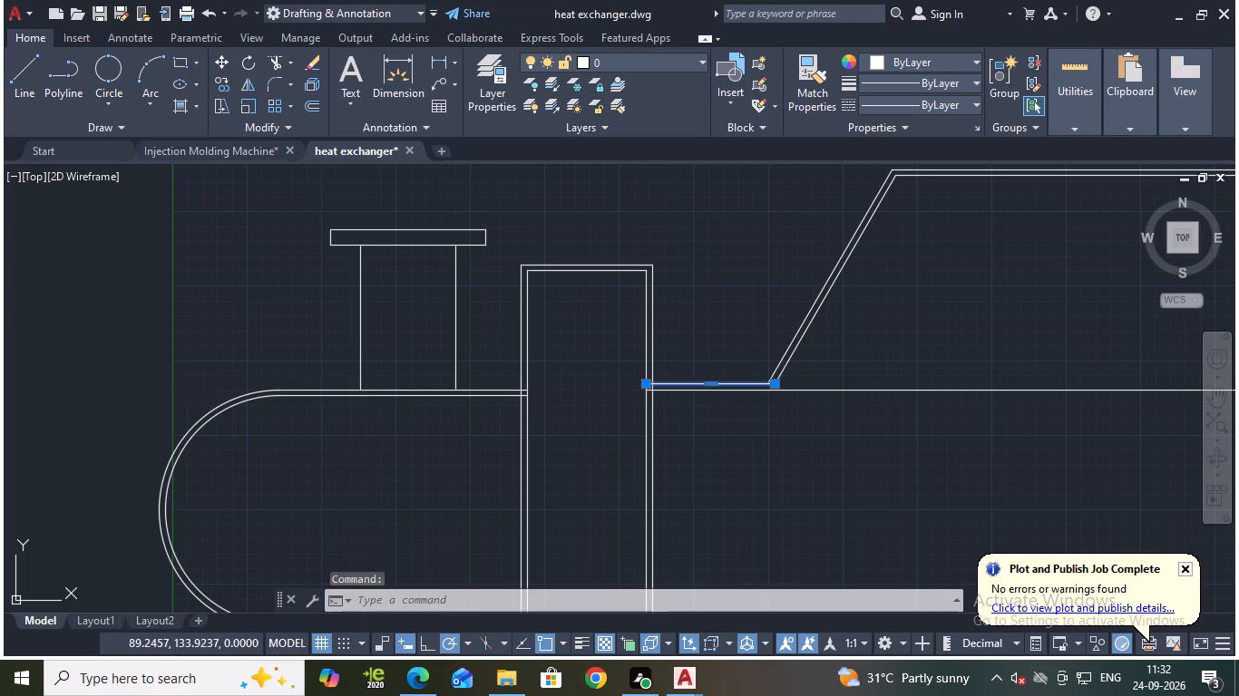
key("Return")
key("1")
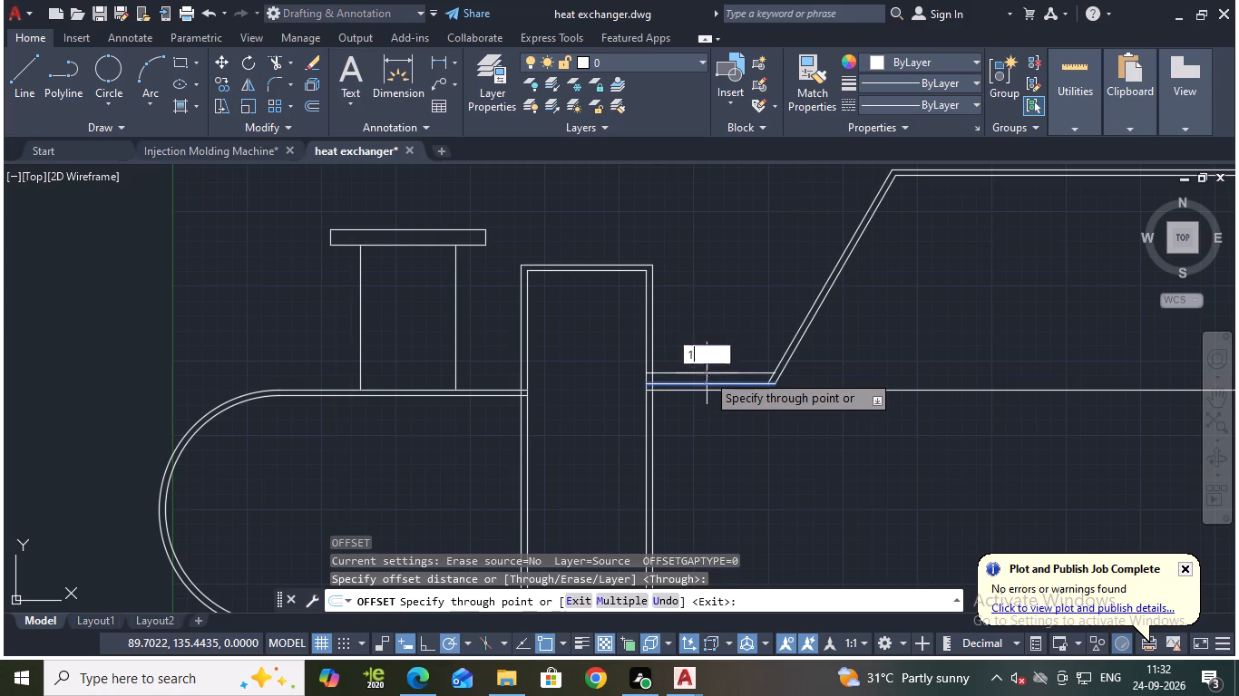
key("Return")
key("Escape")
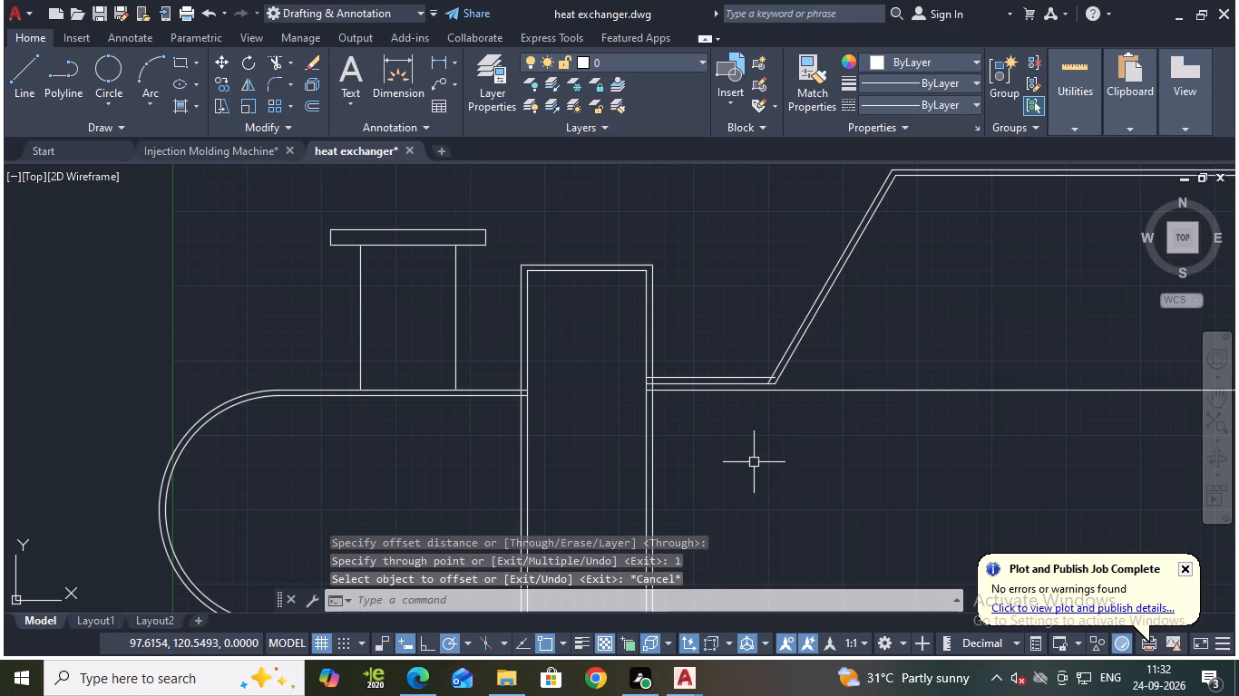
Trim the overhanging ends where the new neck line crosses the sloped shell wall's upper line so they form a clean corner.
type("tr")
key("Return")
scroll(755, 394, "up", 2)
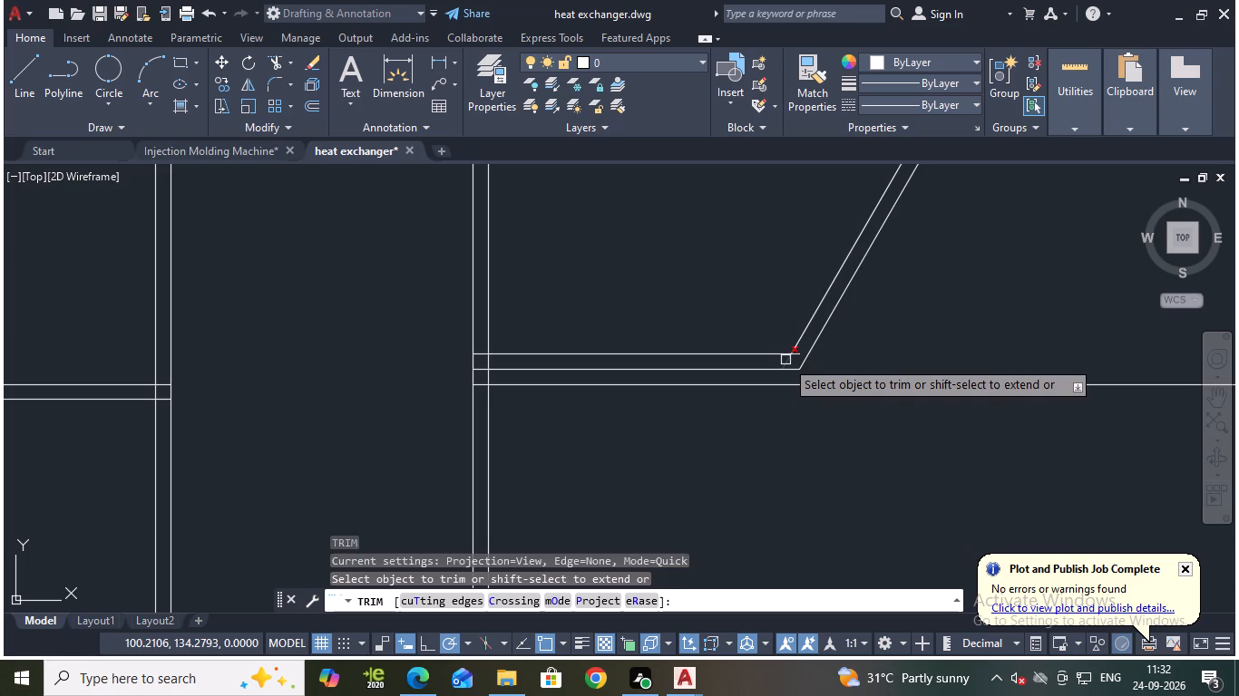
left_click(785, 360)
left_click(800, 353)
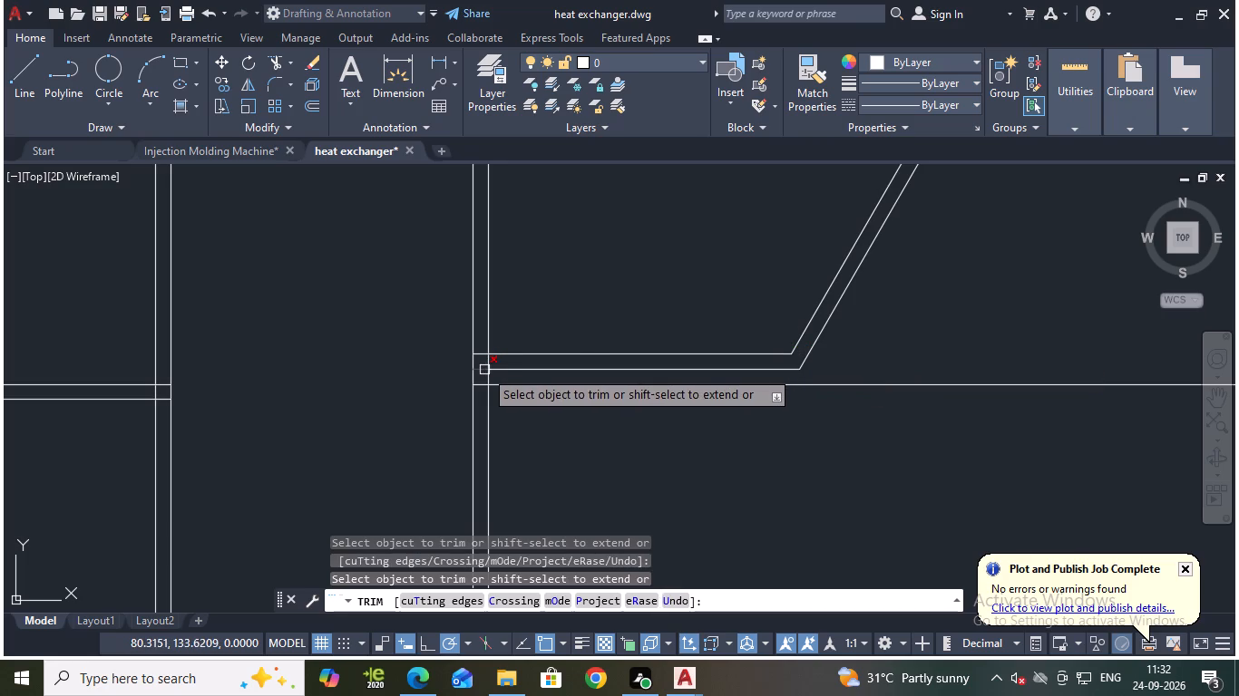
Trim both neck lines' ends inside the flange's double outline and the flange's outer edge between the two neck lines.
left_click(484, 370)
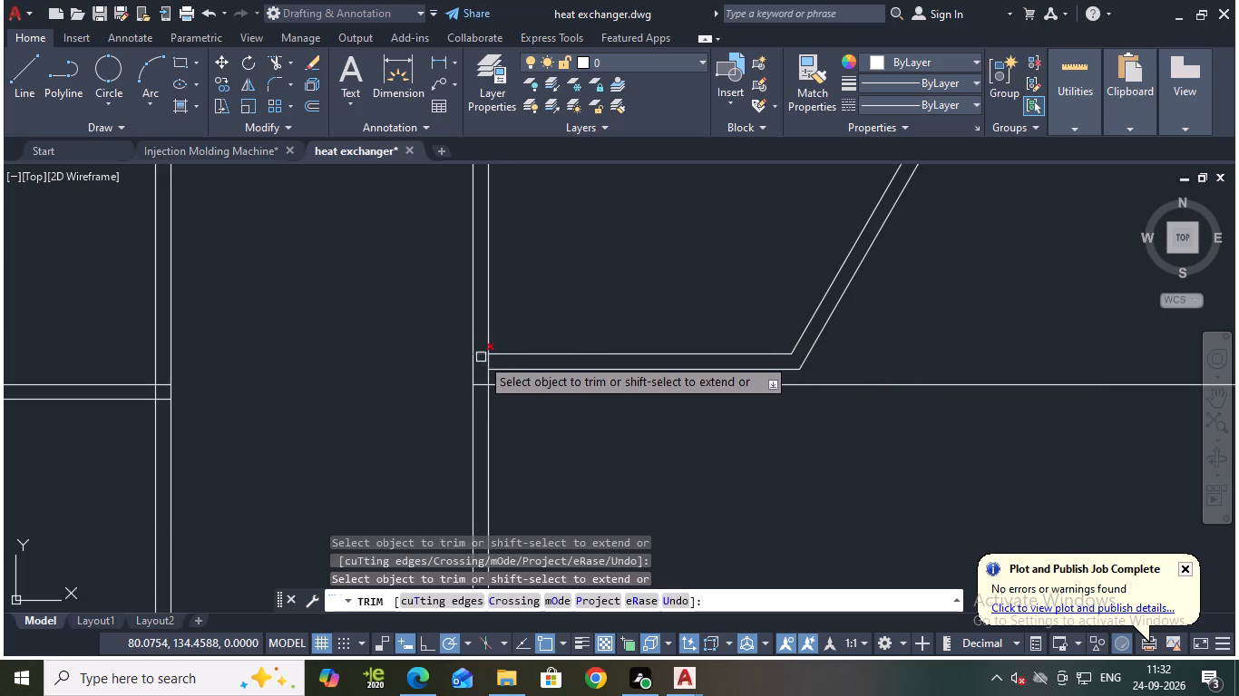
left_click(481, 357)
left_click(488, 362)
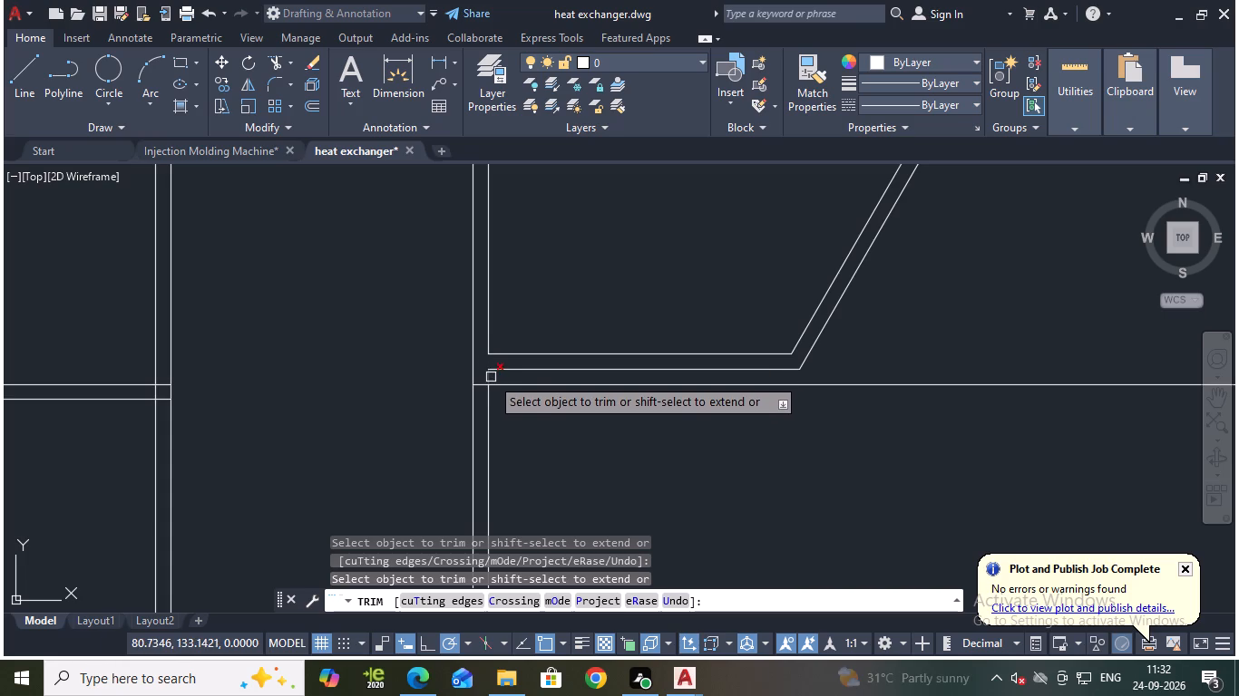
Examine the flange's junctions with the neck, the lower shell wall and the tube bundle.
scroll(535, 419, "down", 2)
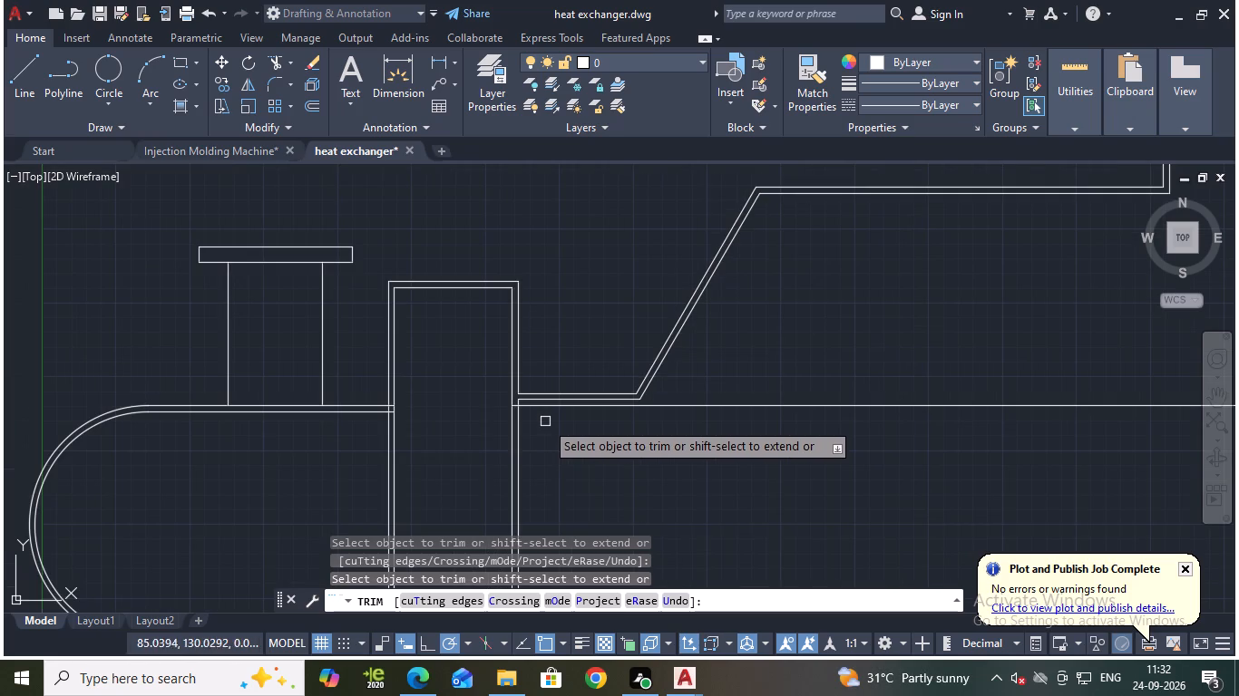
middle_click_drag(591, 442, 734, 420)
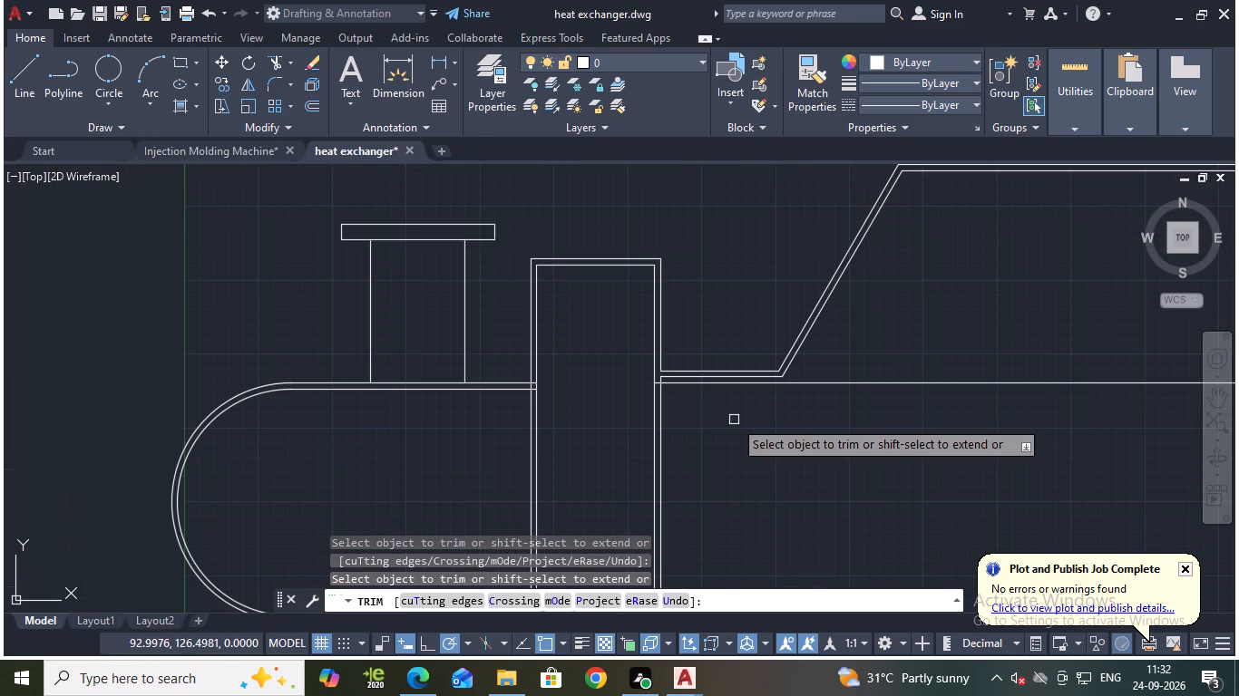
scroll(734, 420, "down", 1)
middle_click_drag(750, 451, 727, 373)
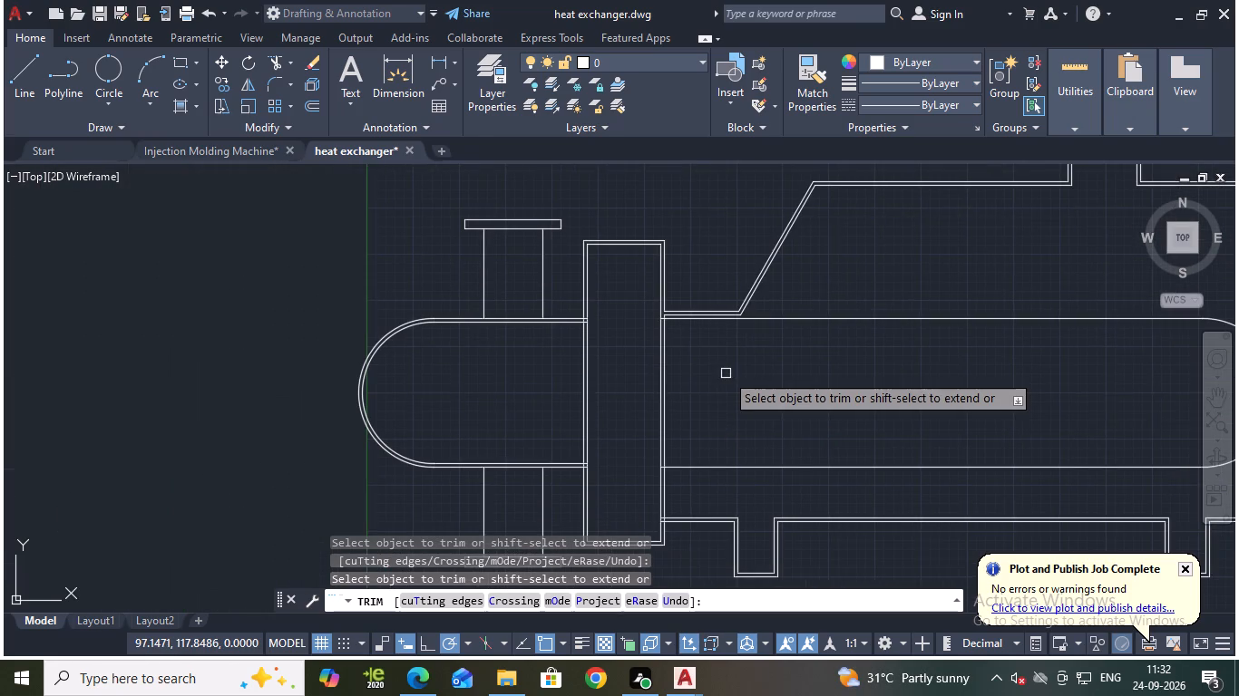
scroll(726, 373, "down", 2)
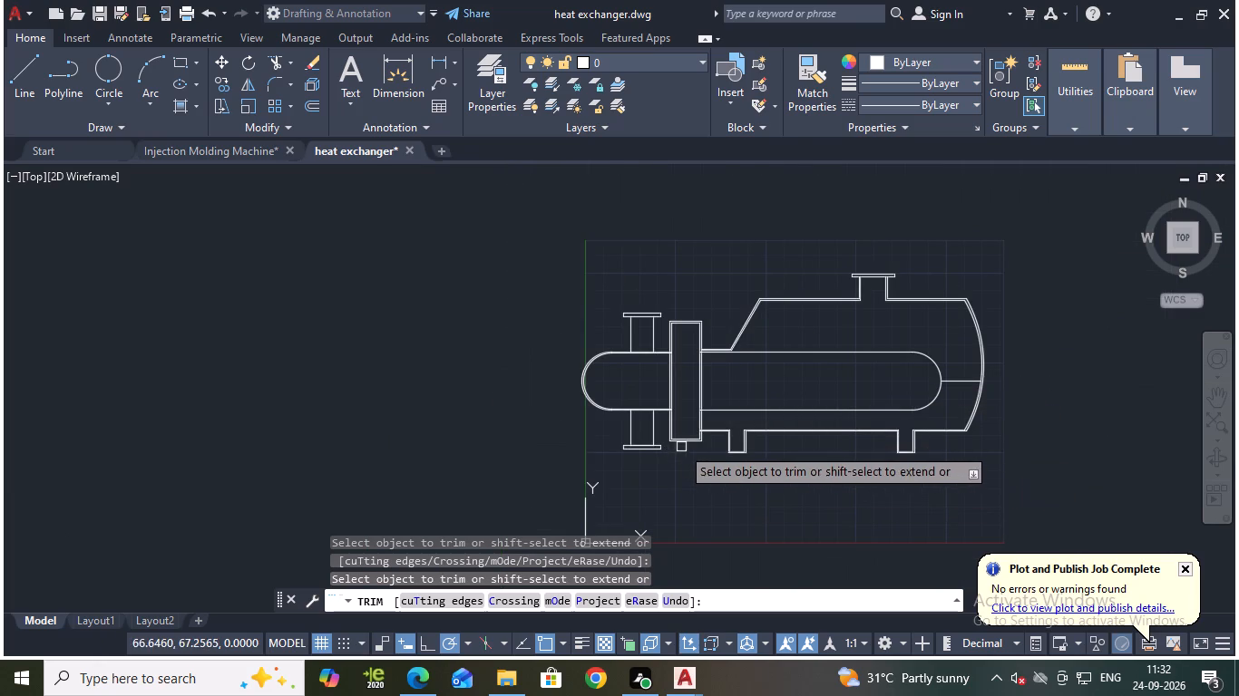
scroll(681, 447, "up", 5)
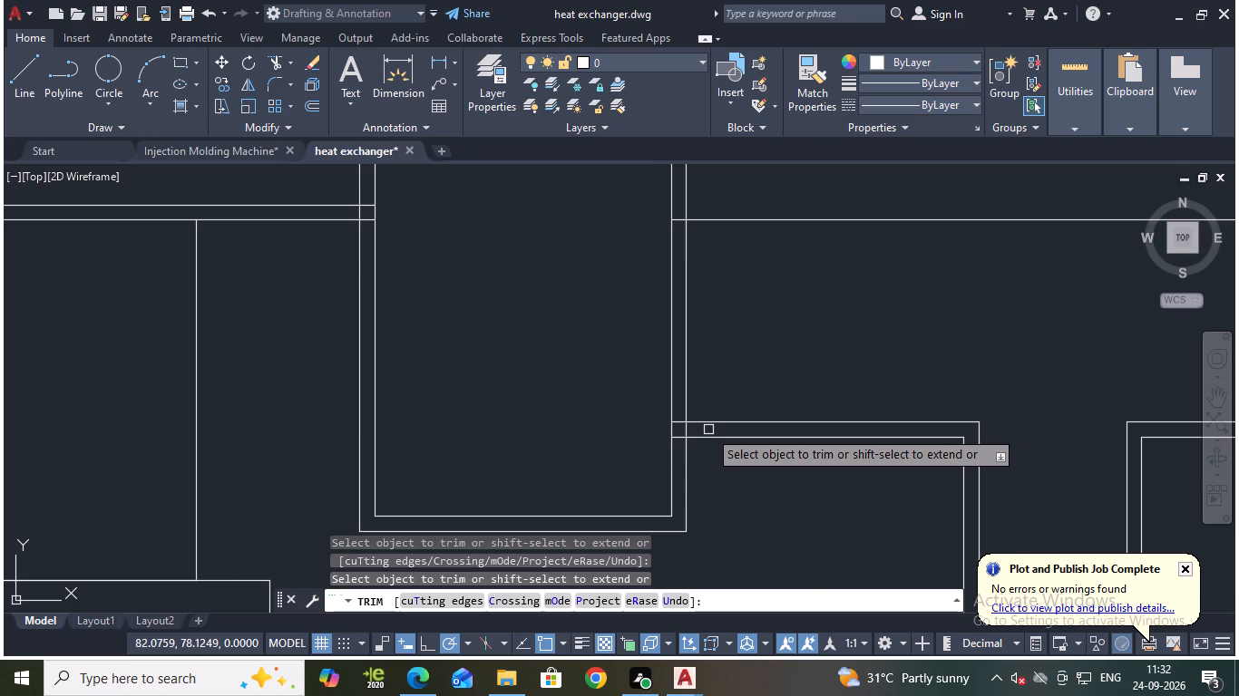
scroll(708, 430, "down", 2)
middle_click_drag(762, 409, 670, 410)
scroll(670, 411, "down", 1)
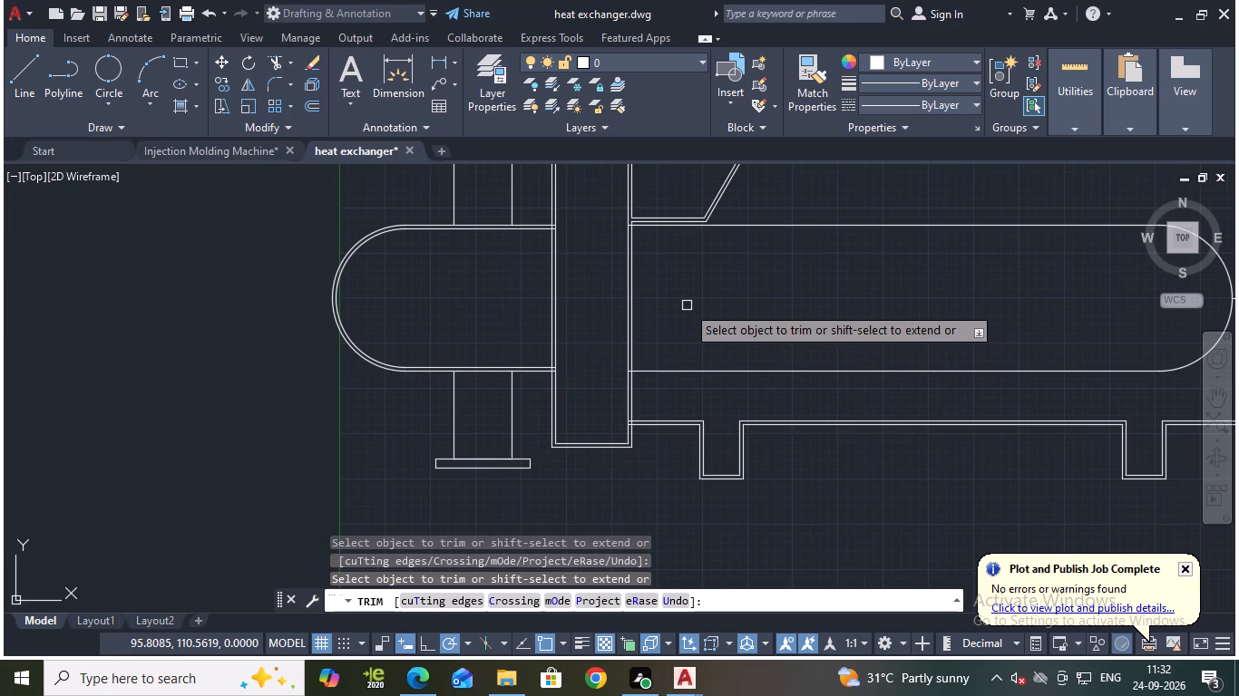
middle_click_drag(744, 262, 741, 353)
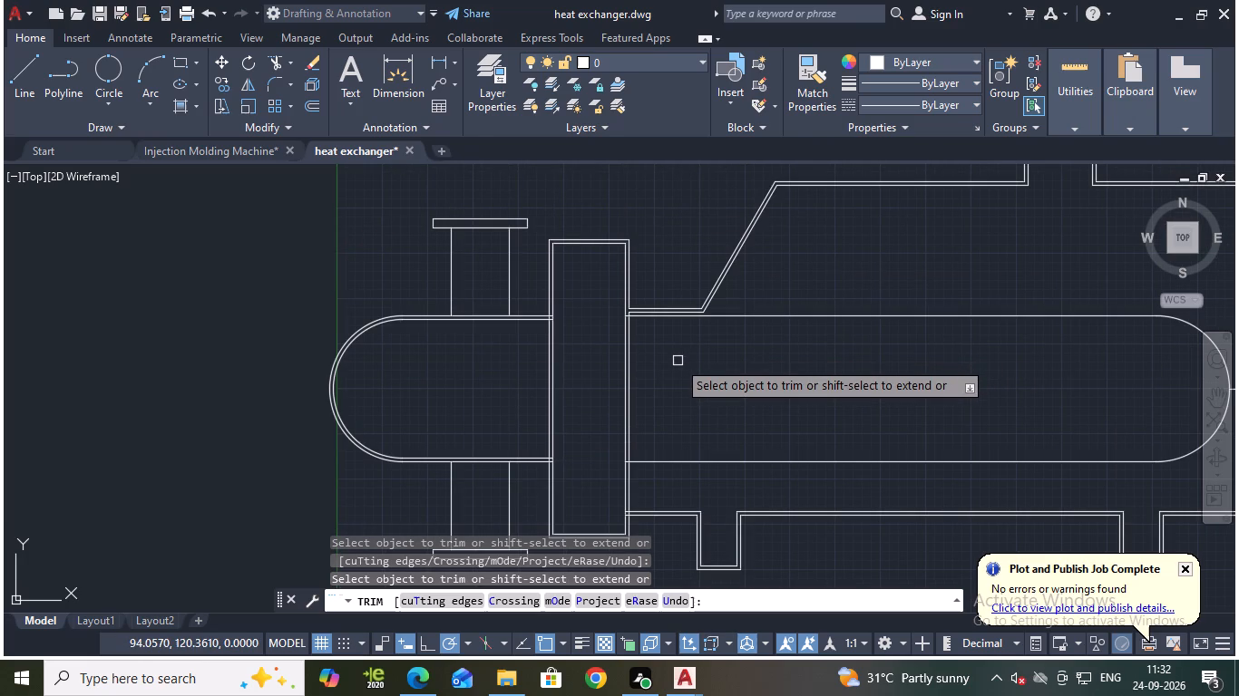
key("Escape")
Draw a horizontal line across the flange's upper part, just above the shell neck, extending past both flange sides.
key("l")
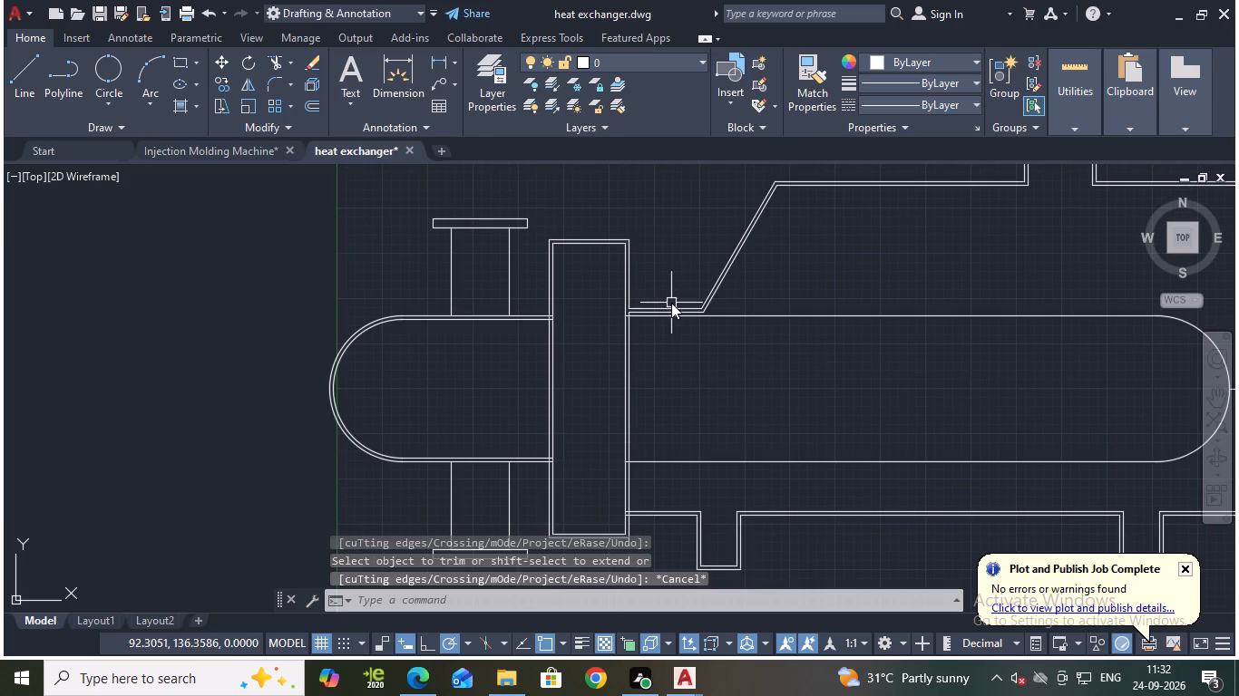
key("Return")
left_click(643, 286)
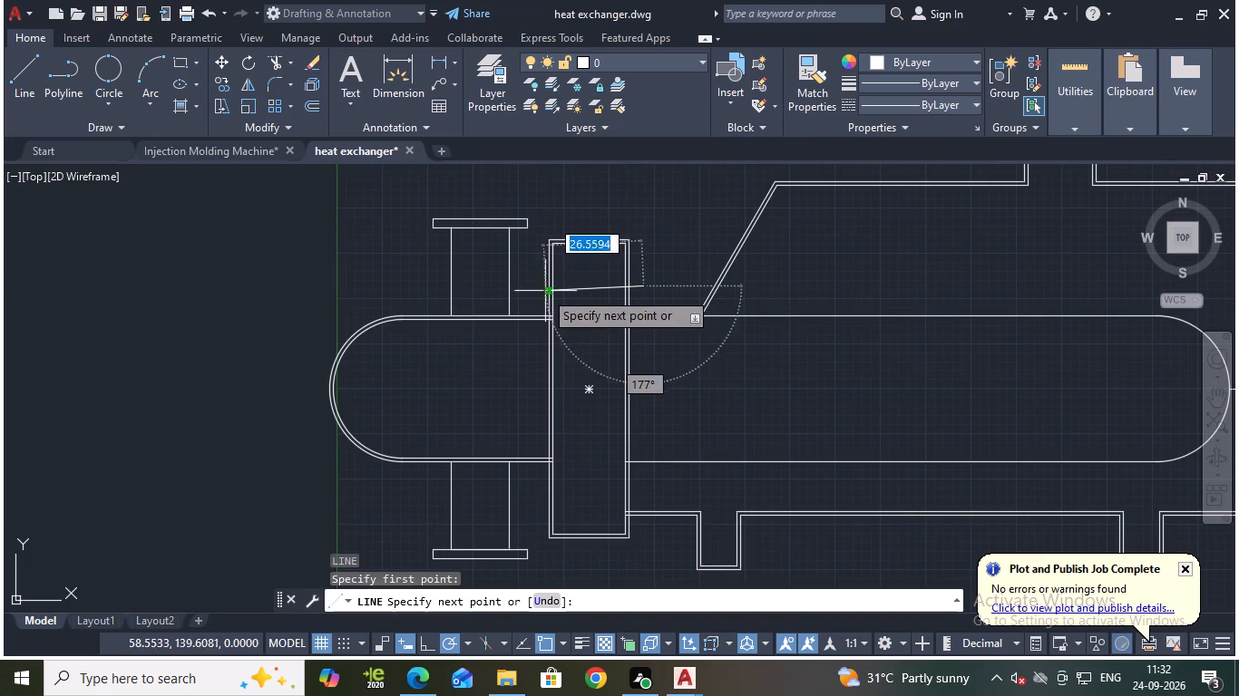
left_click(528, 289)
key("Escape")
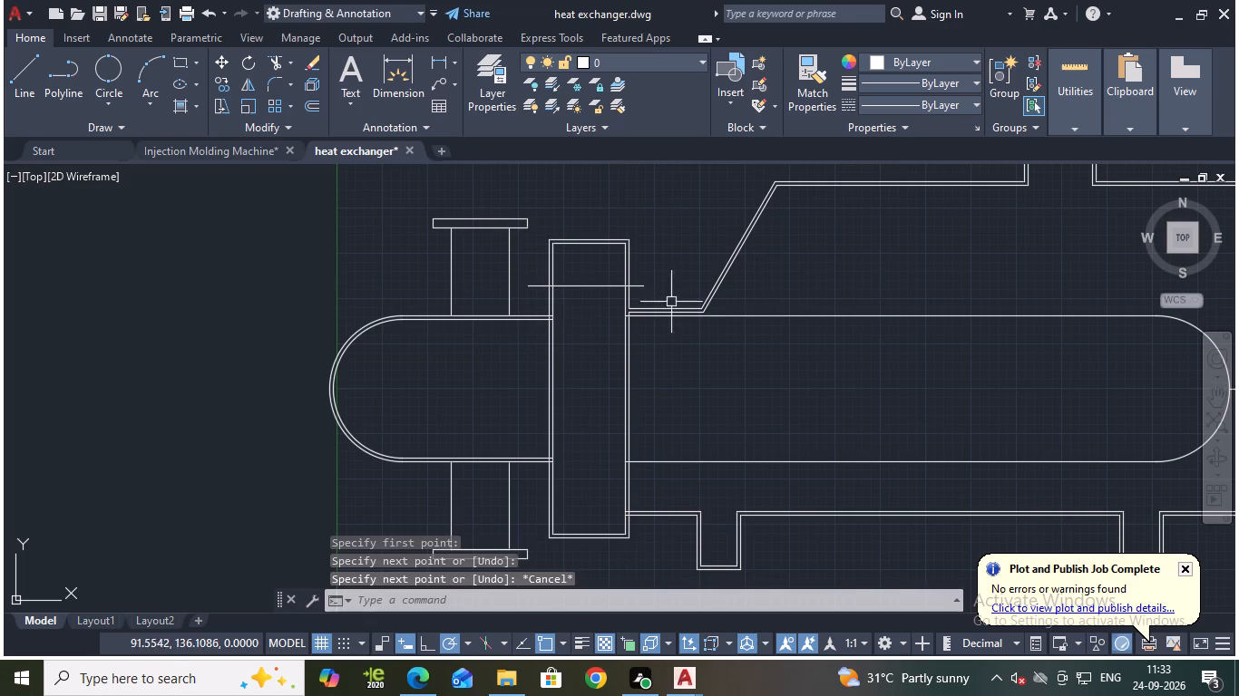
Trim the end flange's double outline above the new horizontal line and remove its leftover top edge lines.
type("tyr")
key("BackSpace")
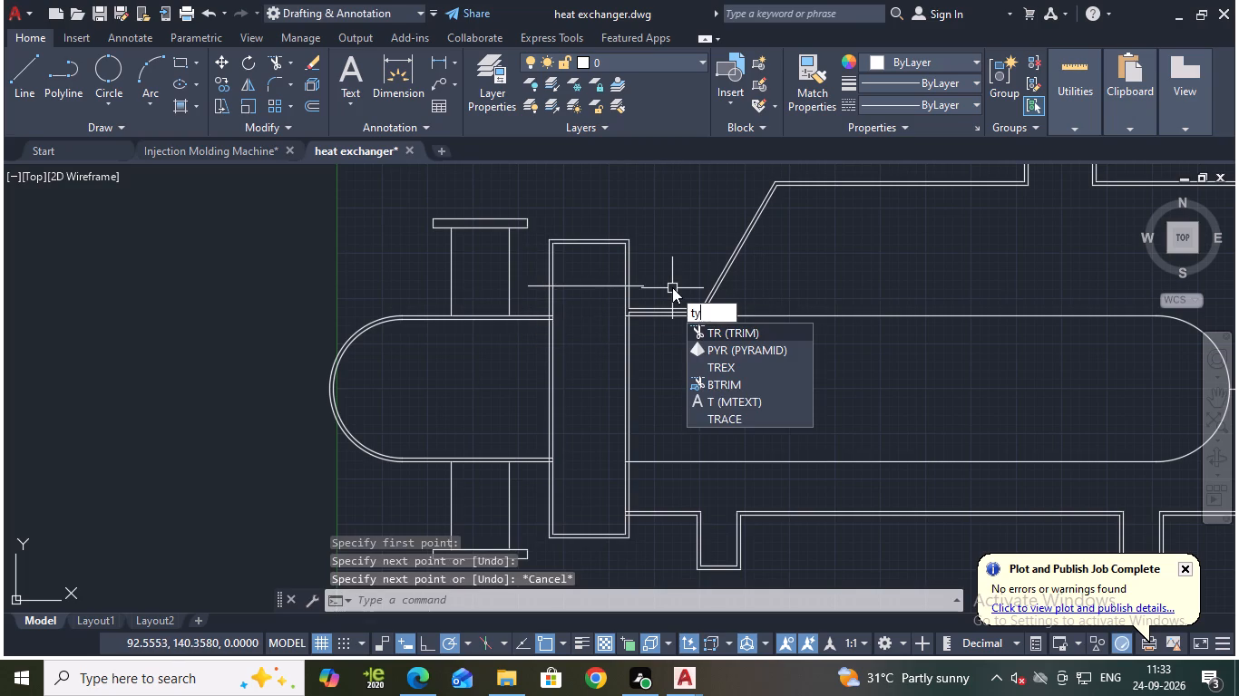
key("BackSpace")
key("r")
key("Return")
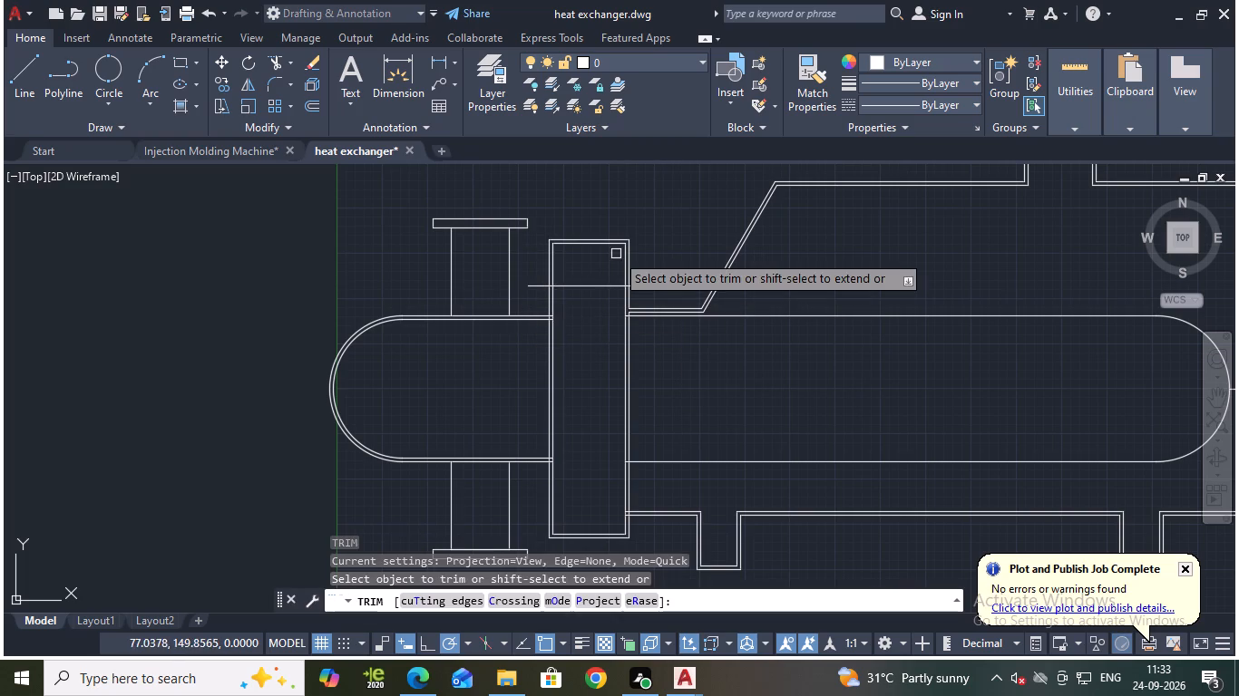
left_click_drag(662, 273, 541, 252)
left_click_drag(563, 261, 565, 261)
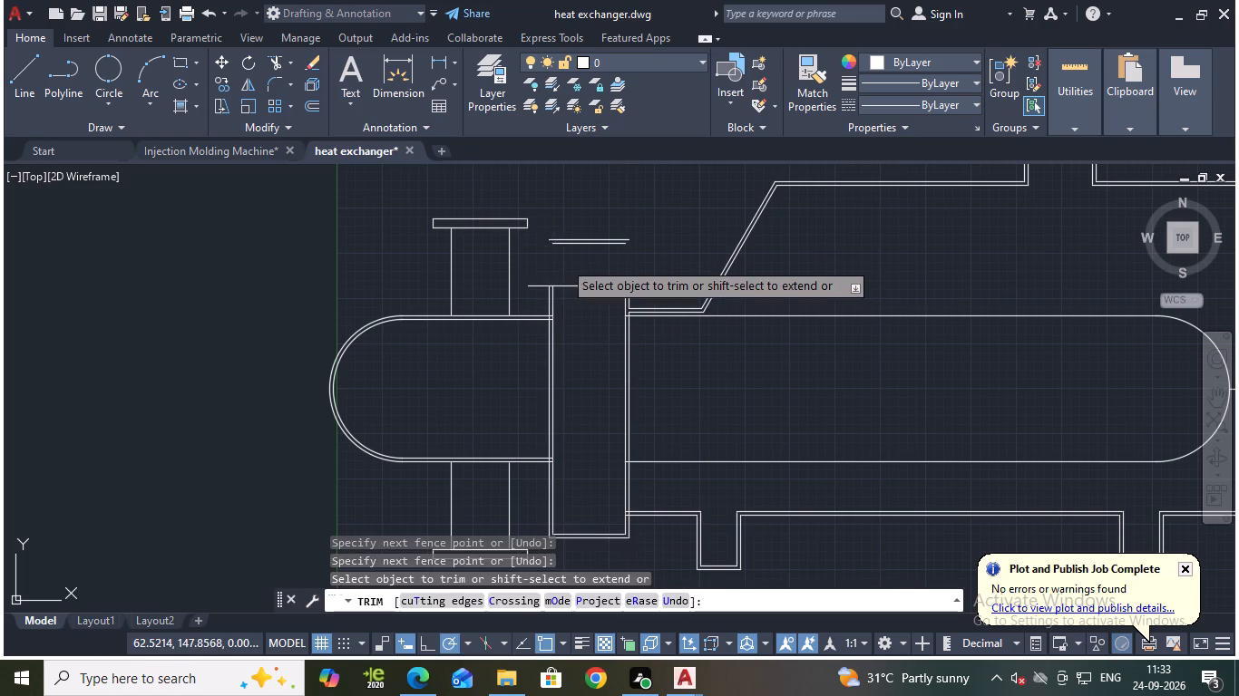
left_click_drag(565, 261, 584, 220)
key("Escape")
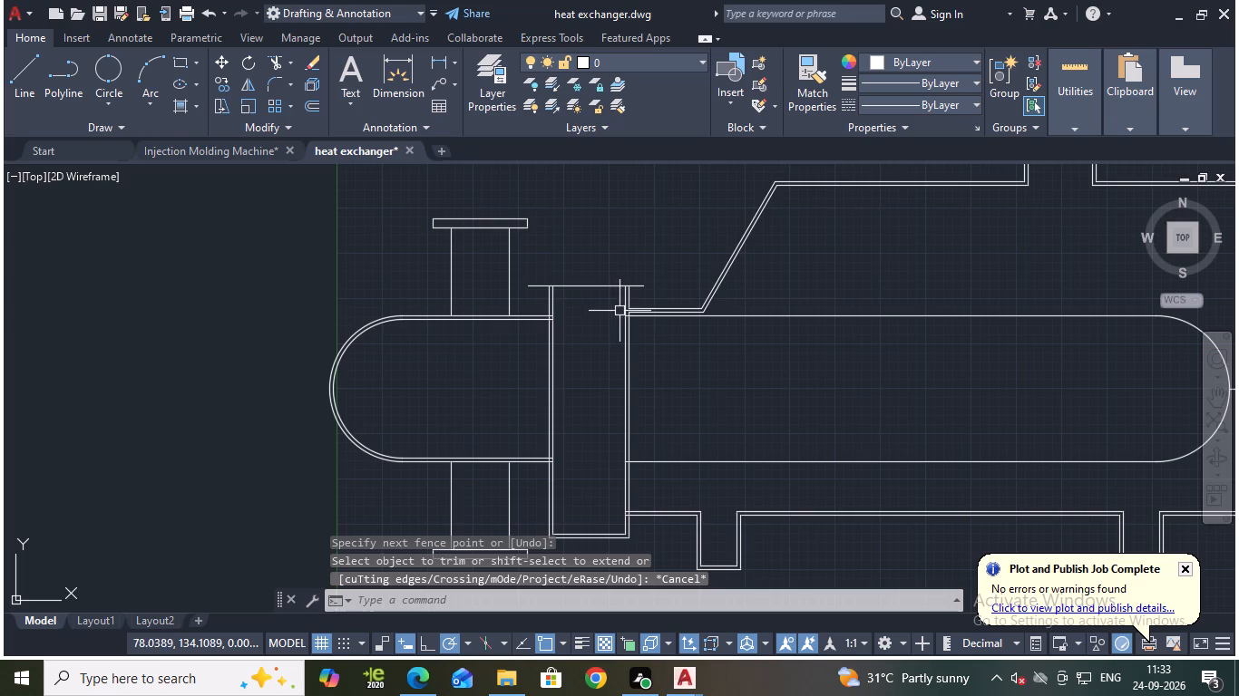
Mirror the flange's upper horizontal line about the exchanger's horizontal centreline, keeping the original.
left_click(597, 286)
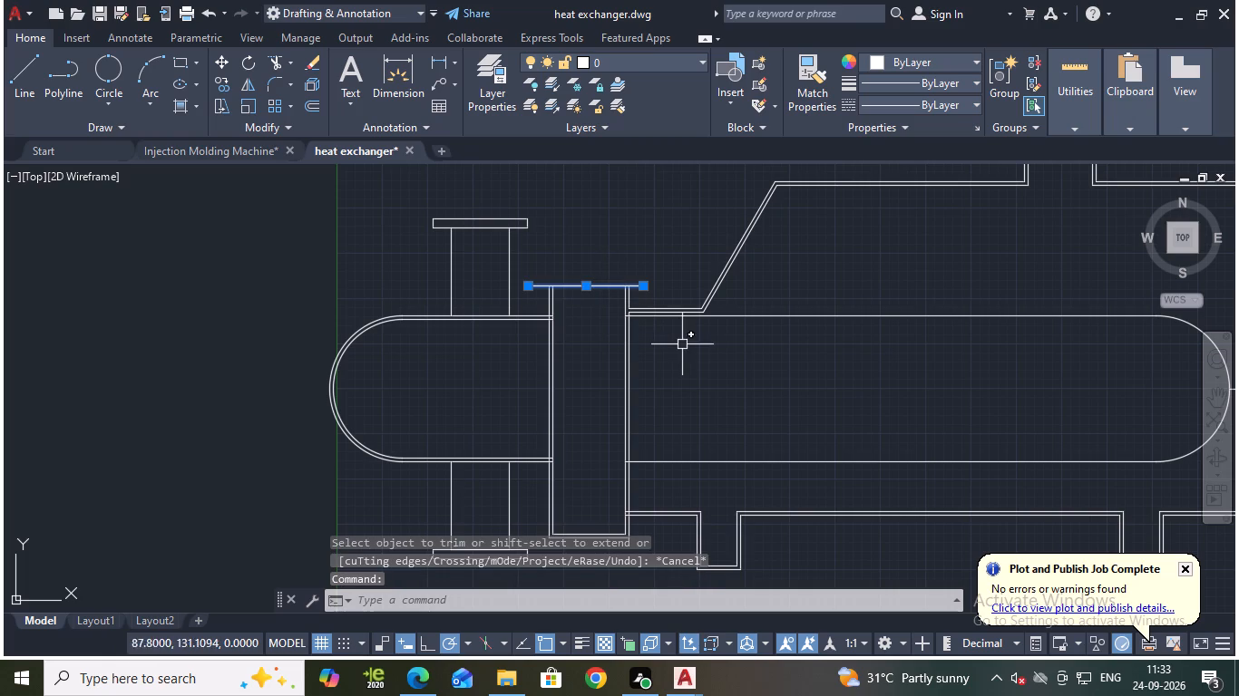
type("mi")
key("Return")
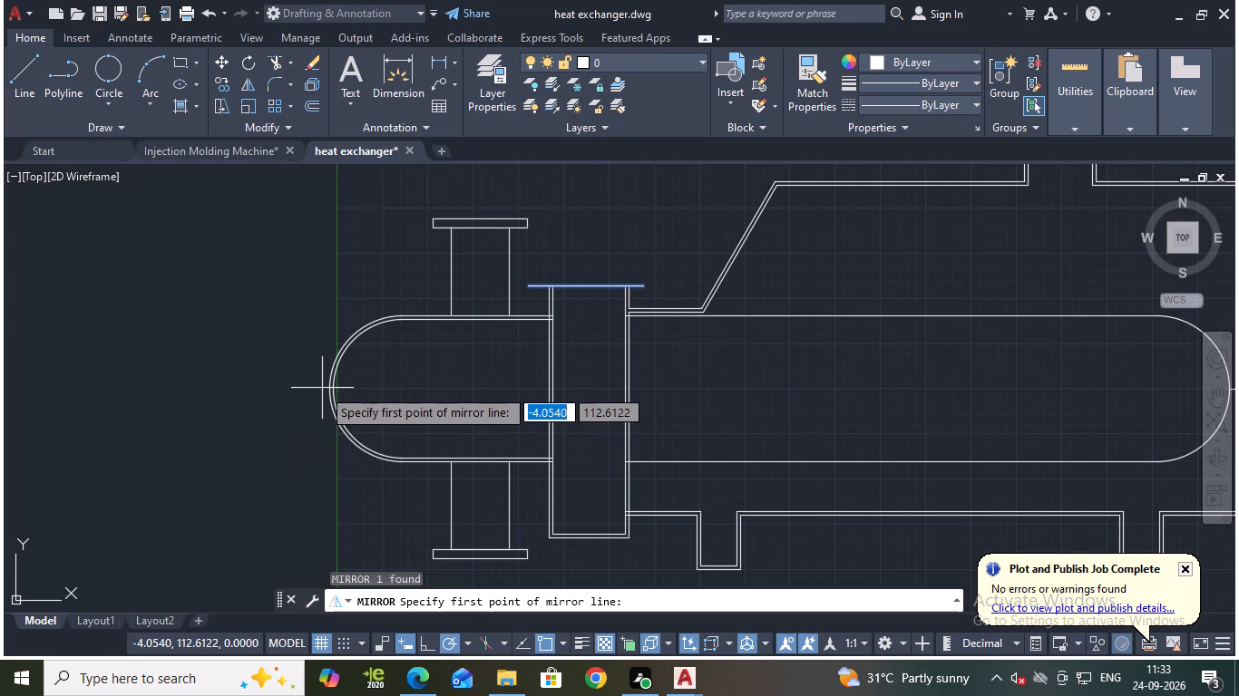
left_click(400, 388)
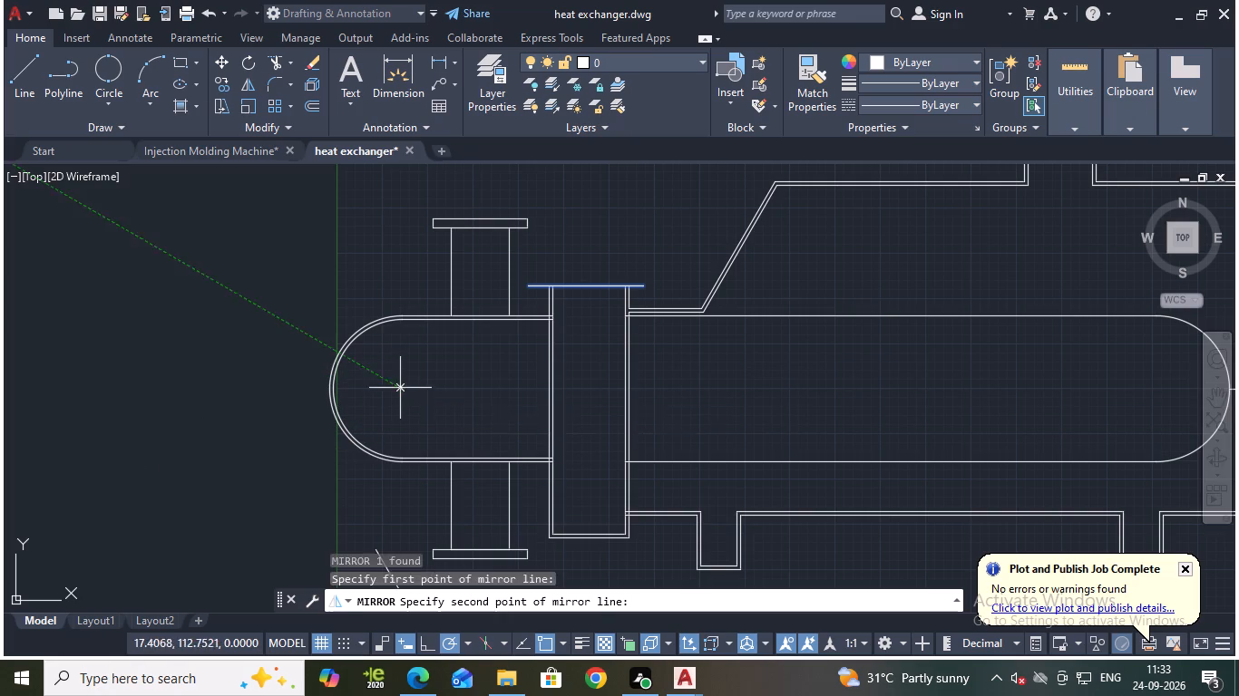
left_click(669, 391)
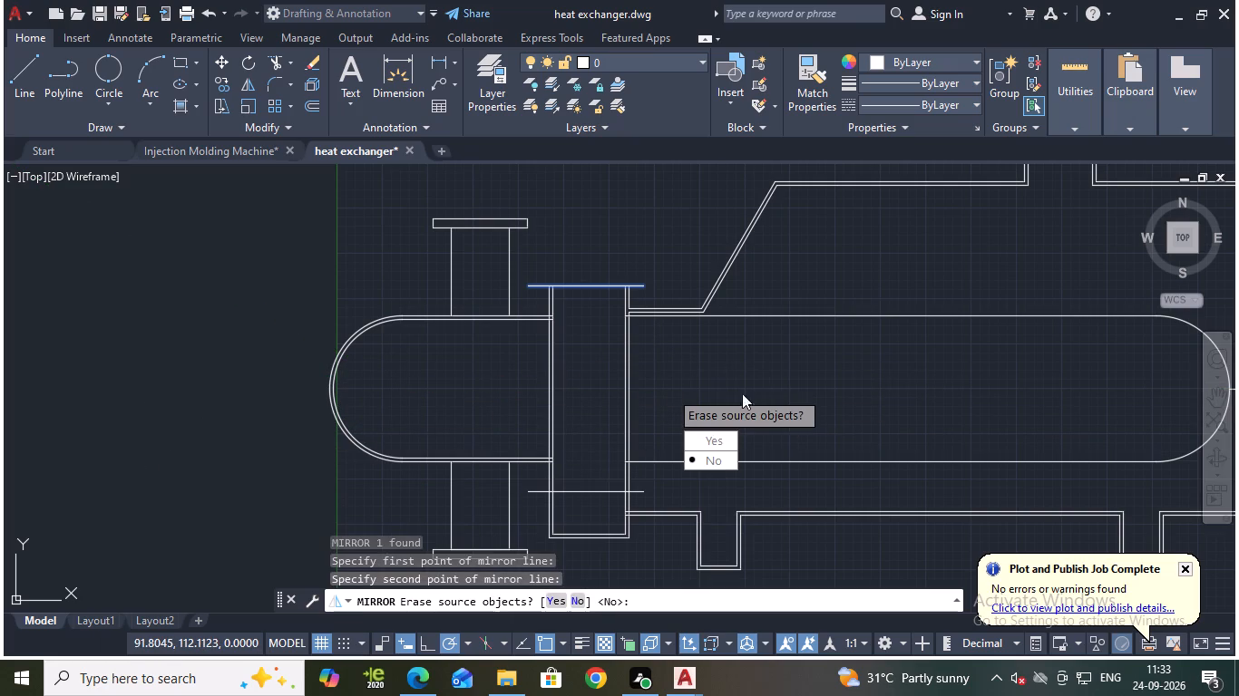
left_click_drag(708, 457, 669, 391)
key("Escape")
Trim away the flange's side and bottom outline below the mirrored line, down to the lower shell wall on the shell side.
key("t")
key("r")
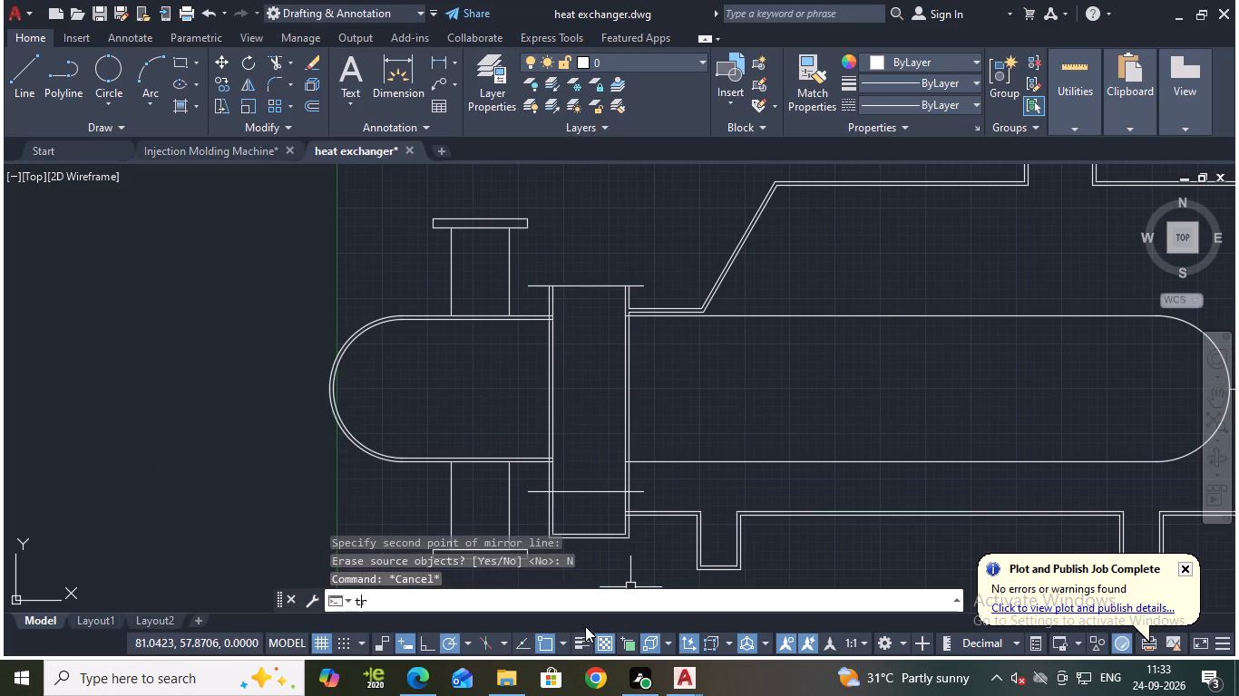
key("Return")
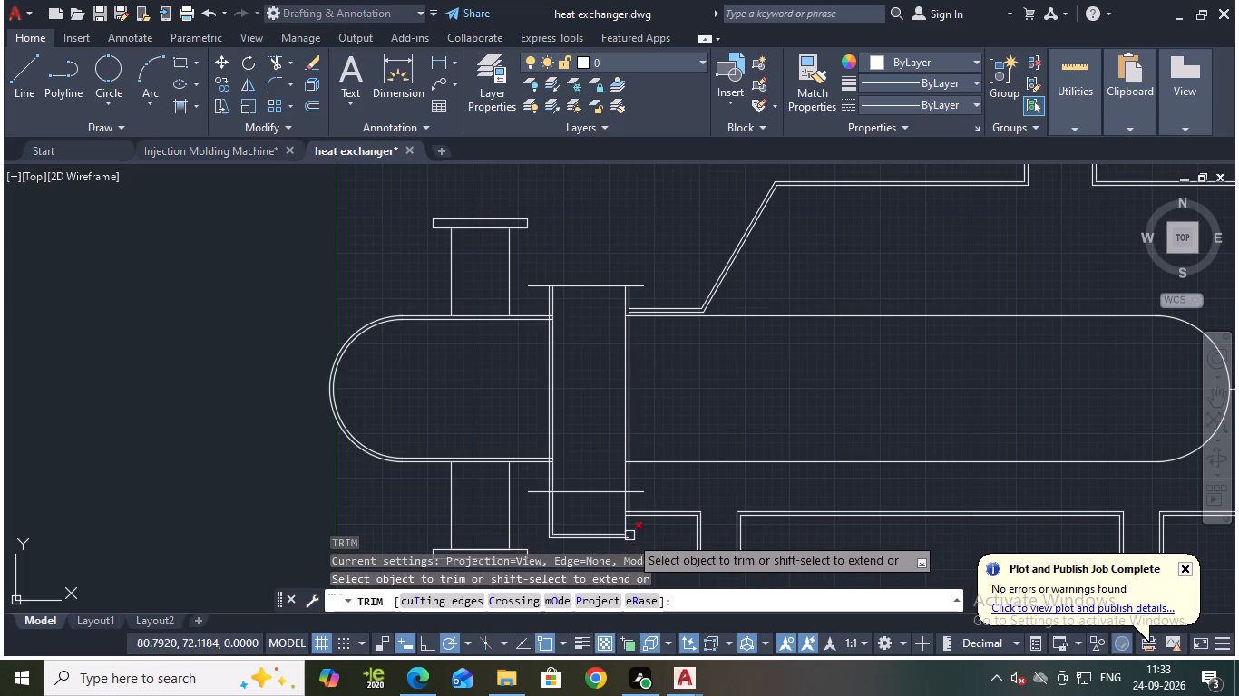
left_click(623, 534)
left_click(628, 530)
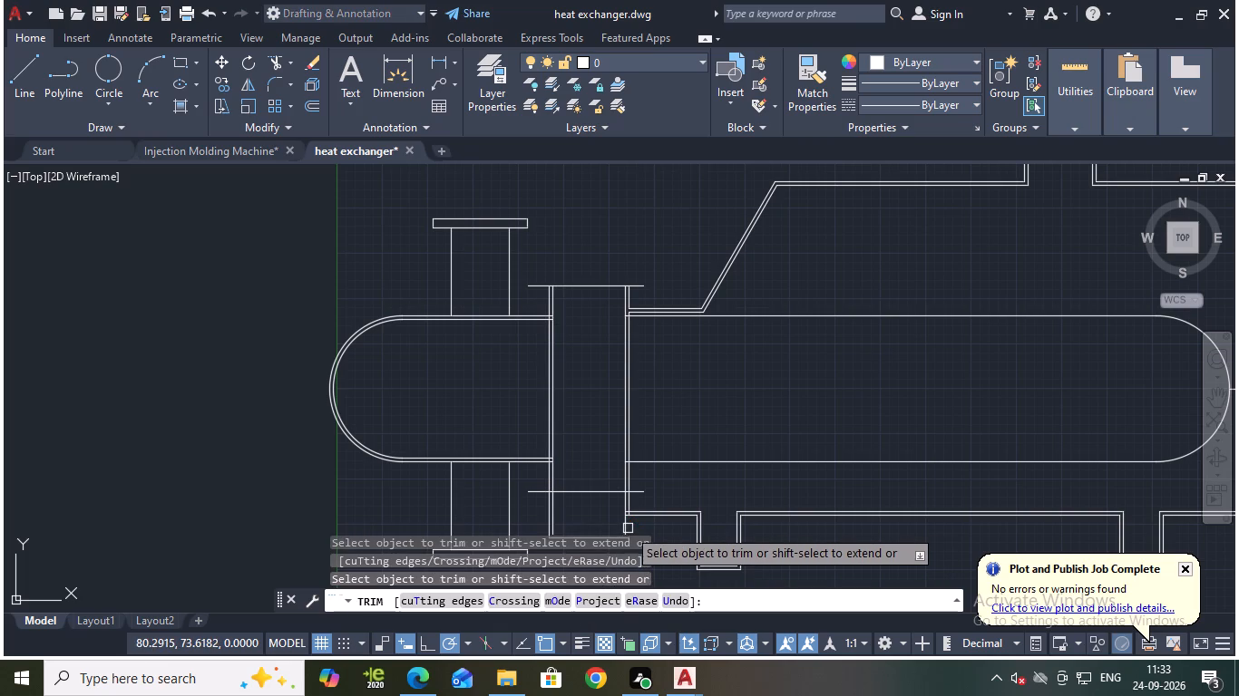
double_click(620, 527)
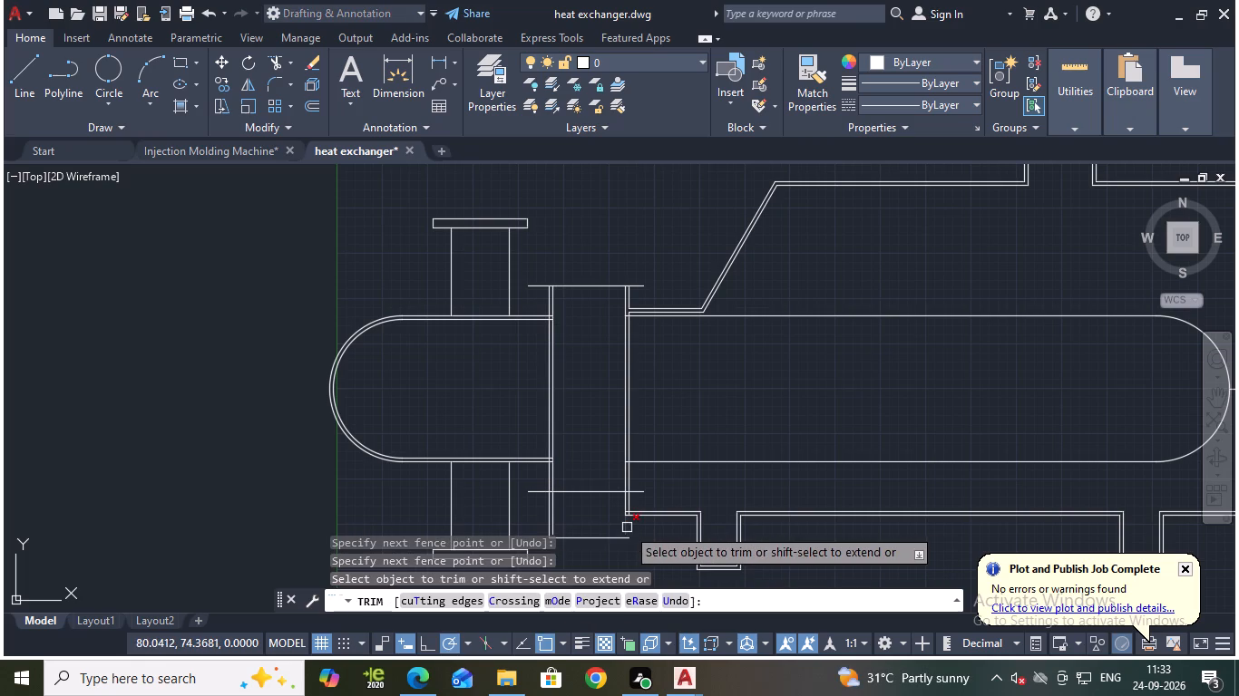
left_click(617, 536)
left_click_drag(583, 526, 538, 517)
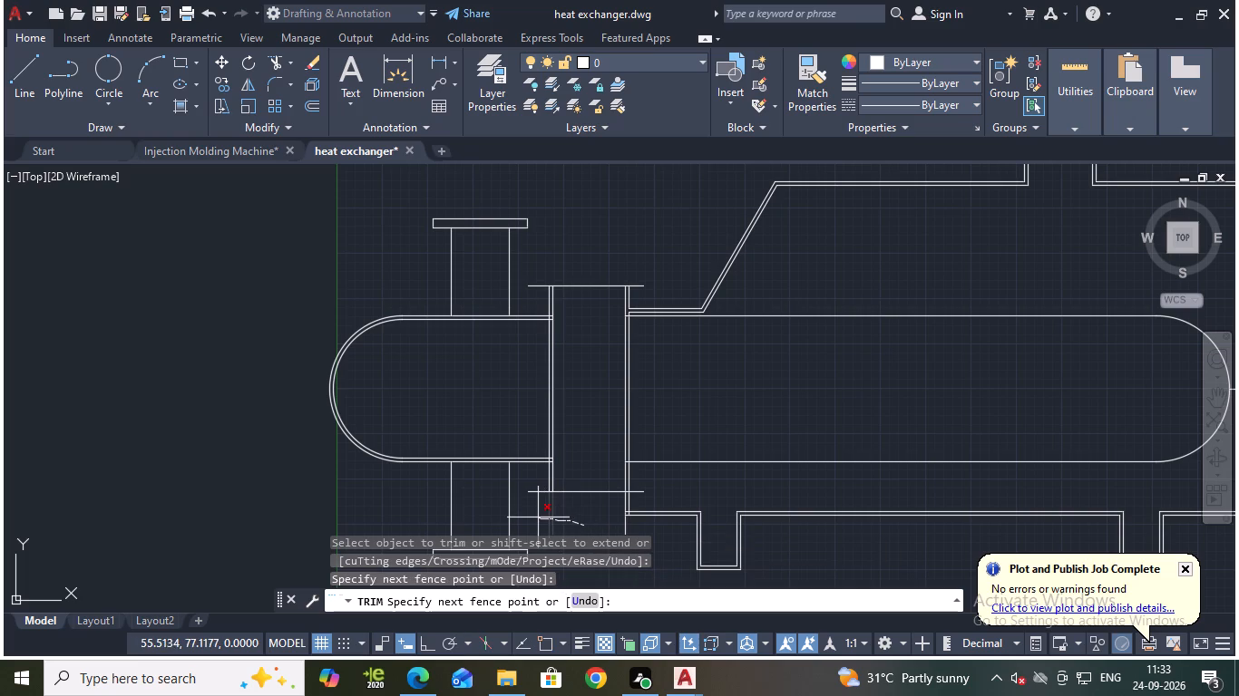
left_click_drag(538, 517, 536, 517)
middle_click_drag(598, 515, 585, 452)
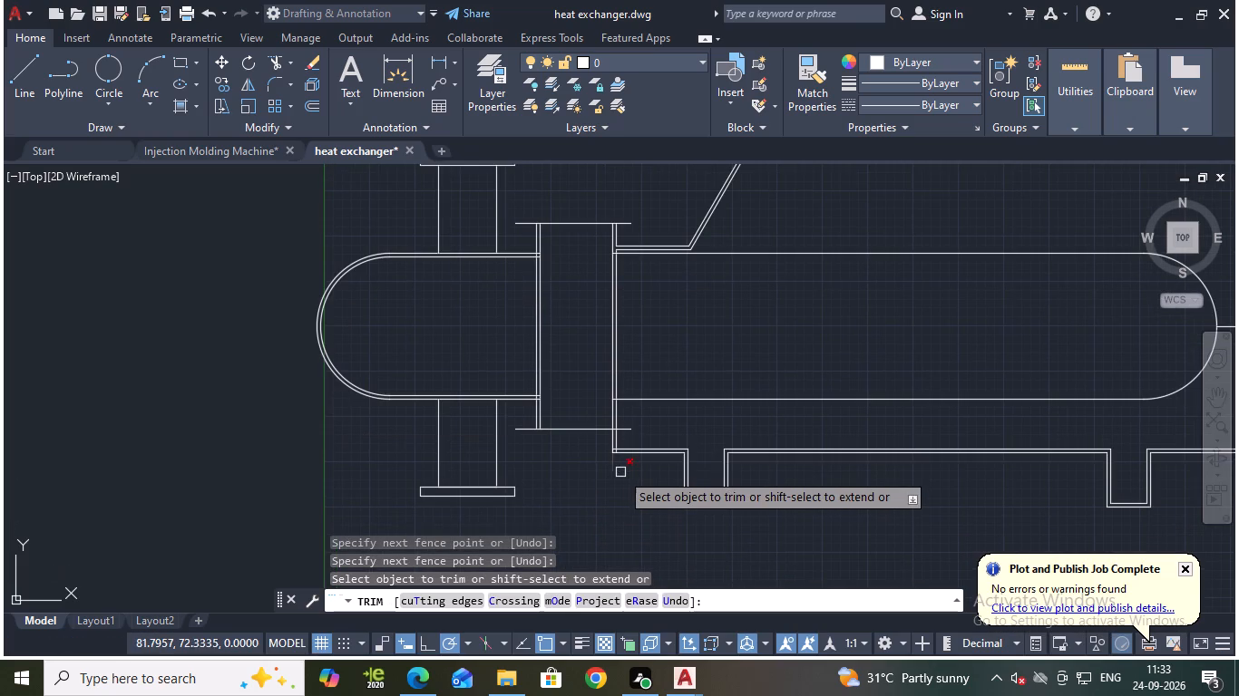
left_click(615, 473)
Trim the mirrored line's shell-side end back to the inner line of the flange's double wall.
scroll(613, 465, "up", 2)
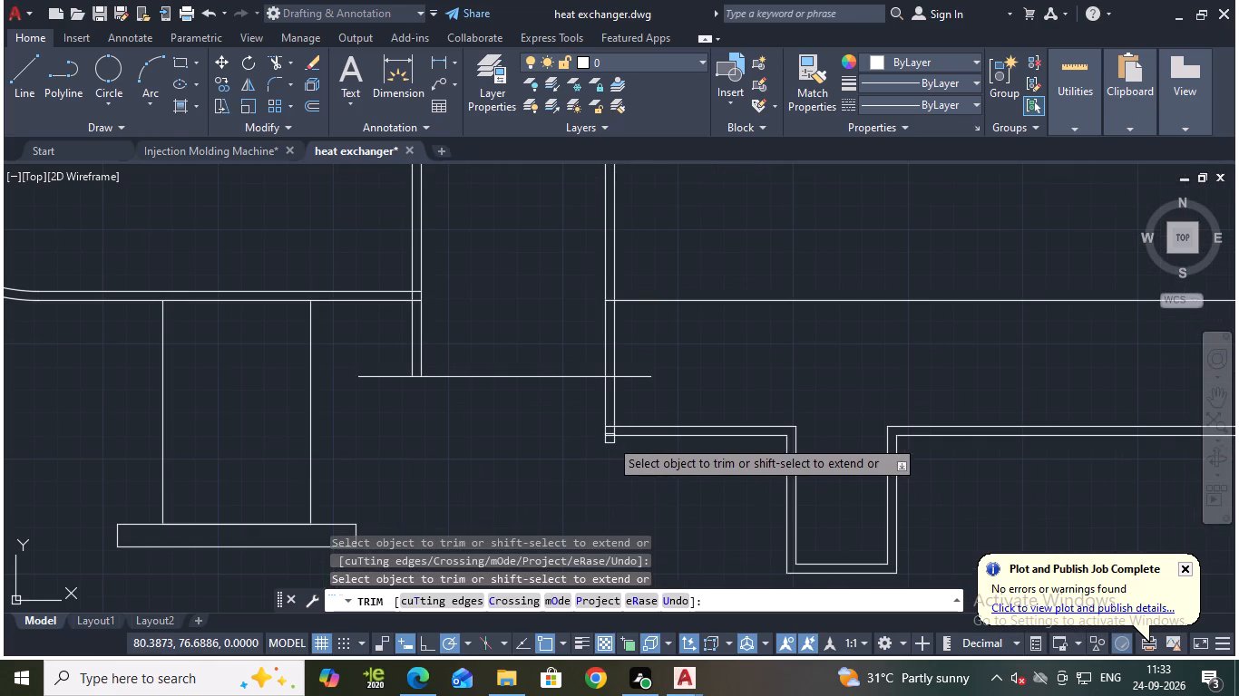
left_click(628, 378)
scroll(611, 381, "up", 3)
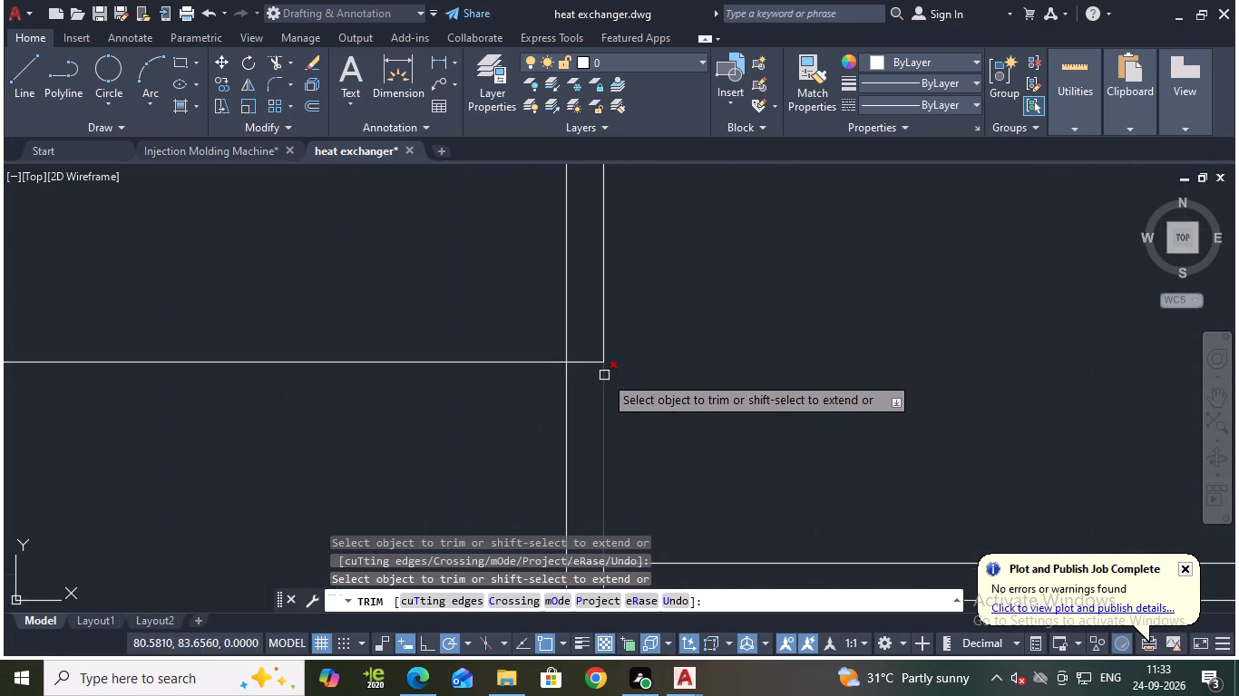
left_click(590, 366)
Trim the crossing ends where the flange's double wall meets the lower shell wall to form a clean corner.
scroll(632, 380, "down", 3)
scroll(639, 436, "up", 3)
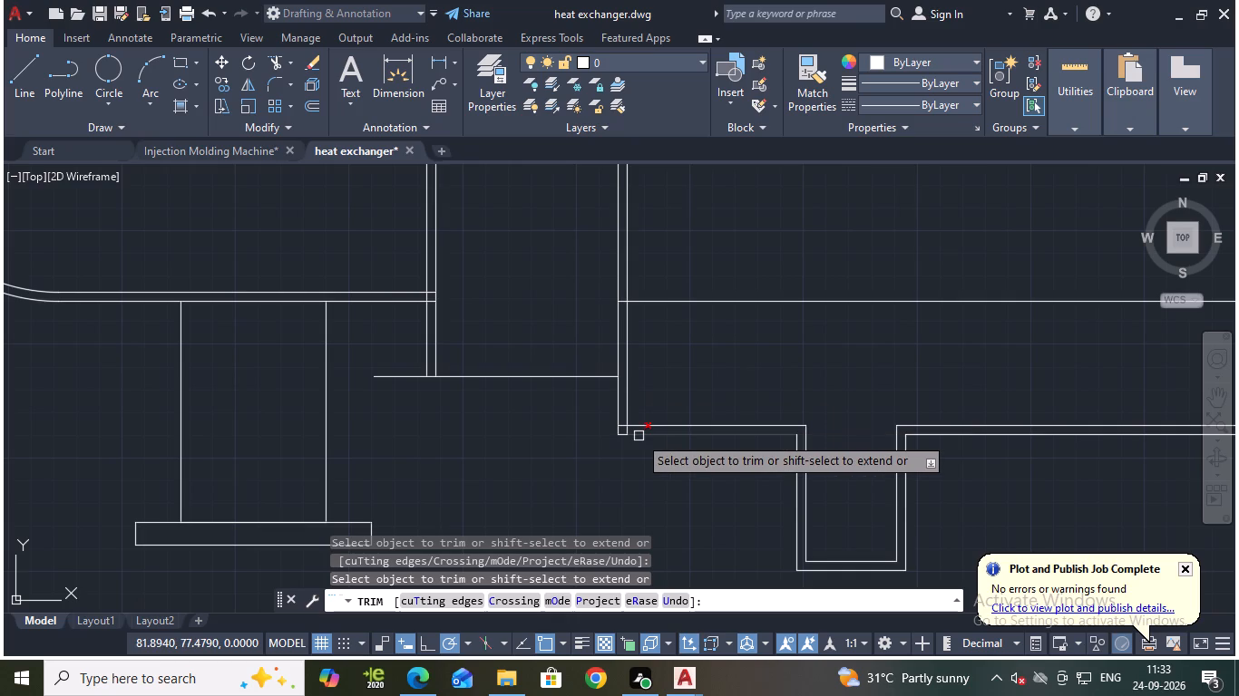
left_click(557, 399)
left_click(576, 408)
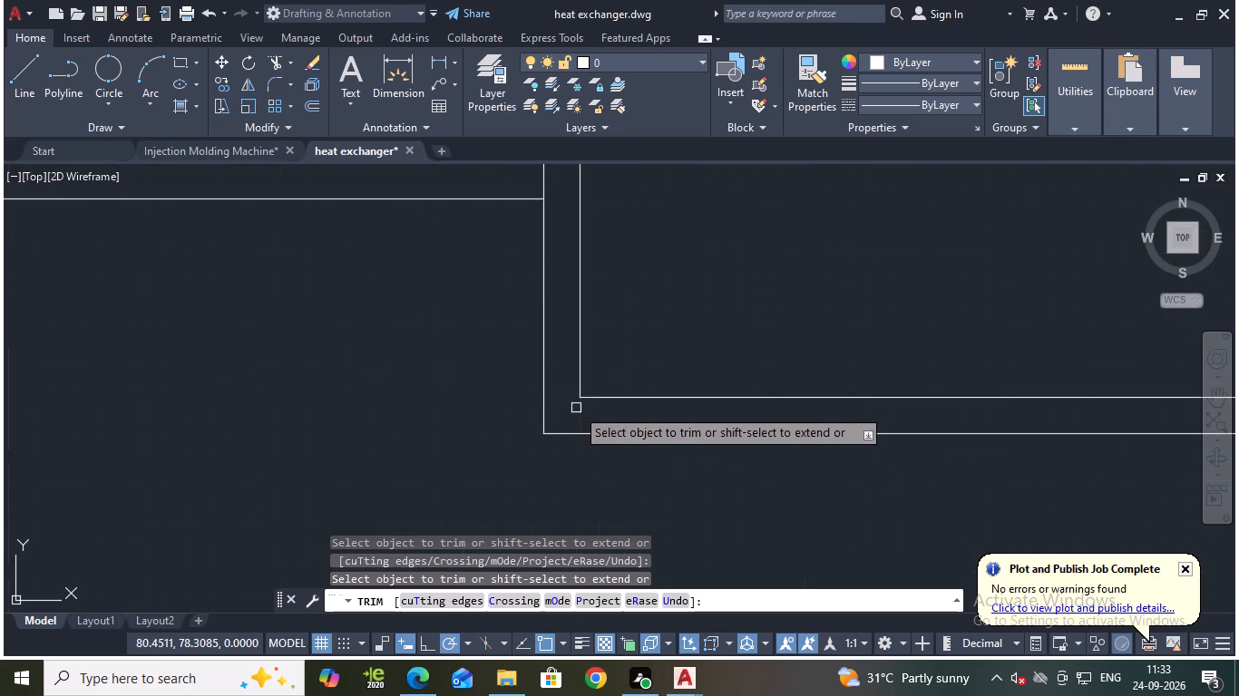
Trim the mirrored line's channel-side overhang and both overhangs of the upper line back to the flange's sides.
scroll(381, 362, "down", 3)
middle_click_drag(331, 381, 407, 451)
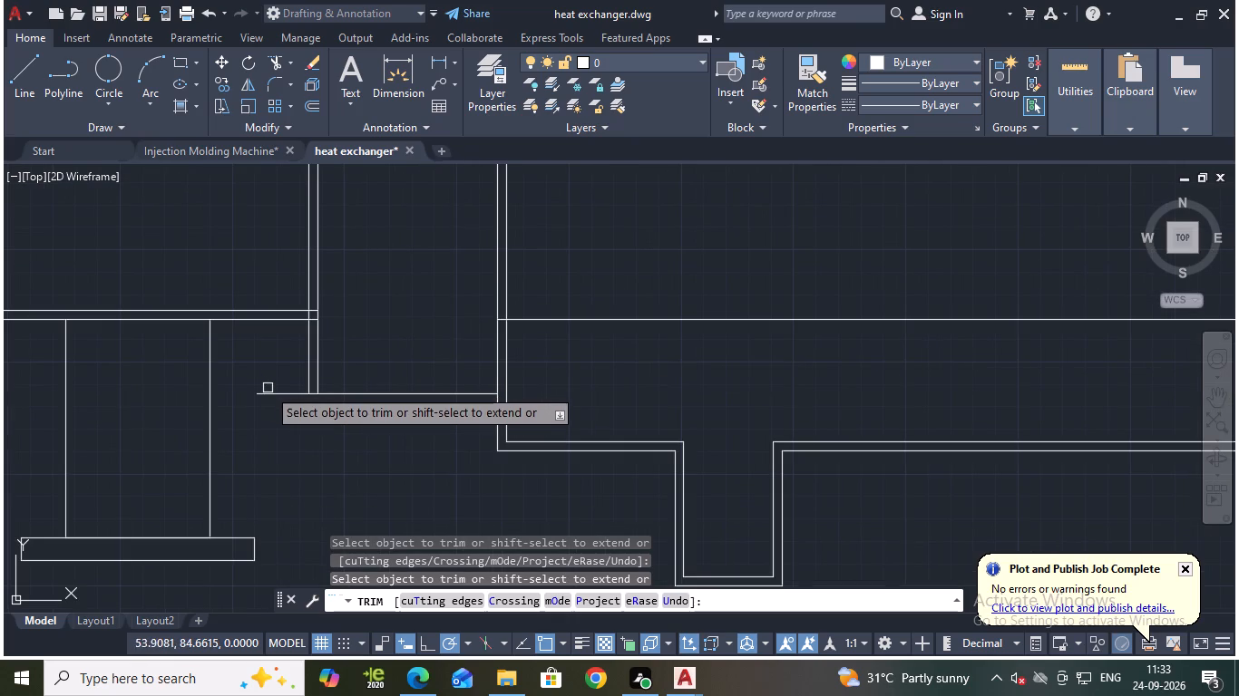
left_click(285, 396)
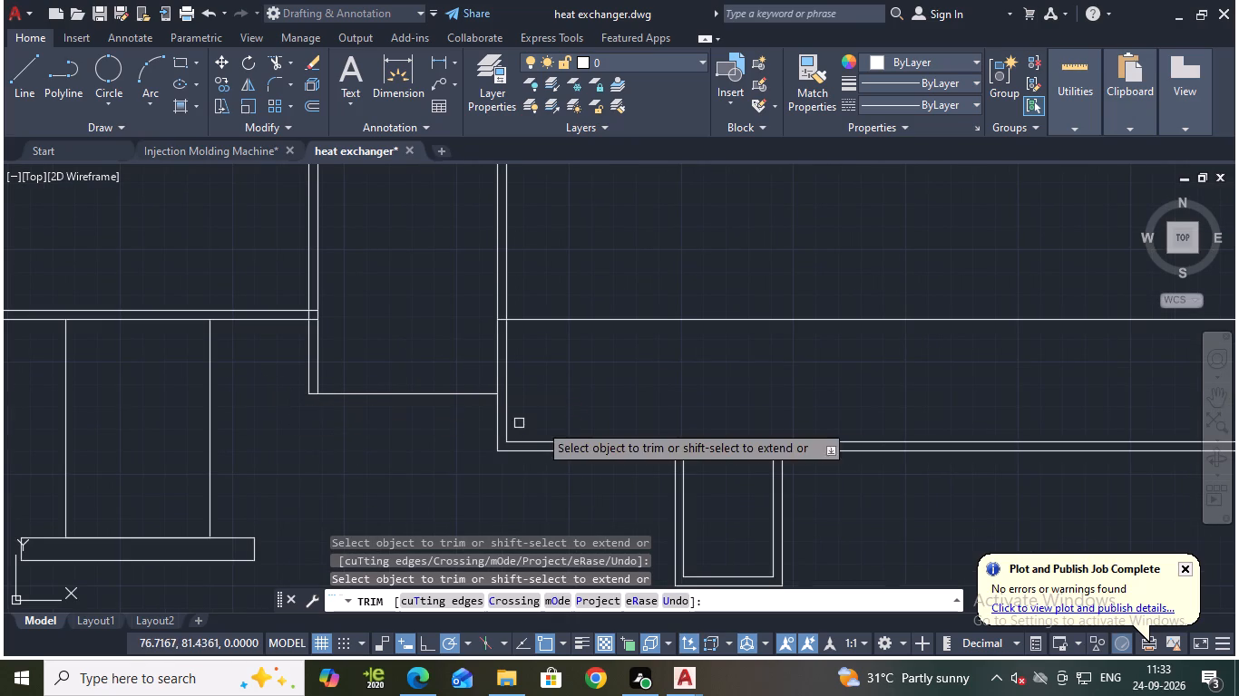
scroll(588, 412, "down", 2)
middle_click_drag(654, 318, 670, 375)
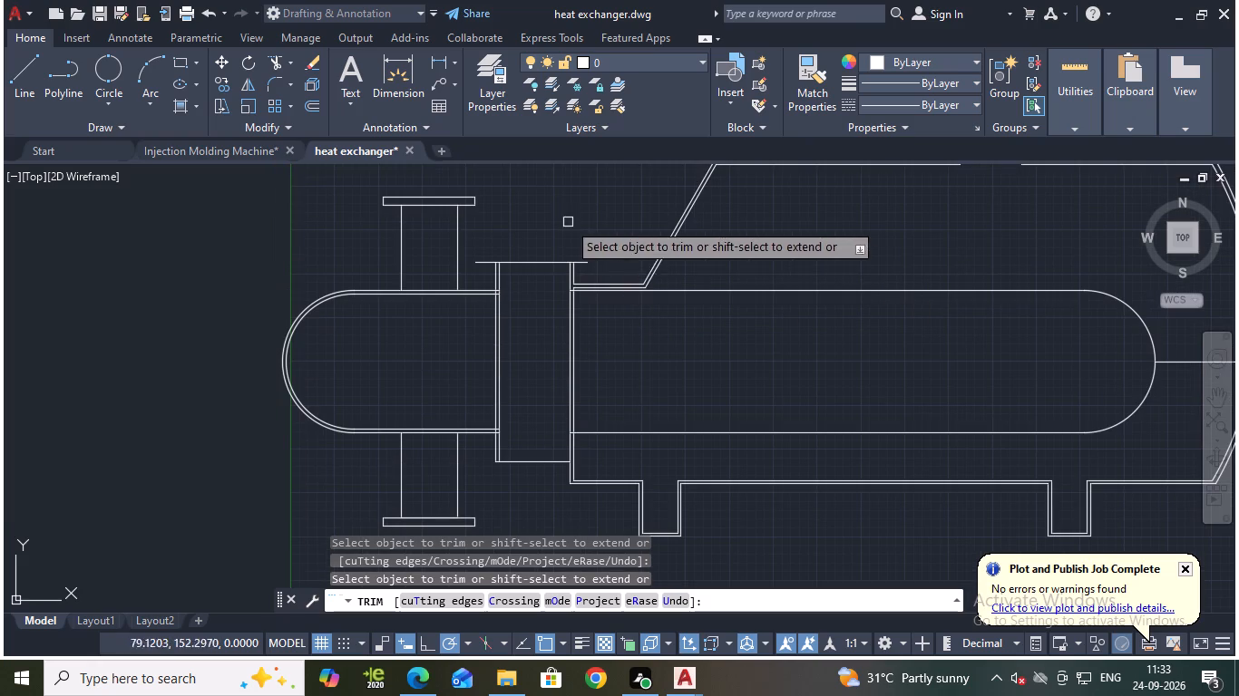
left_click(580, 260)
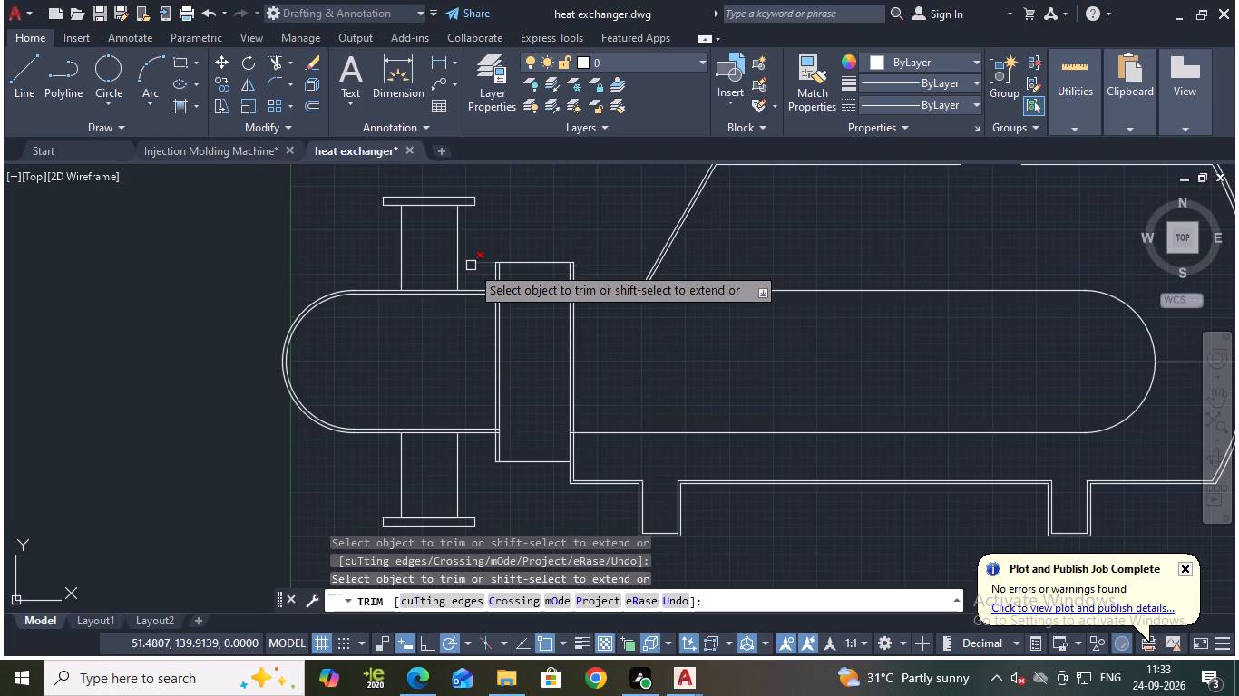
left_click(482, 266)
key("Escape")
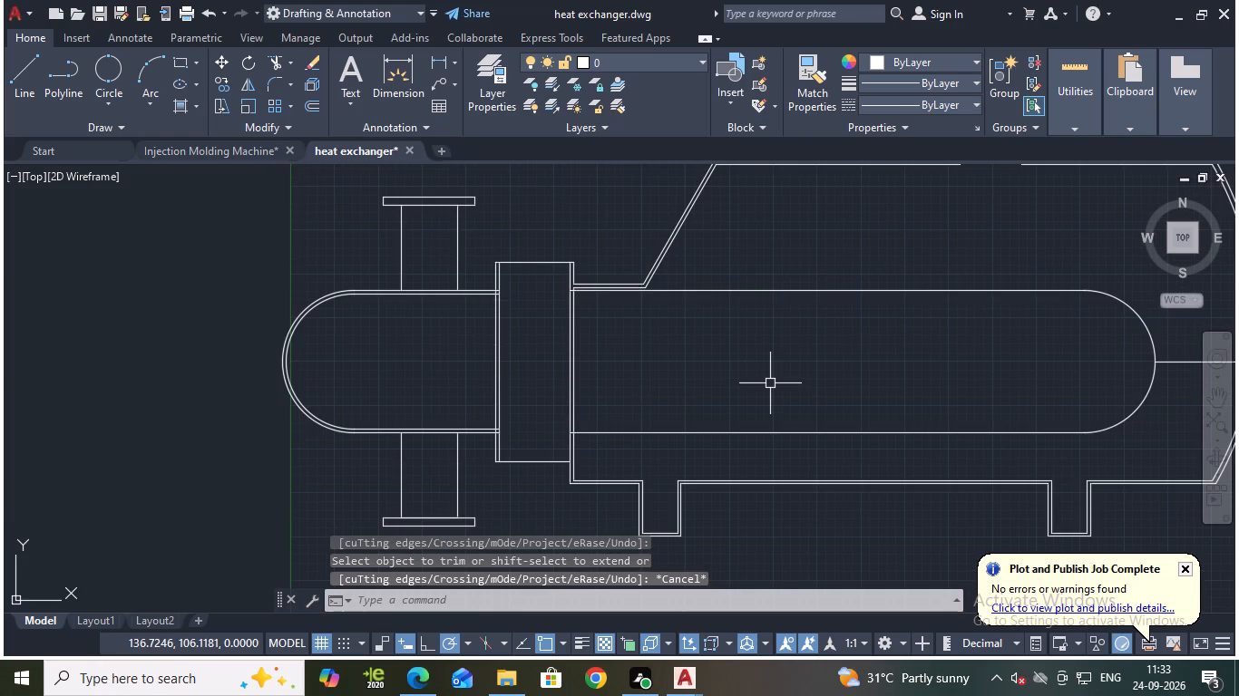
Save the drawing.
key("ctrl+s")
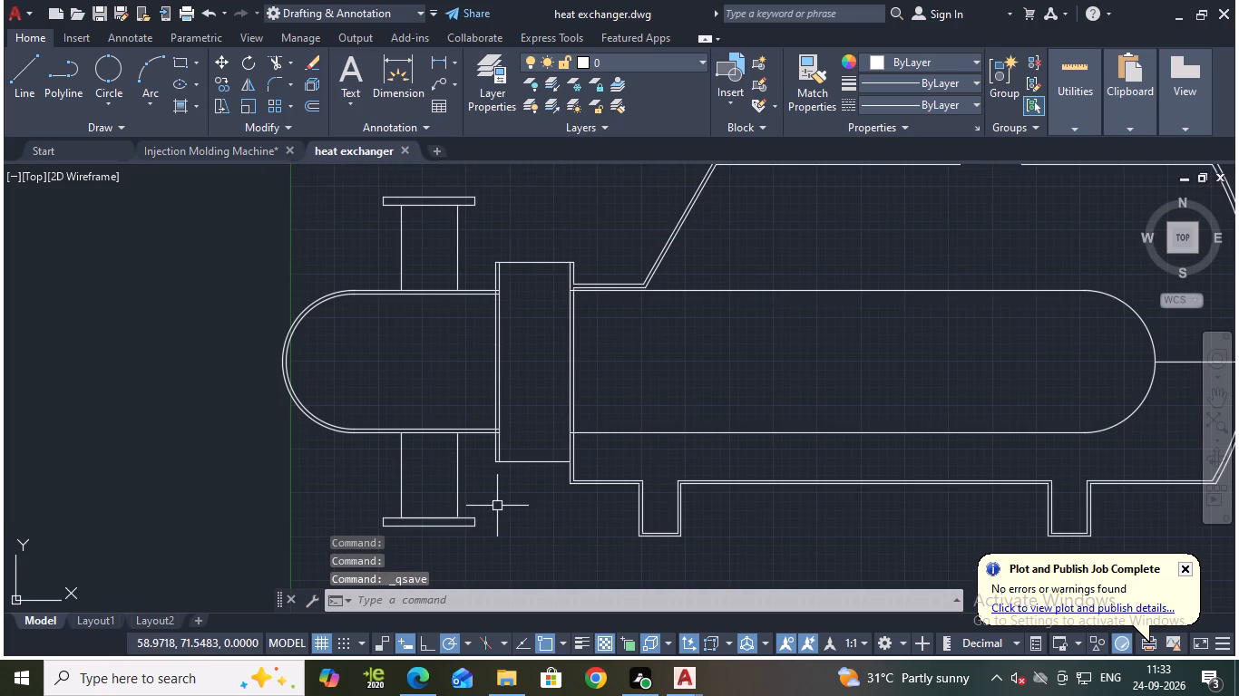
Offset both neck lines of the channel's upper nozzle outward by 1.
left_click(400, 259)
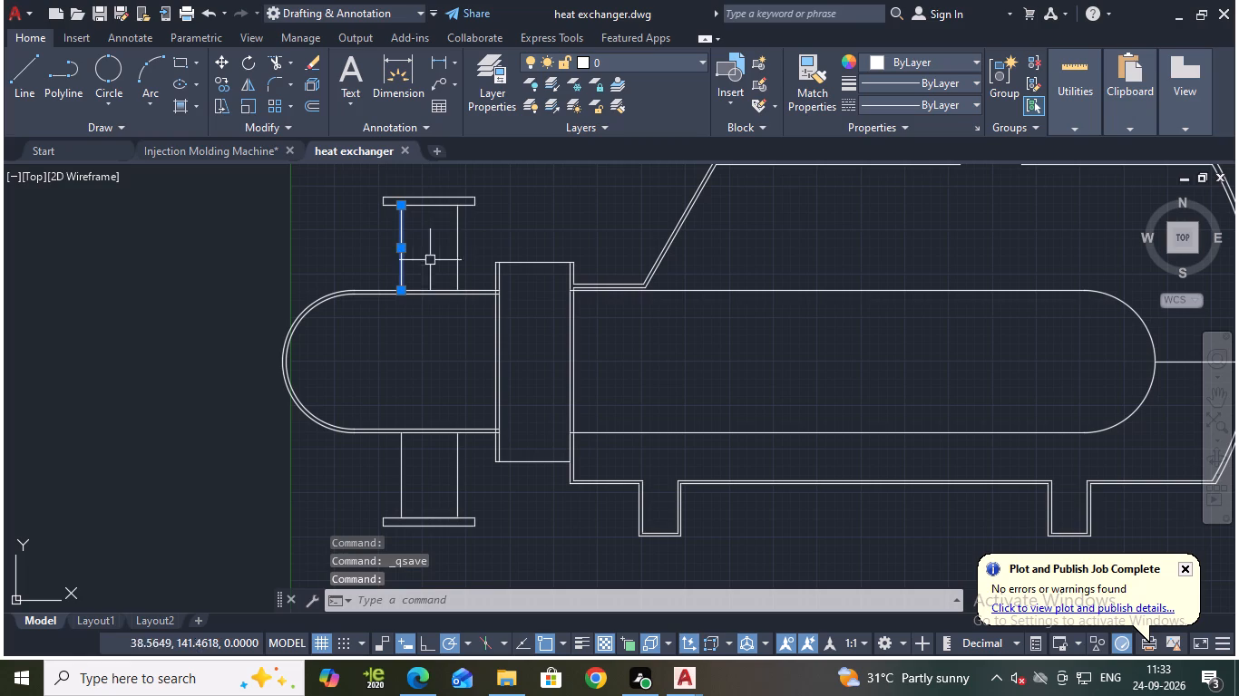
key("o")
key("Return")
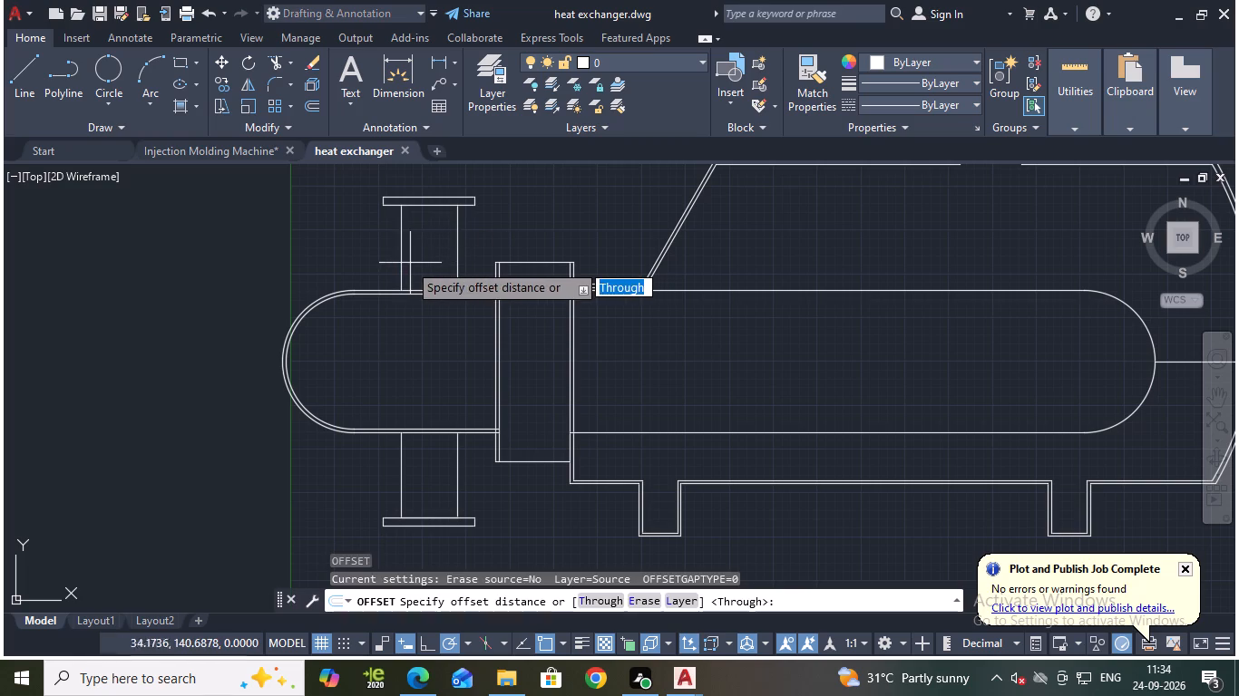
key("Return")
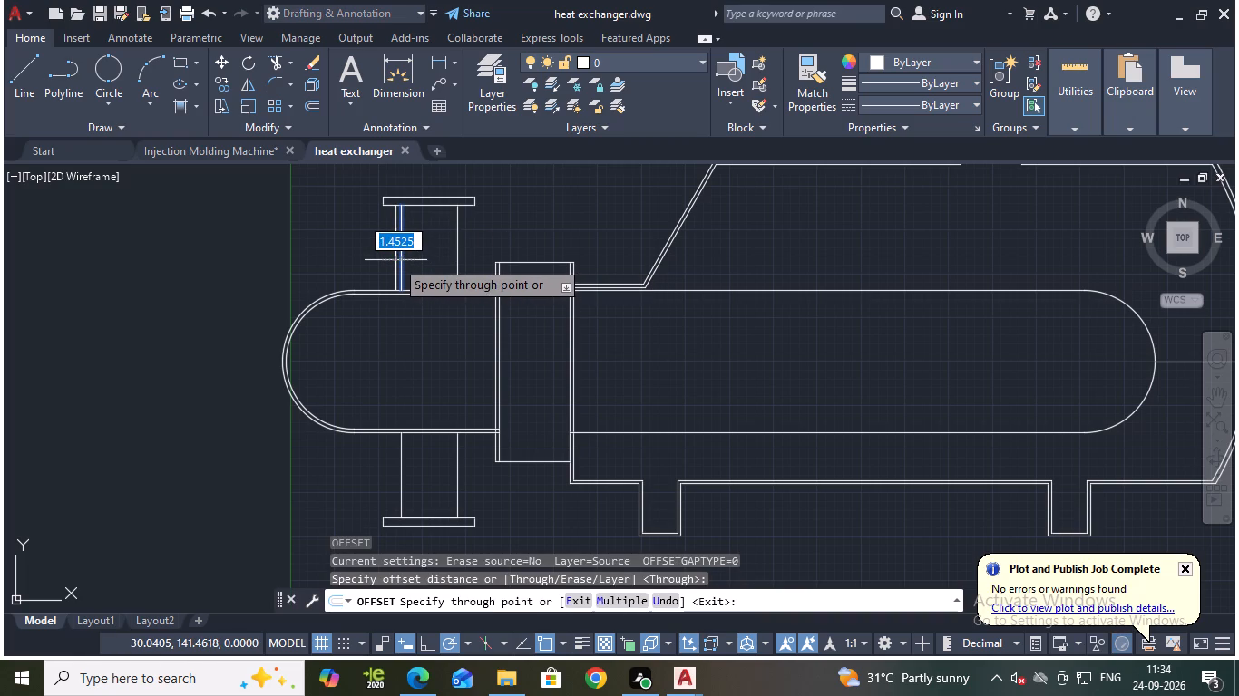
key("1")
key("Return")
left_click(458, 257)
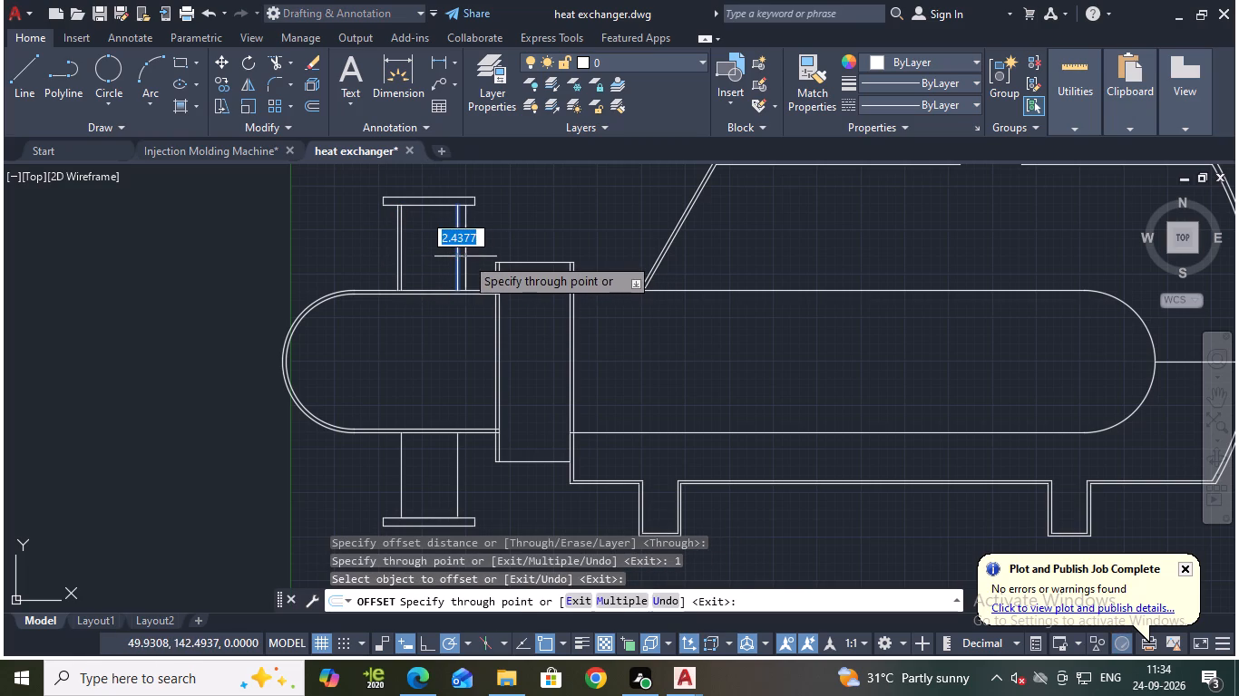
key("1")
key("Return")
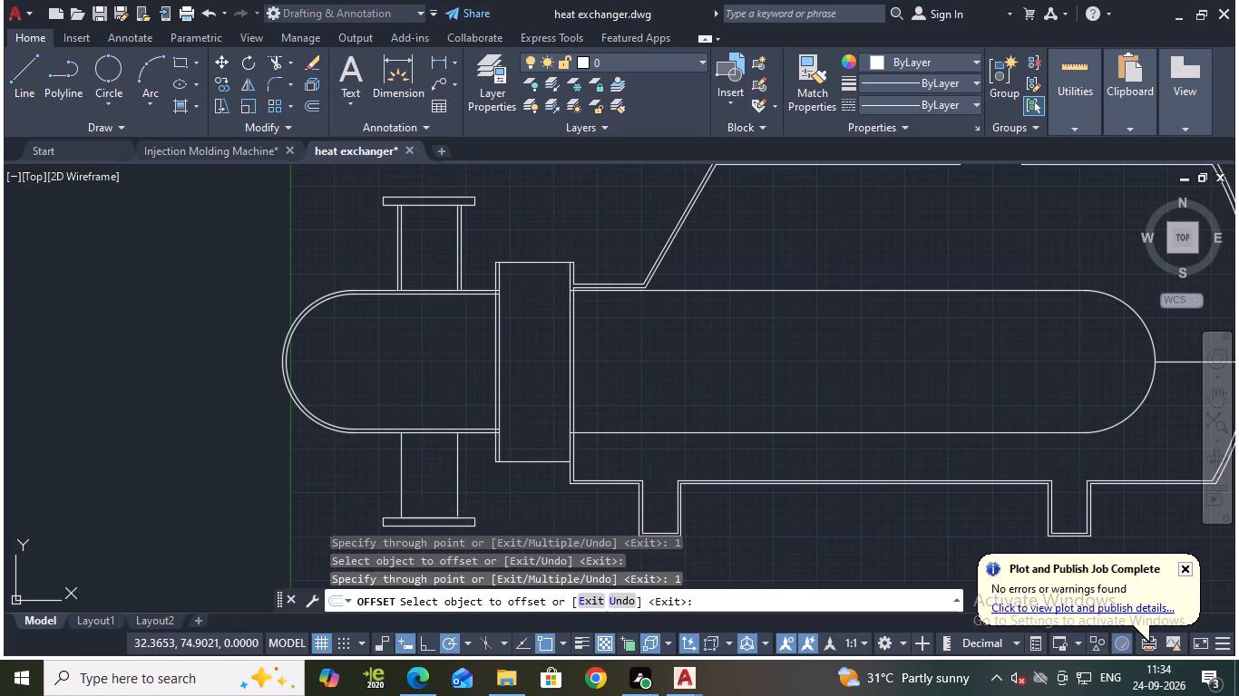
Offset both neck lines of the channel's lower nozzle outward by 1.
left_click(404, 494)
key("1")
key("Return")
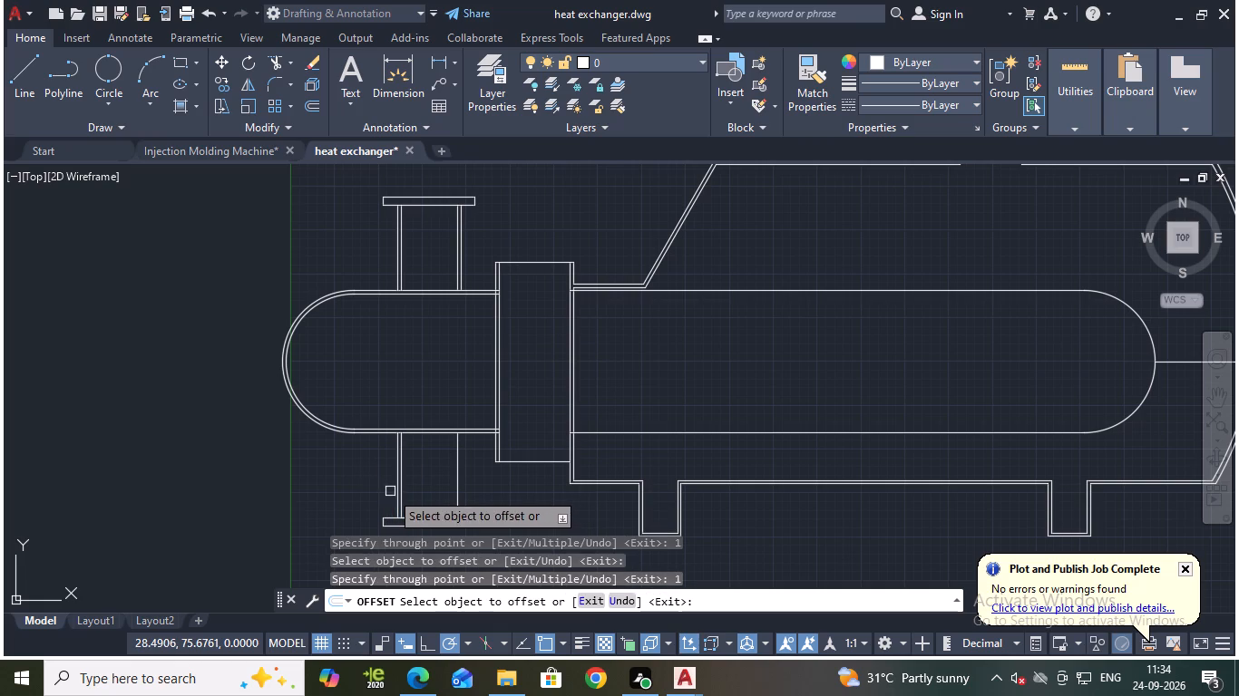
left_click(460, 482)
key("1")
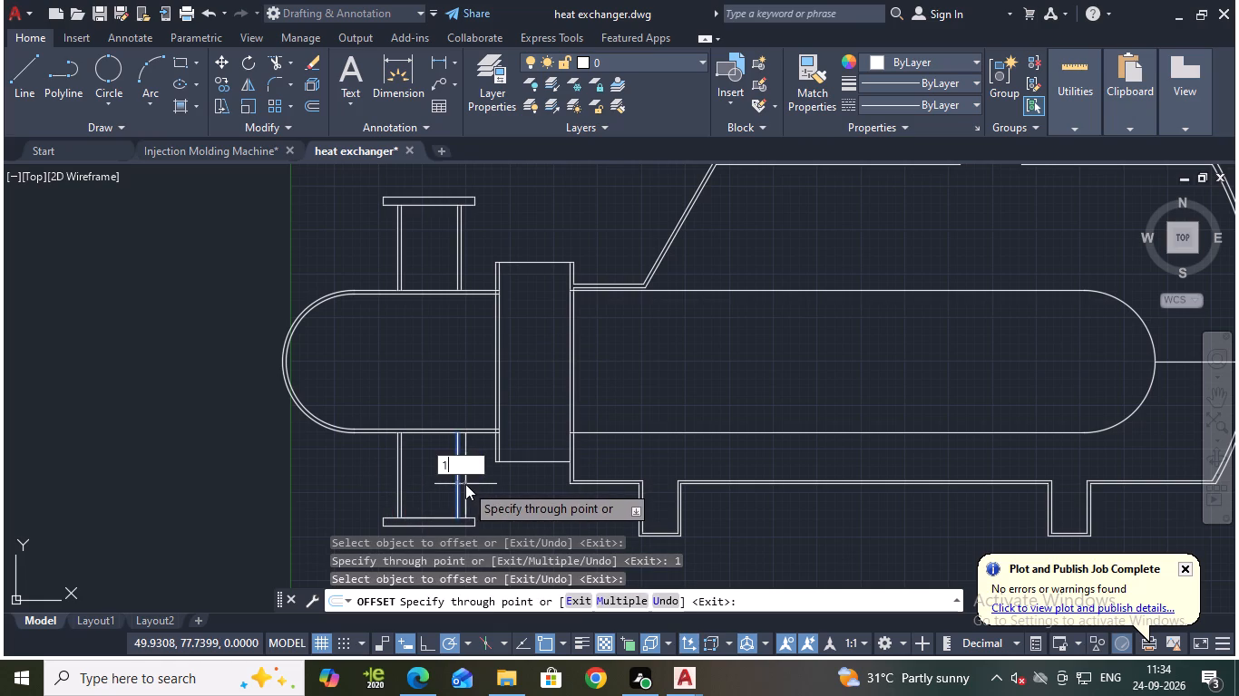
key("Return")
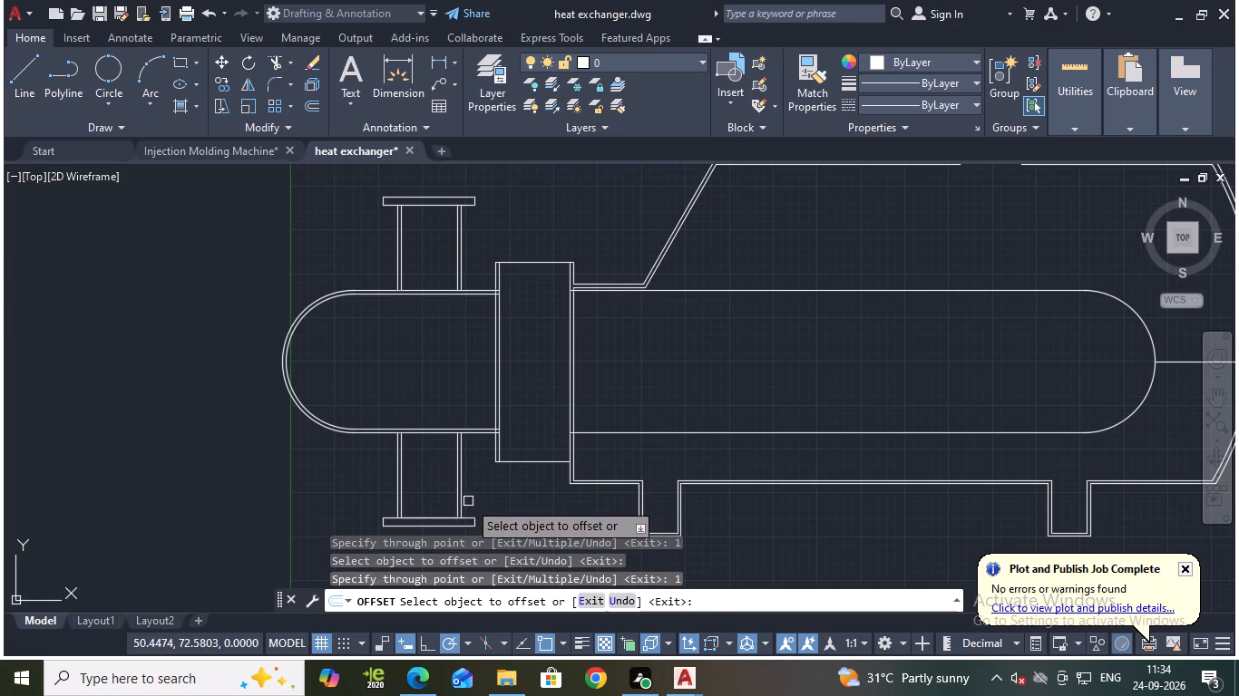
middle_click_drag(483, 499, 500, 453)
key("Escape")
Trim the flange lines between the neck walls on the channel's lower and upper nozzles.
type("tr")
key("Return")
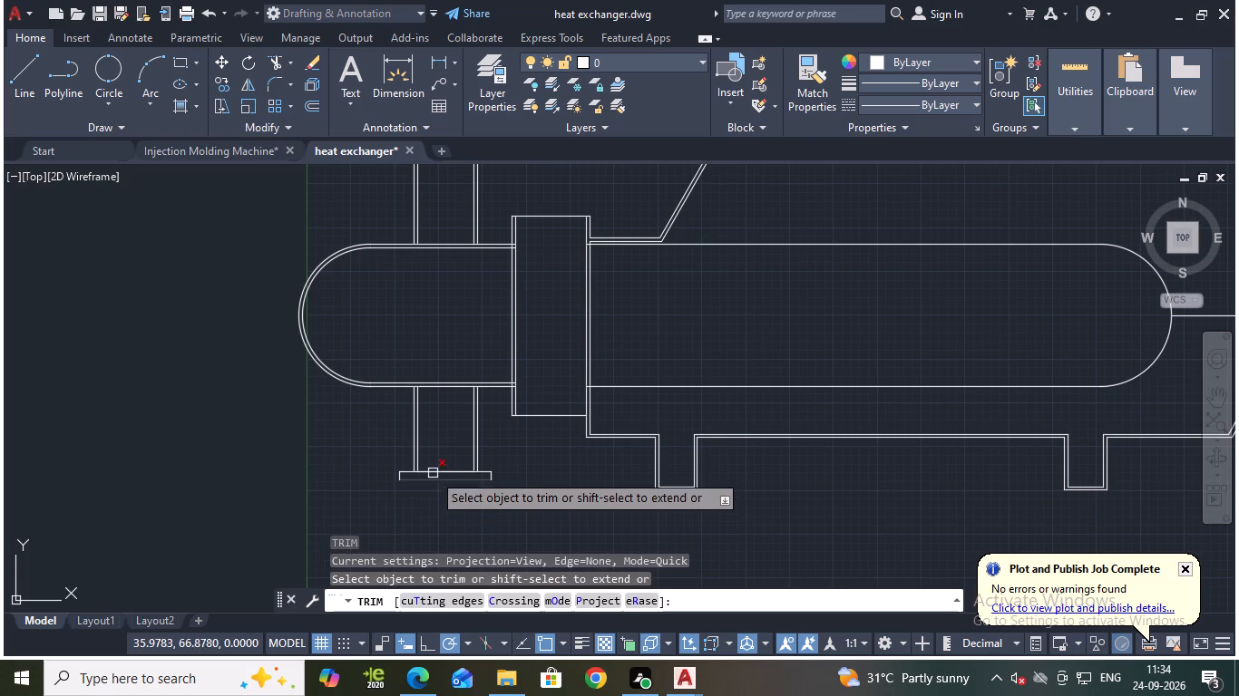
left_click(432, 471)
scroll(432, 471, "up", 1)
left_click(431, 471)
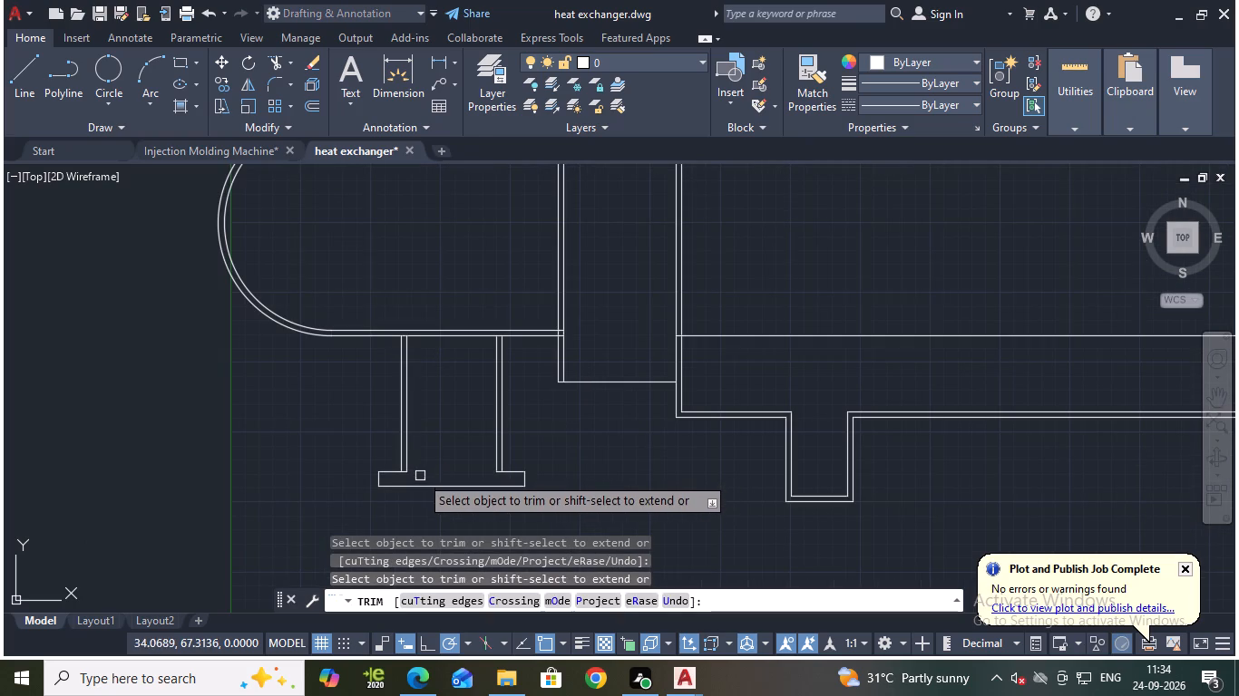
scroll(420, 476, "up", 2)
scroll(611, 465, "down", 3)
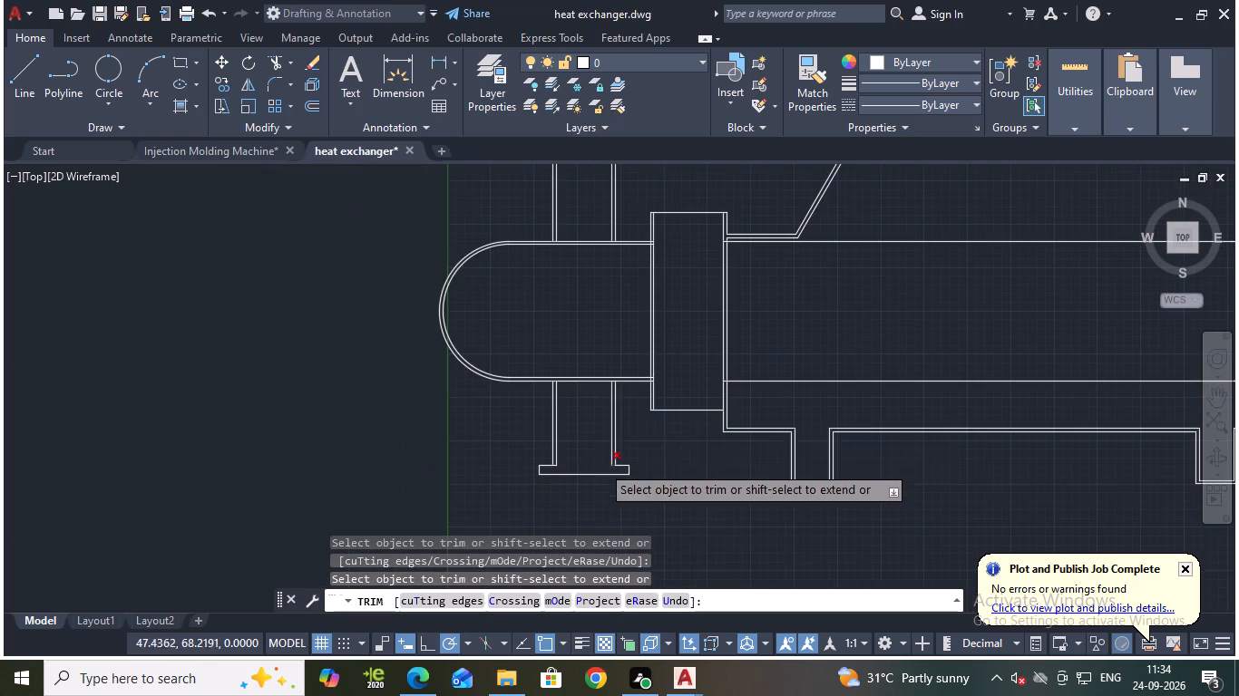
middle_click_drag(669, 451, 665, 605)
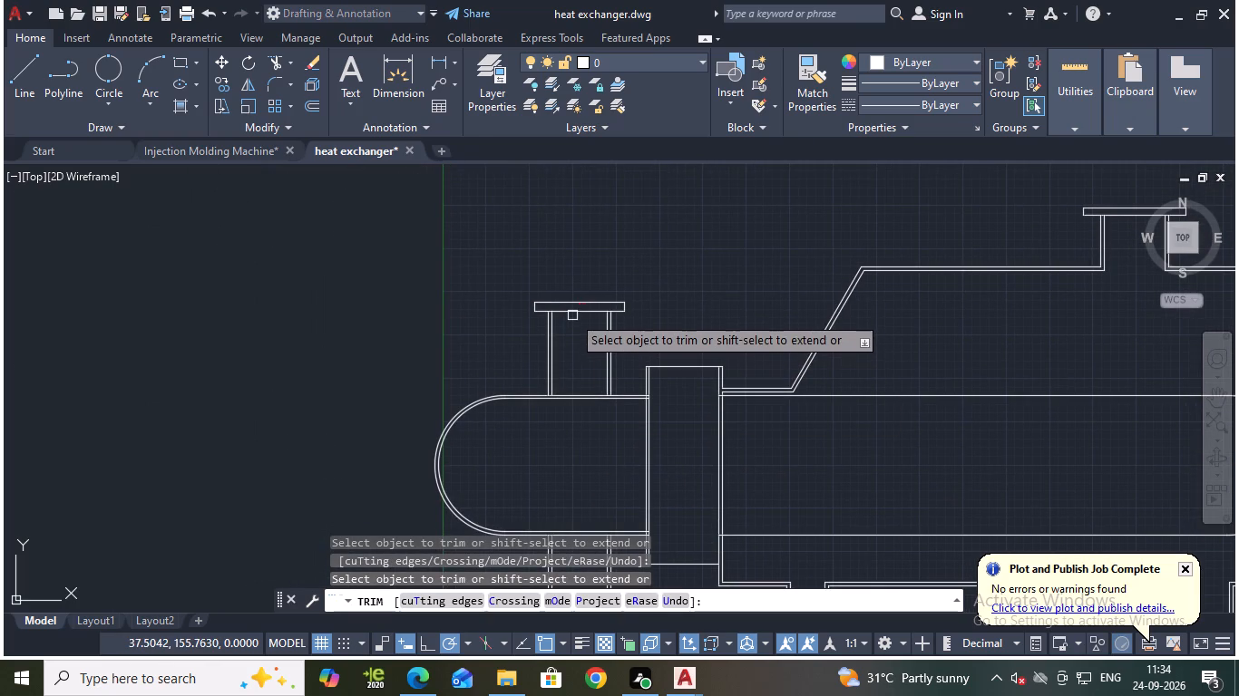
left_click(572, 315)
scroll(690, 290, "down", 2)
key("Escape")
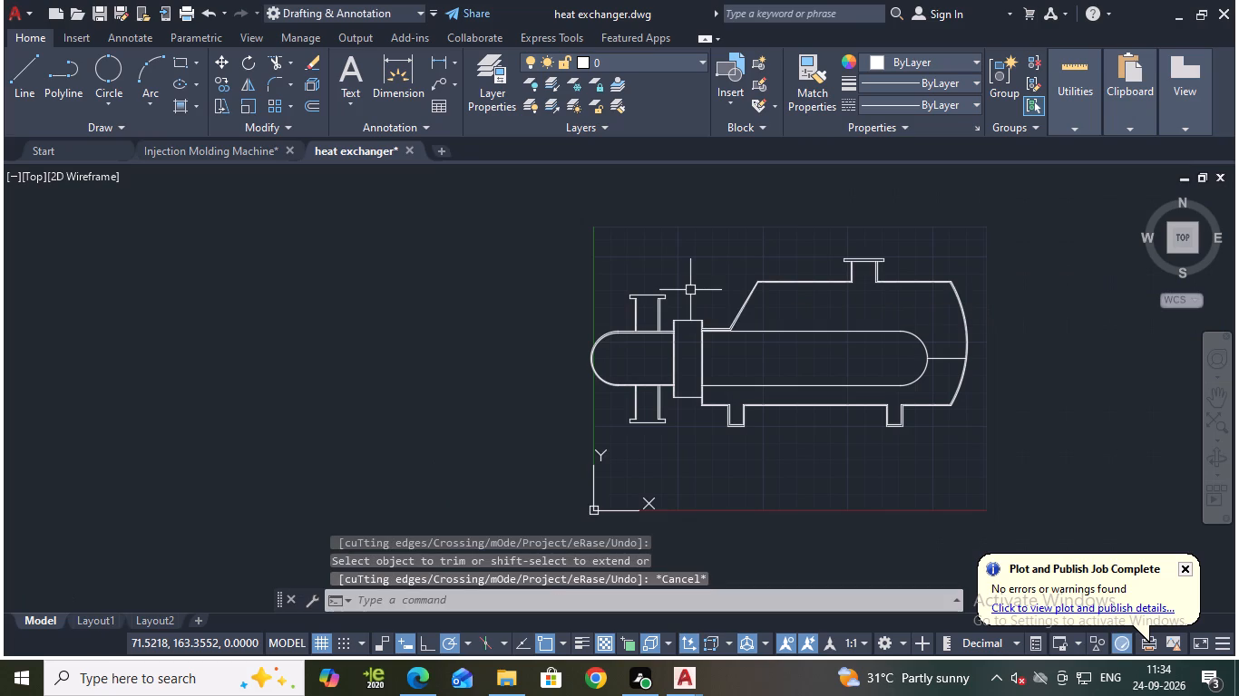
Save the drawing.
key("ctrl+s")
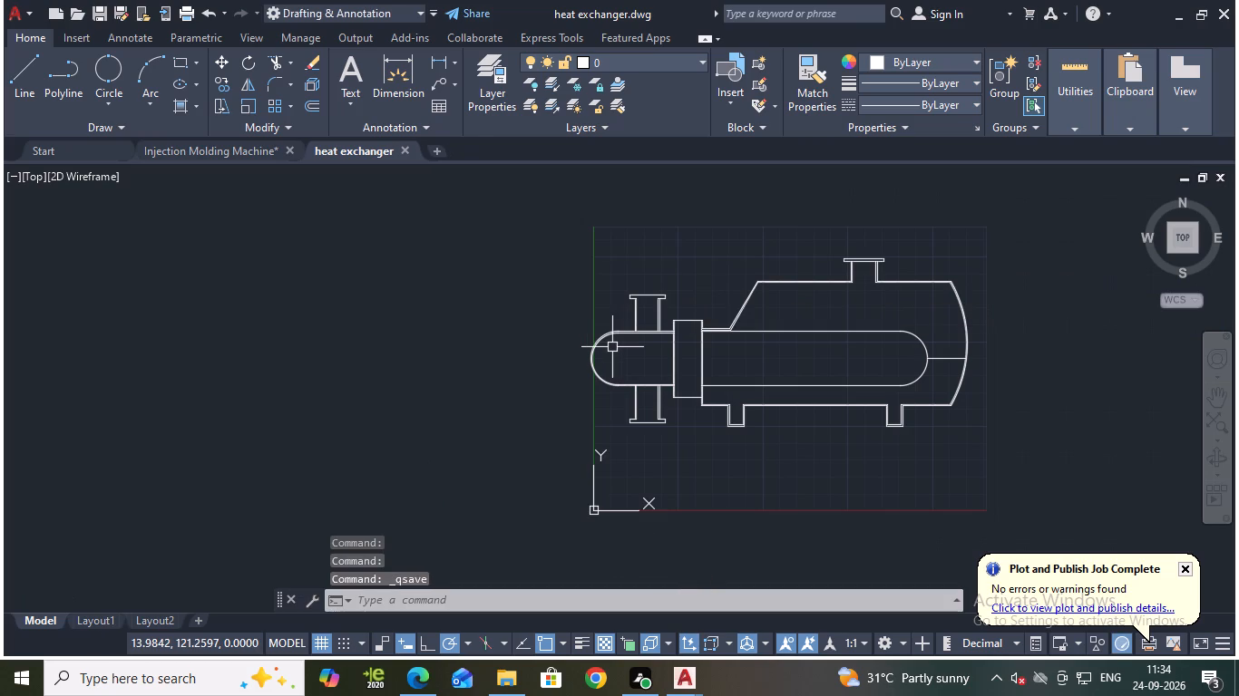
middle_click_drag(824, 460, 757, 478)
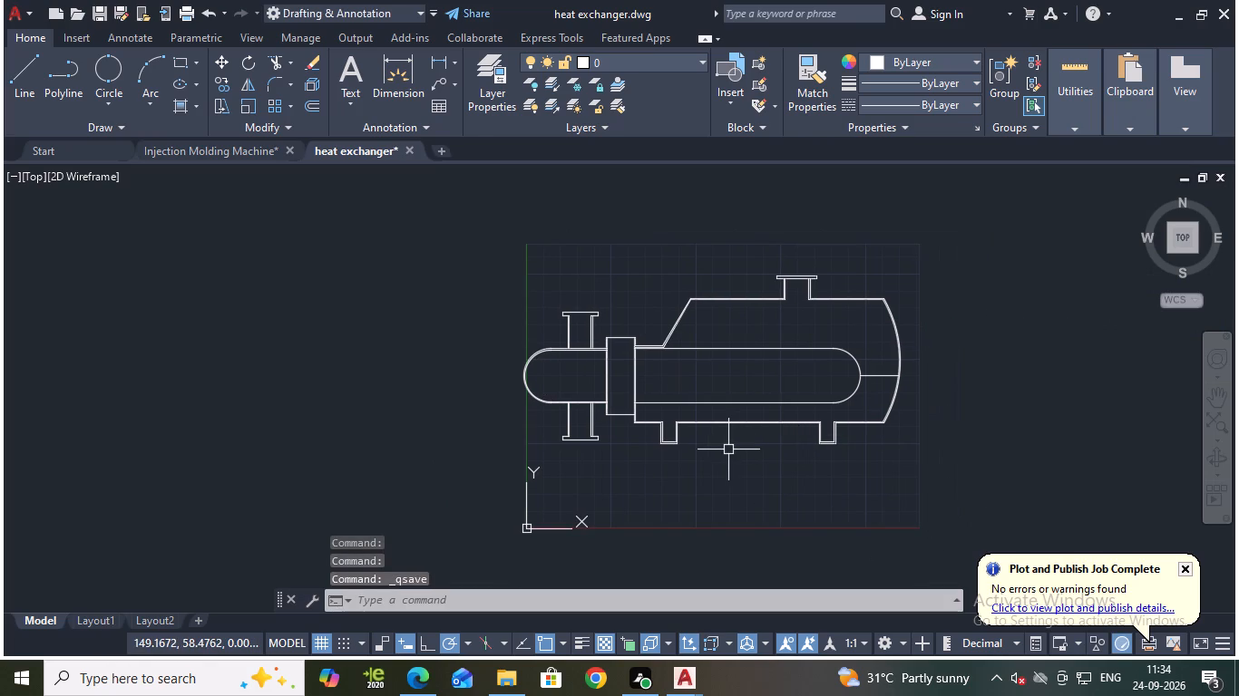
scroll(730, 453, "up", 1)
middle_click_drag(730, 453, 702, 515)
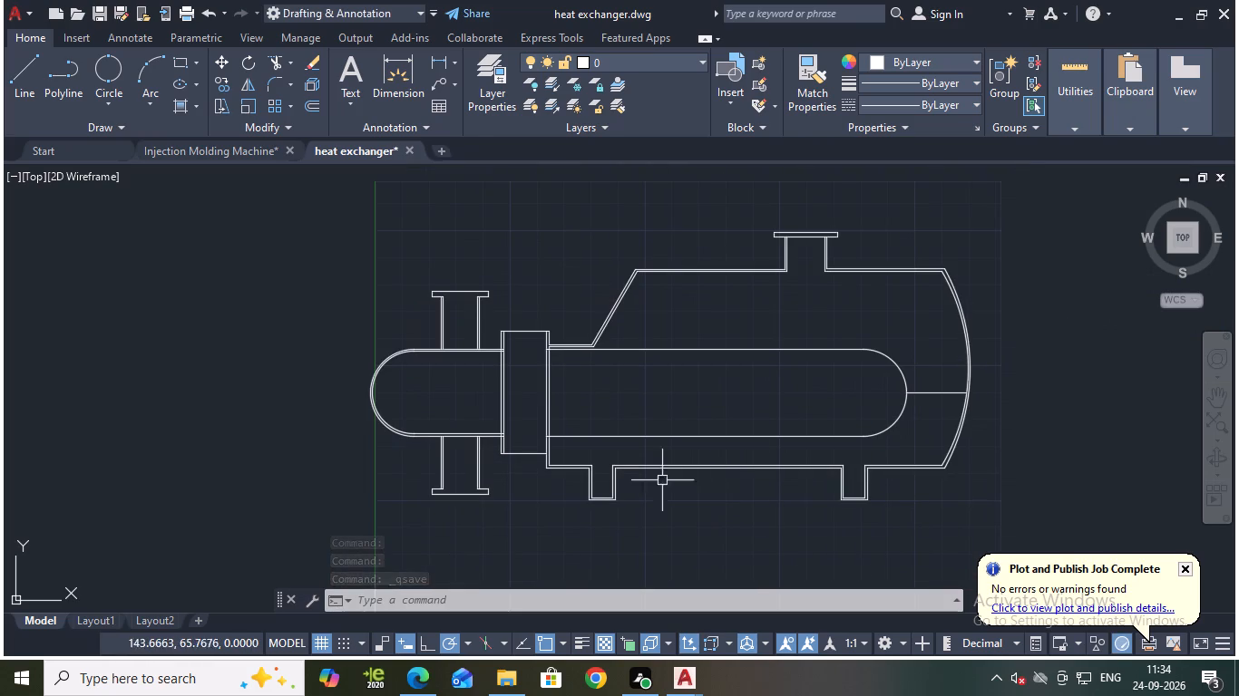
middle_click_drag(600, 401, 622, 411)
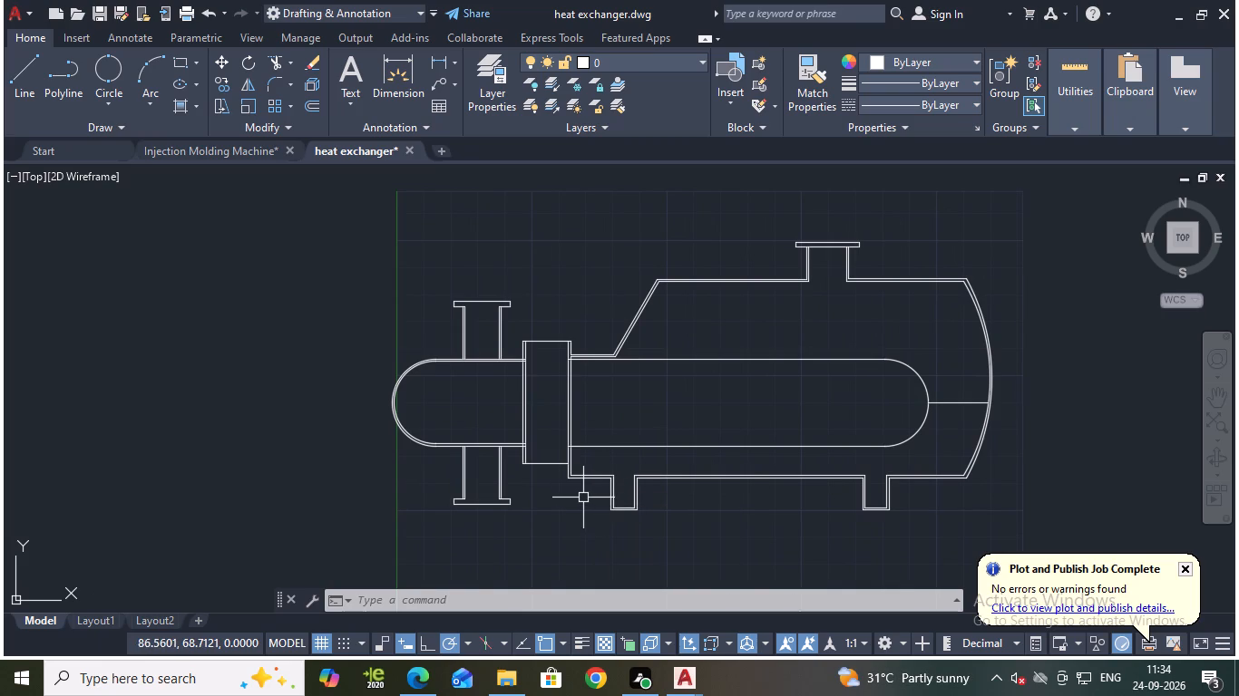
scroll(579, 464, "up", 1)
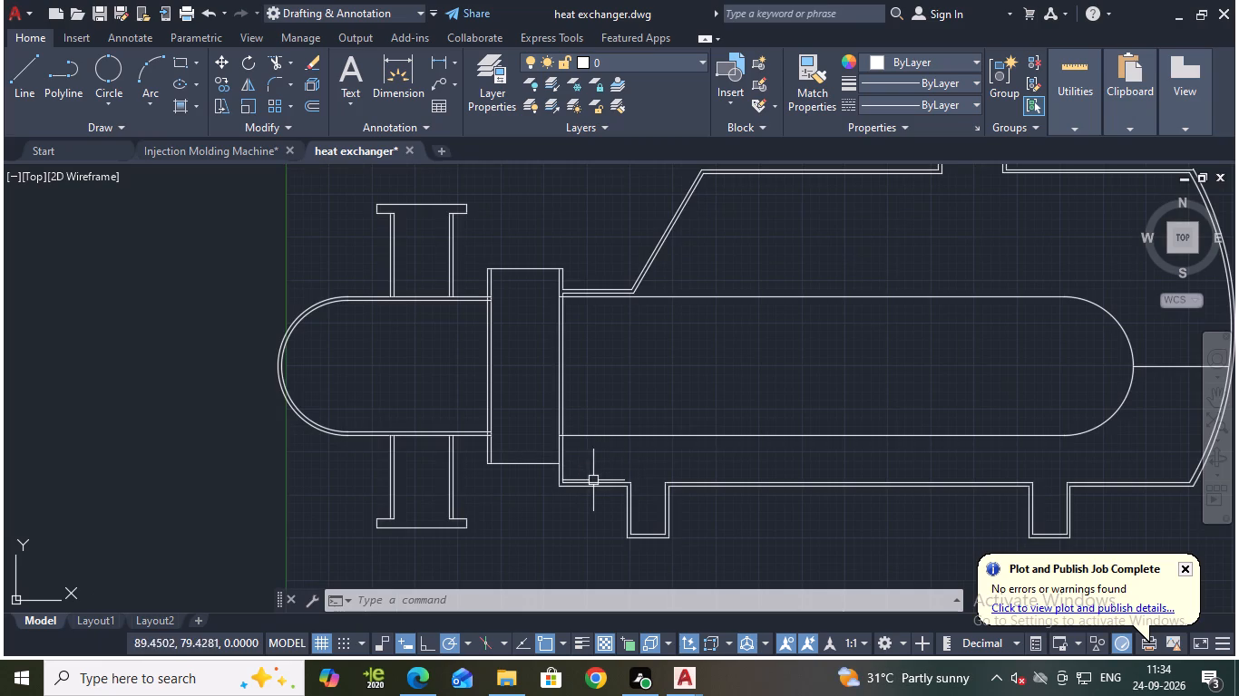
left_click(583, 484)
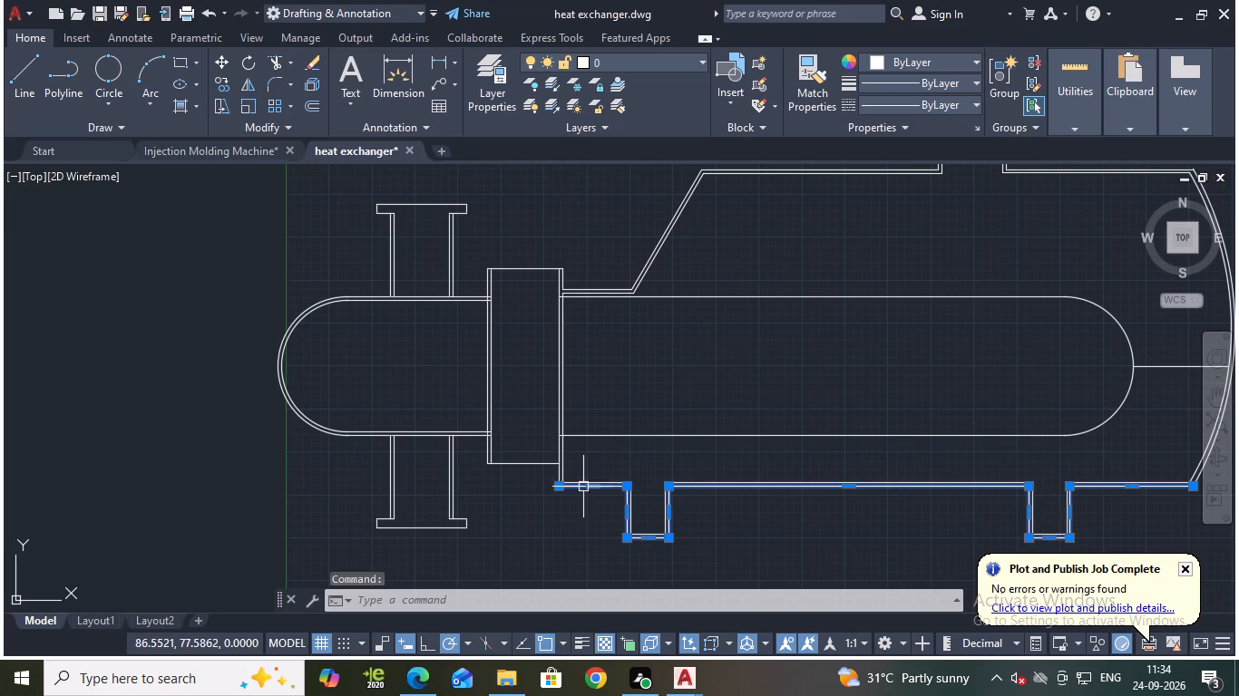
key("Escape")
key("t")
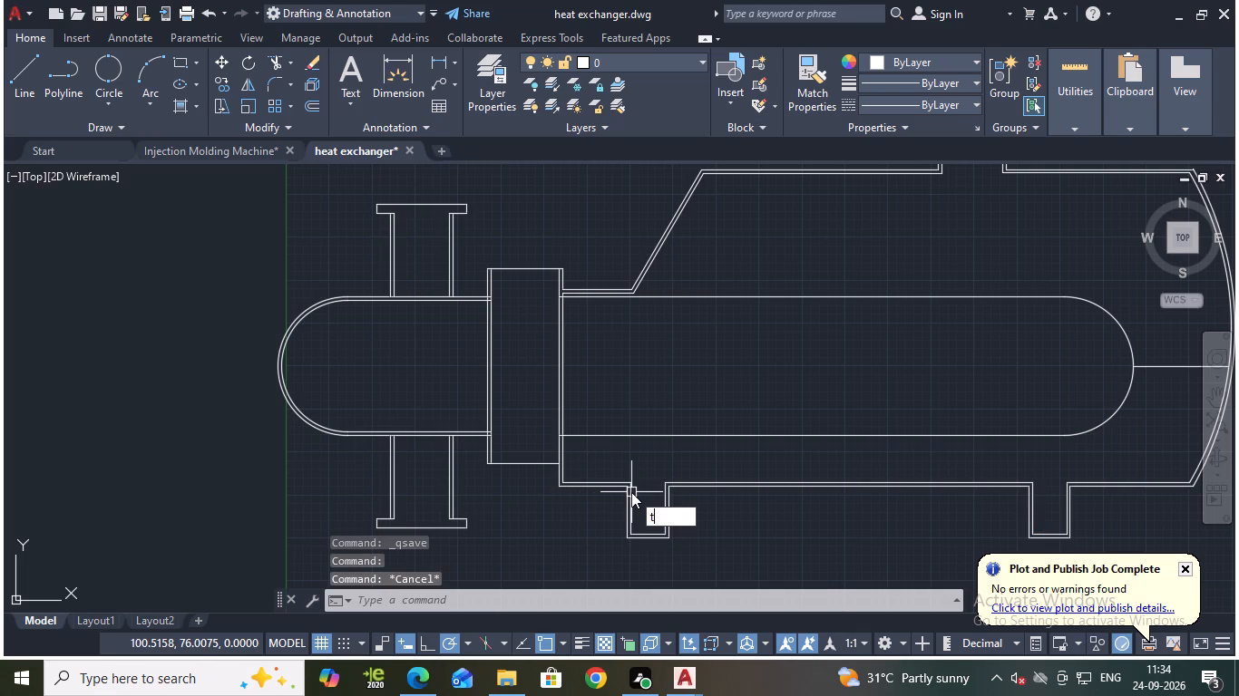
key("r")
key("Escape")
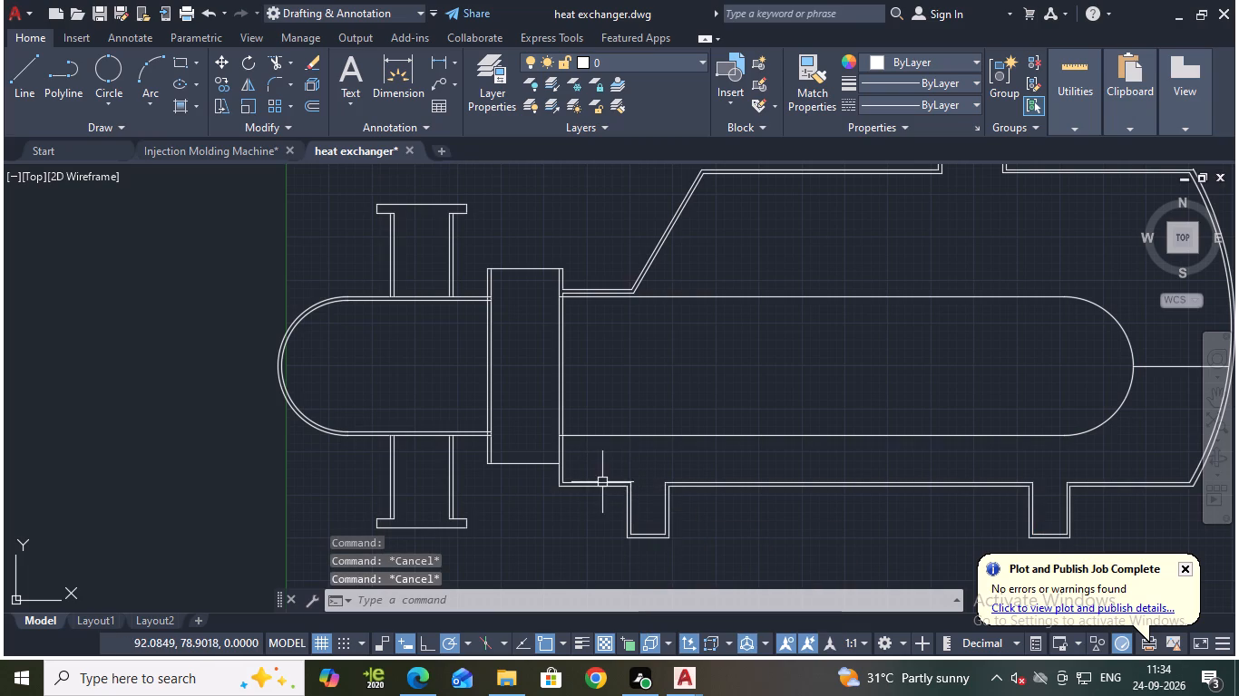
Explode the shell's outer bottom outline and stretch the outer flange-side line of the leg nearest the flange upward, ending below the tube bundle.
scroll(639, 495, "up", 3)
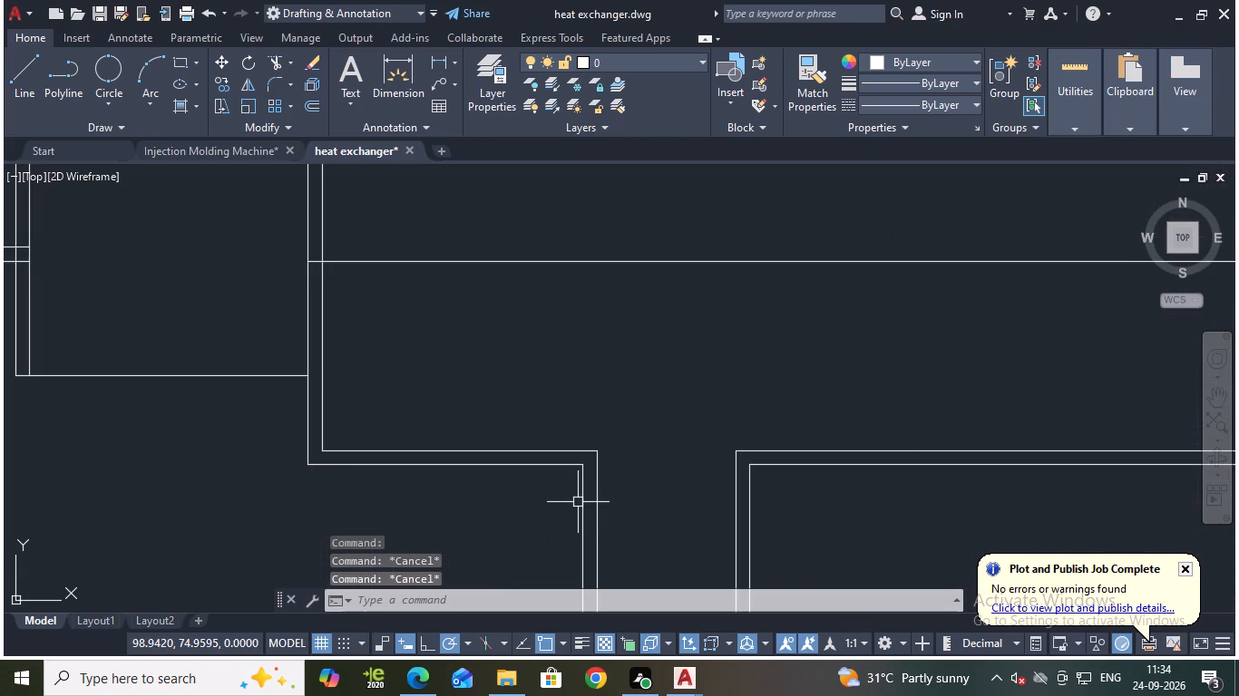
left_click(584, 503)
left_click(583, 466)
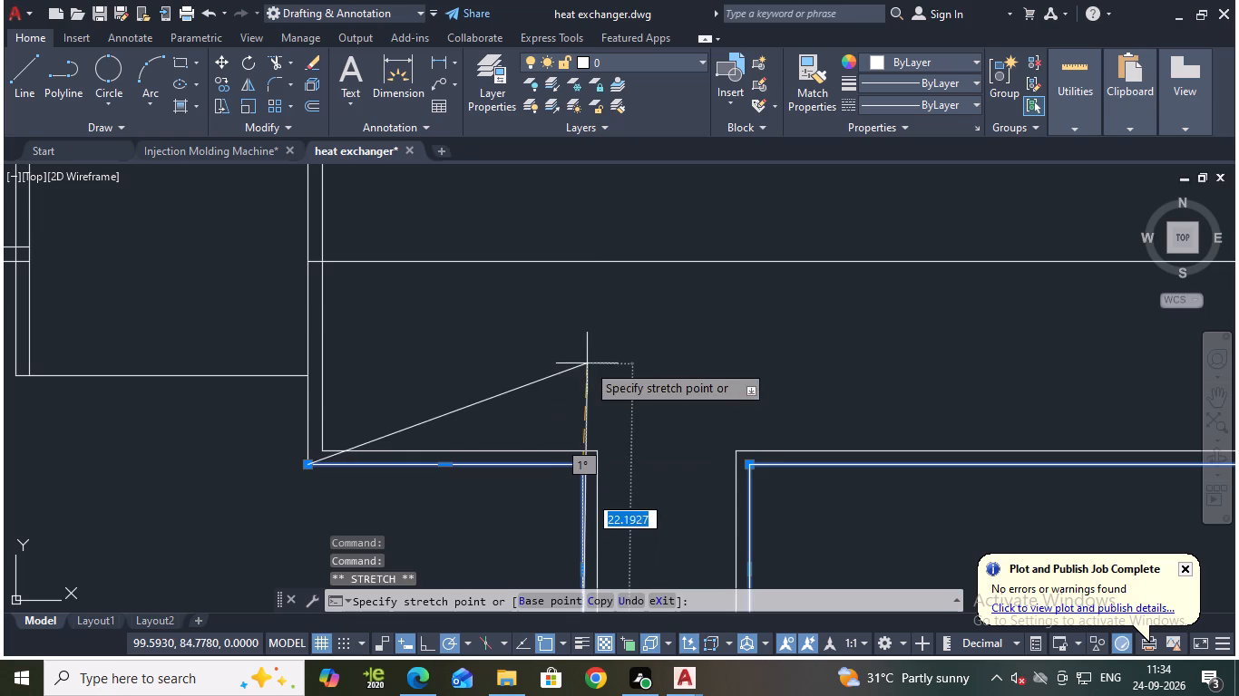
key("Escape")
type("ex")
left_click(660, 474)
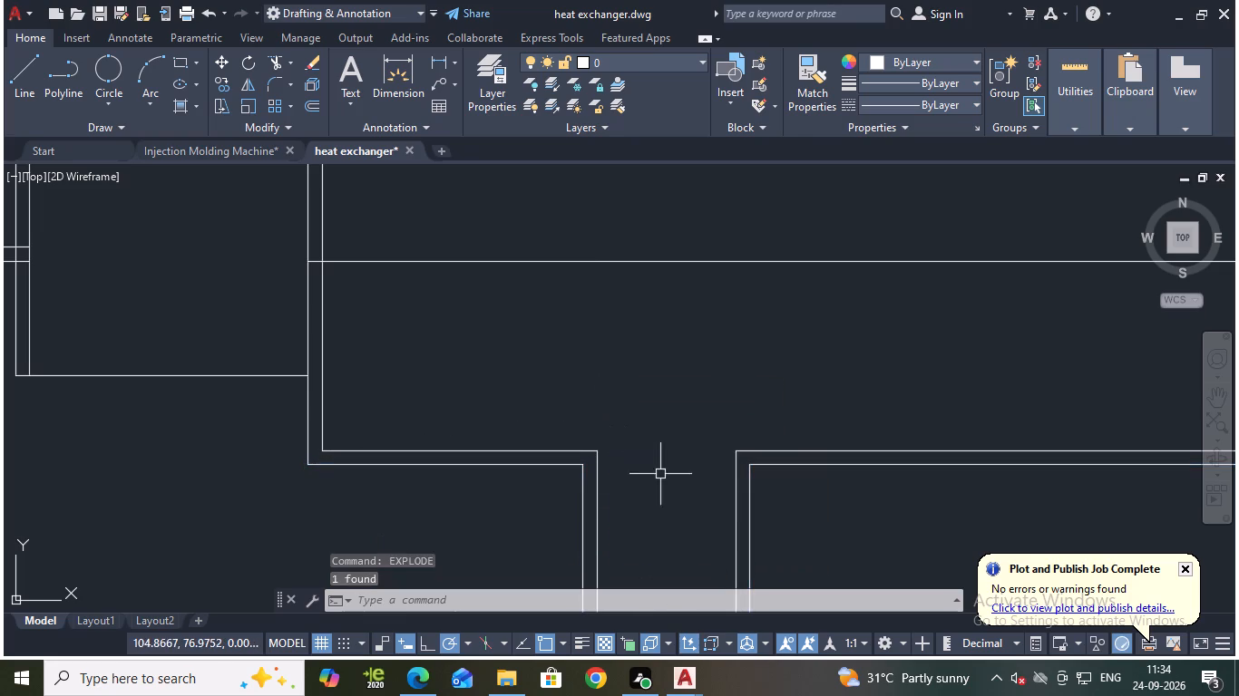
left_click(582, 495)
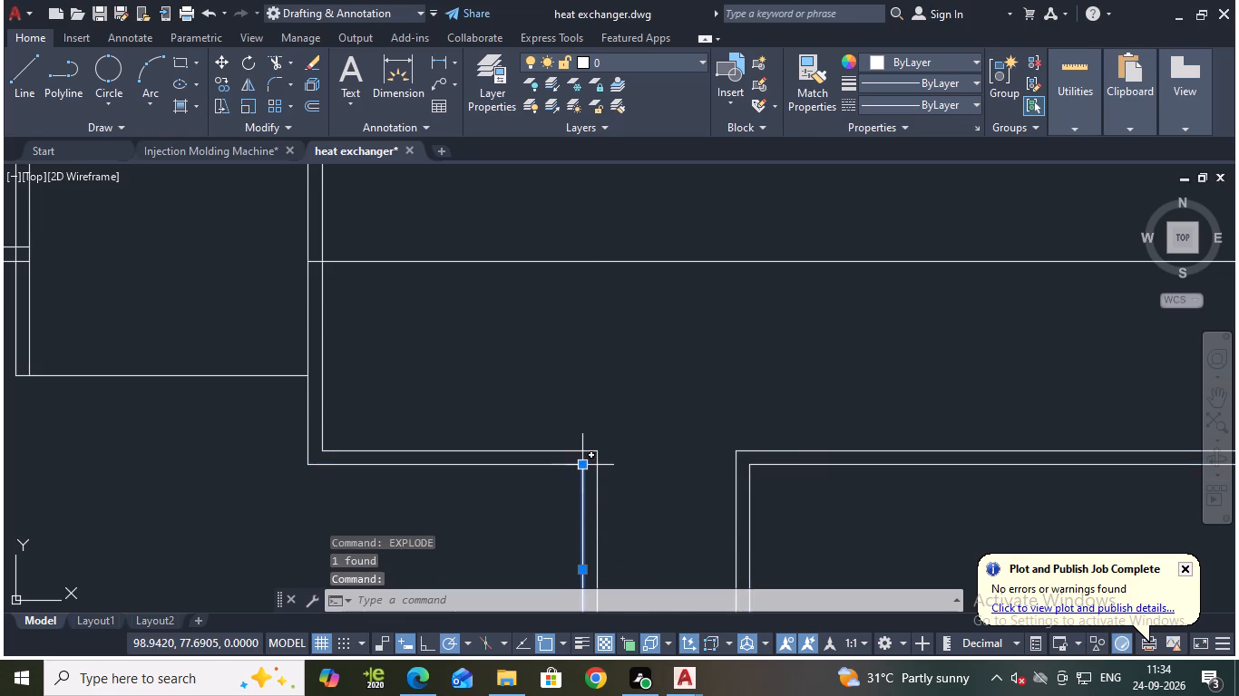
left_click(579, 464)
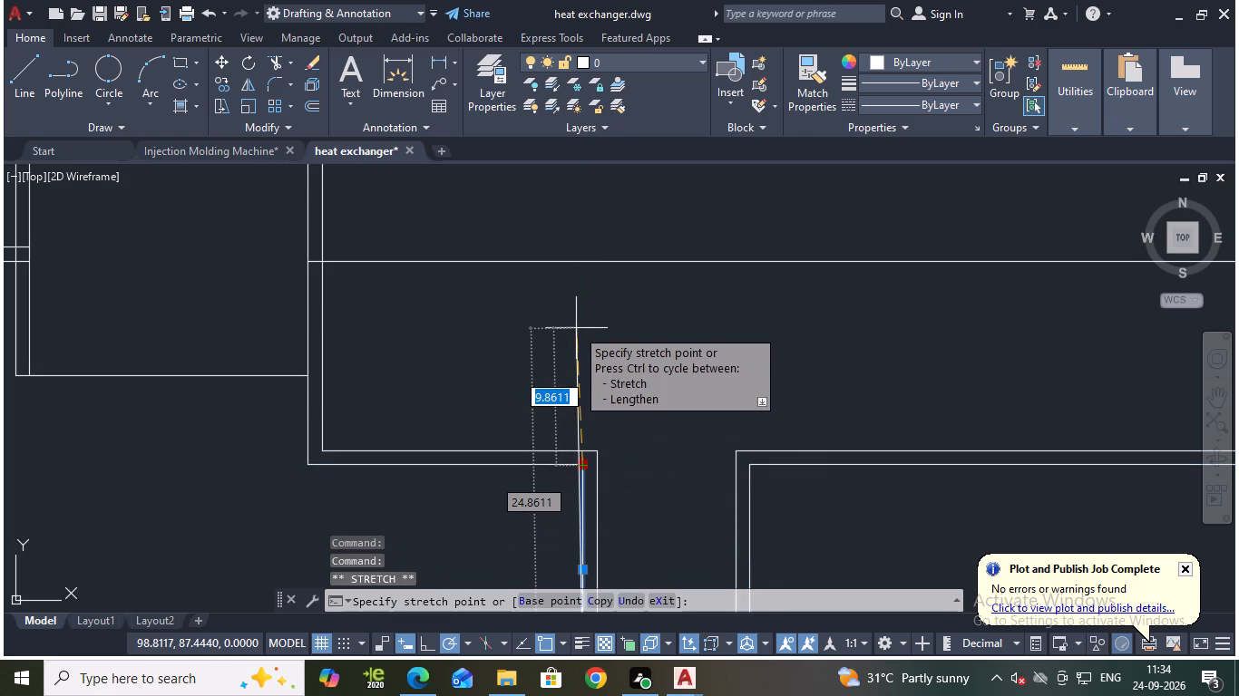
left_click(581, 333)
key("Escape")
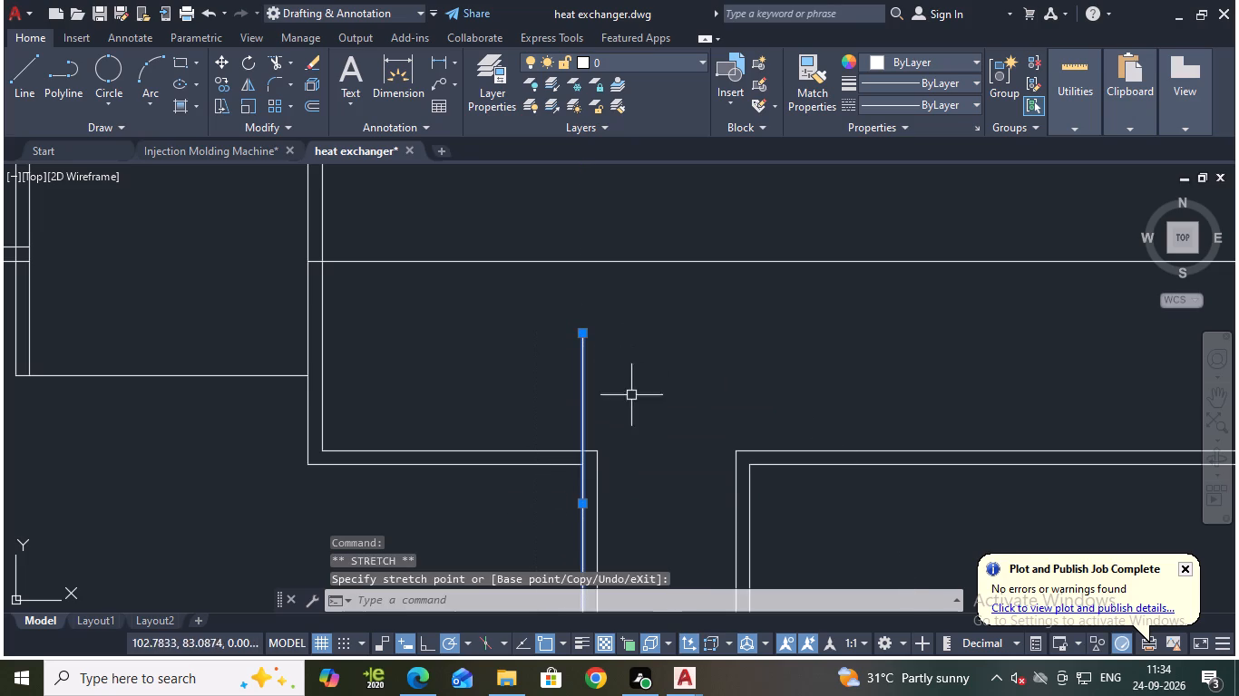
Explode the shell's inner bottom outline and stretch the same leg's inner flange-side line upward, slightly beyond the raised outer line.
left_click(597, 482)
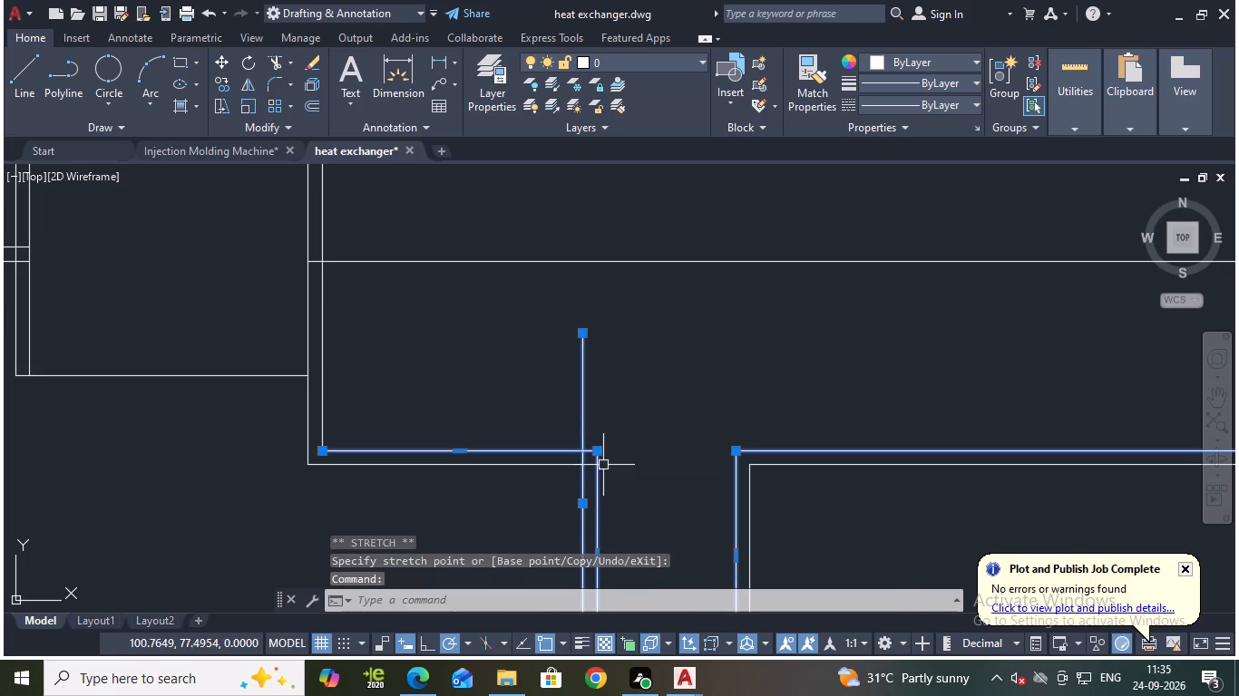
type("ex")
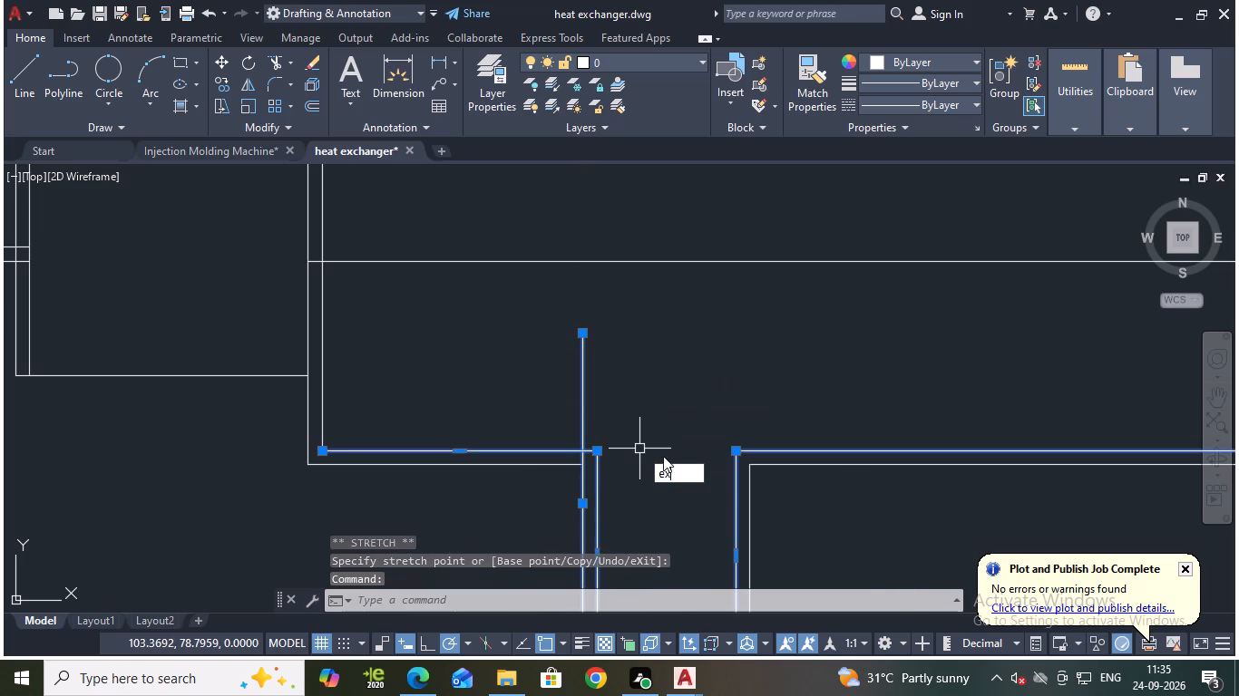
left_click(695, 515)
left_click(596, 468)
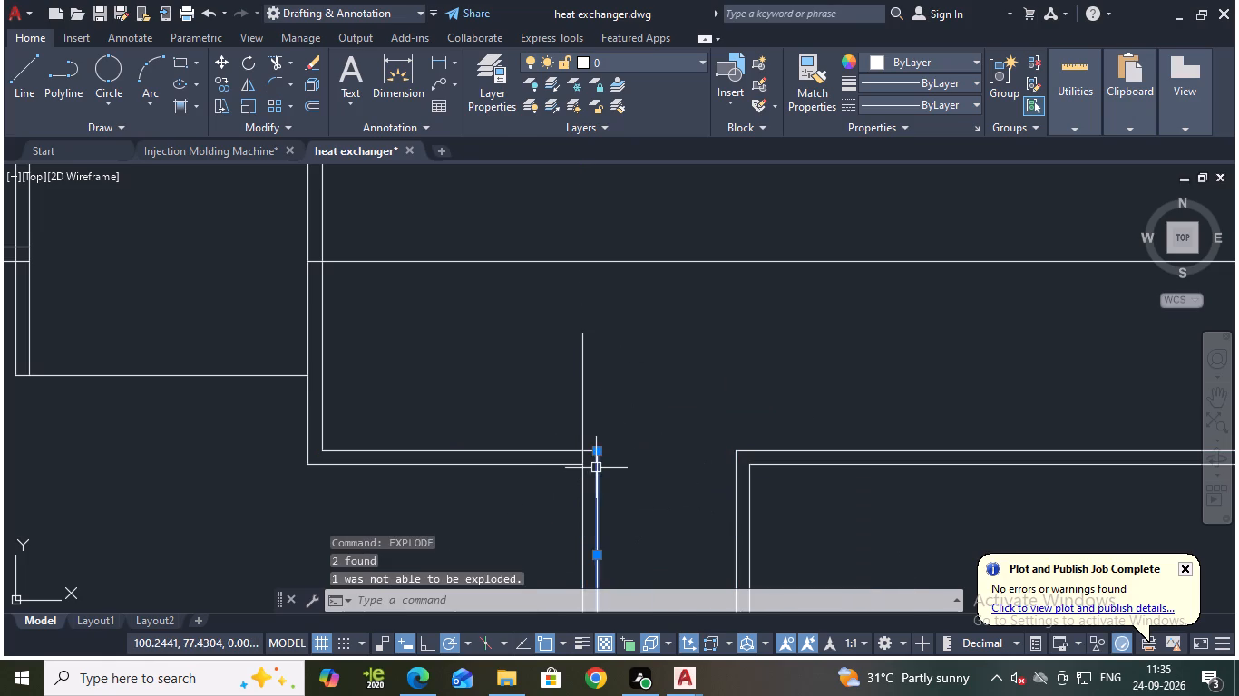
left_click(595, 456)
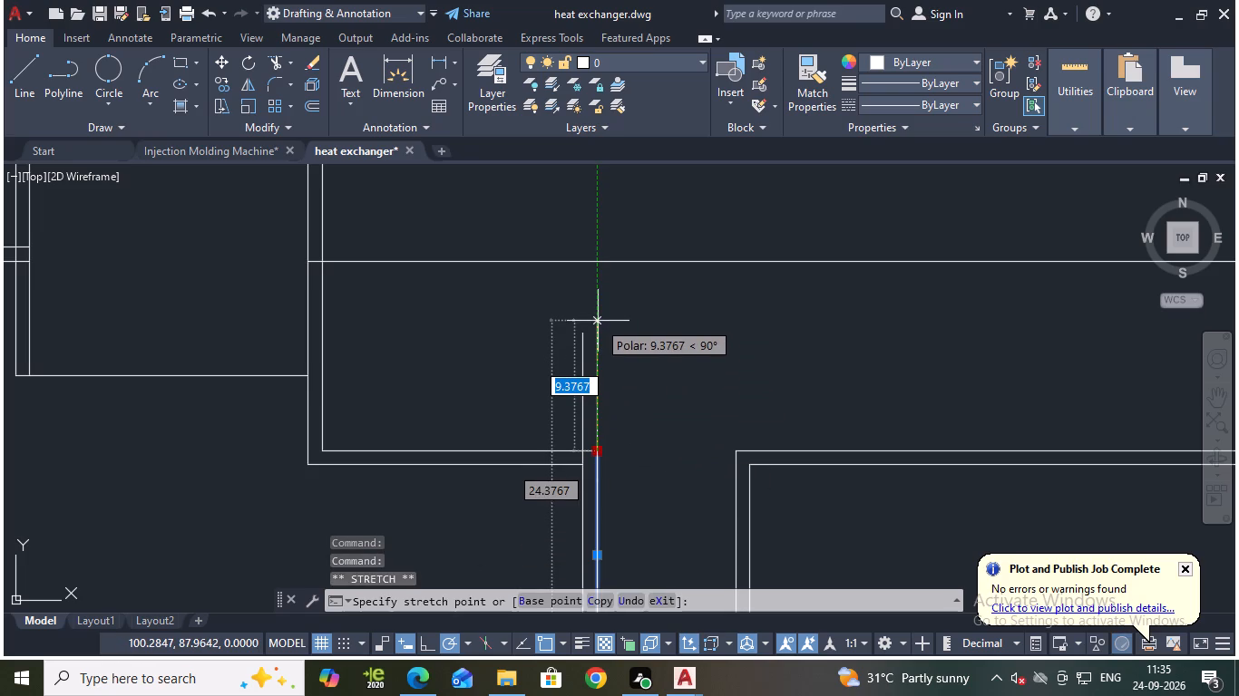
left_click(595, 314)
key("Escape")
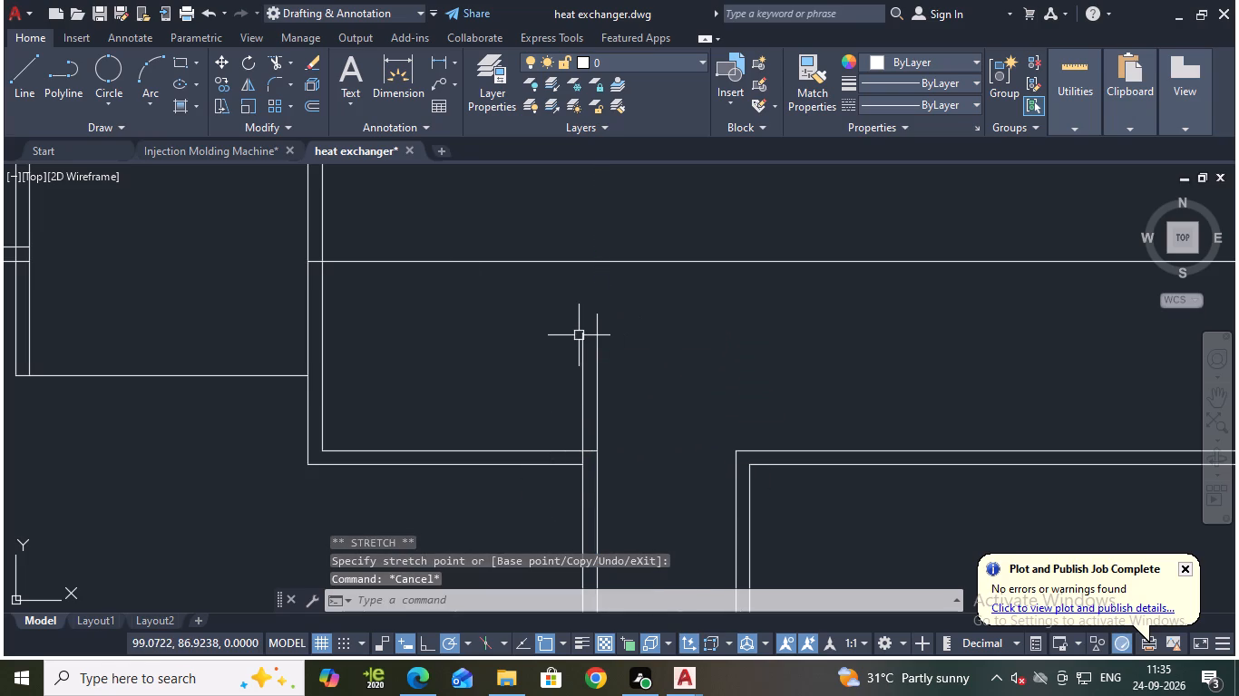
Draw a horizontal line about 19 long from the top of the leg's raised outer line to the shell's flange-side wall.
left_click(8, 82)
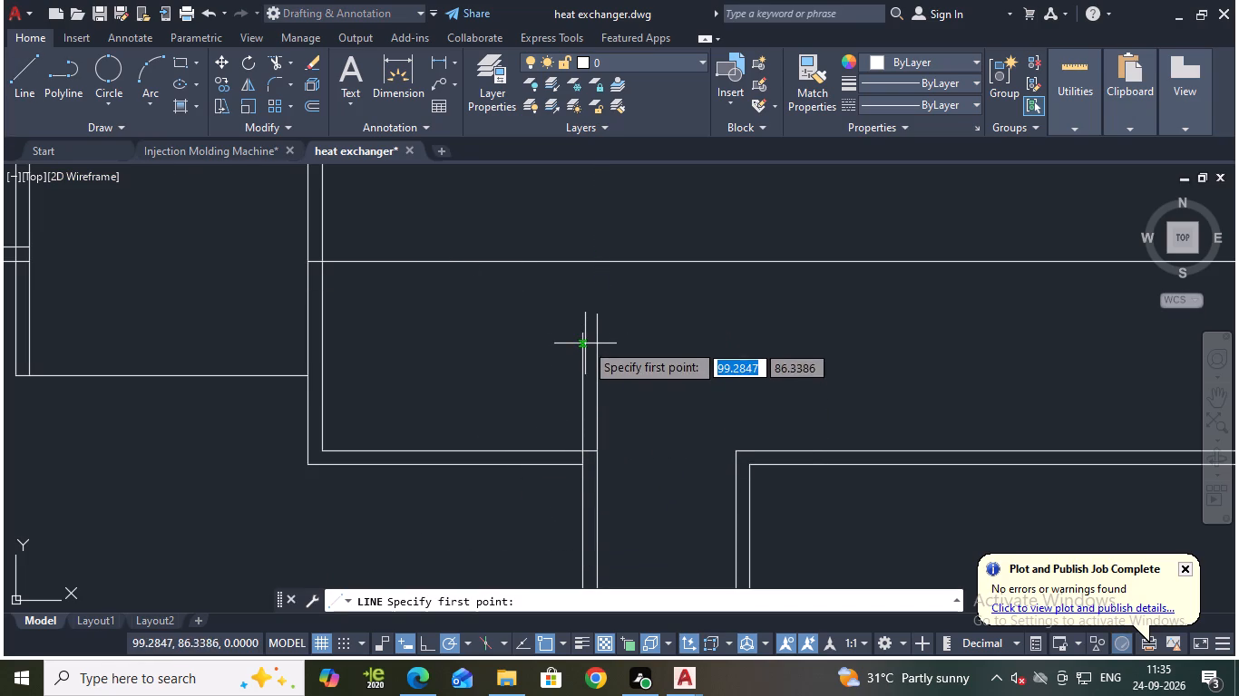
left_click(581, 336)
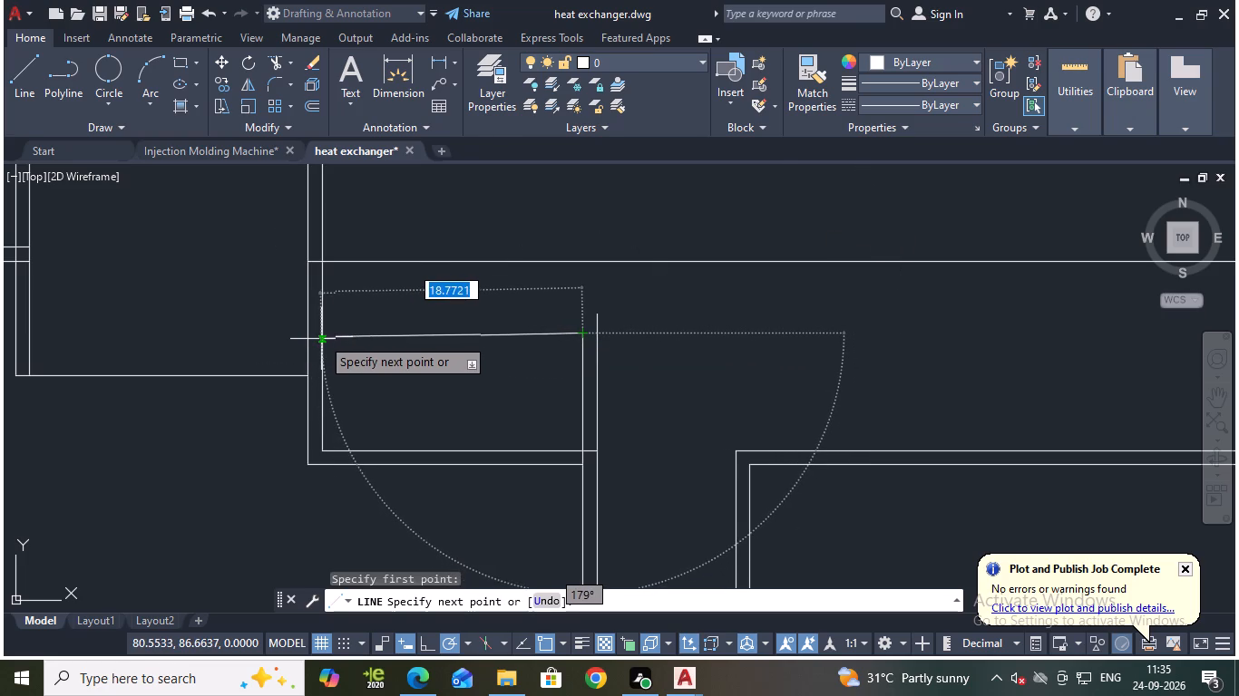
left_click(320, 335)
key("Escape")
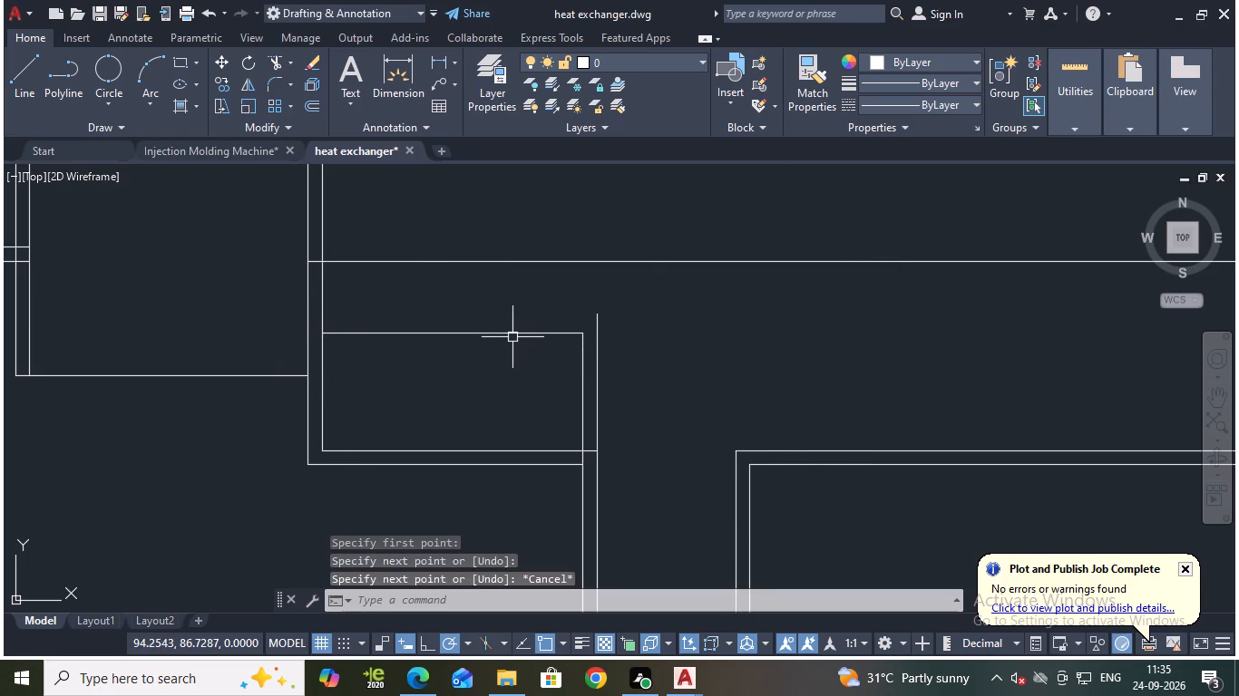
Offset the new horizontal line upward by 1.
left_click(509, 337)
key("o")
key("Return")
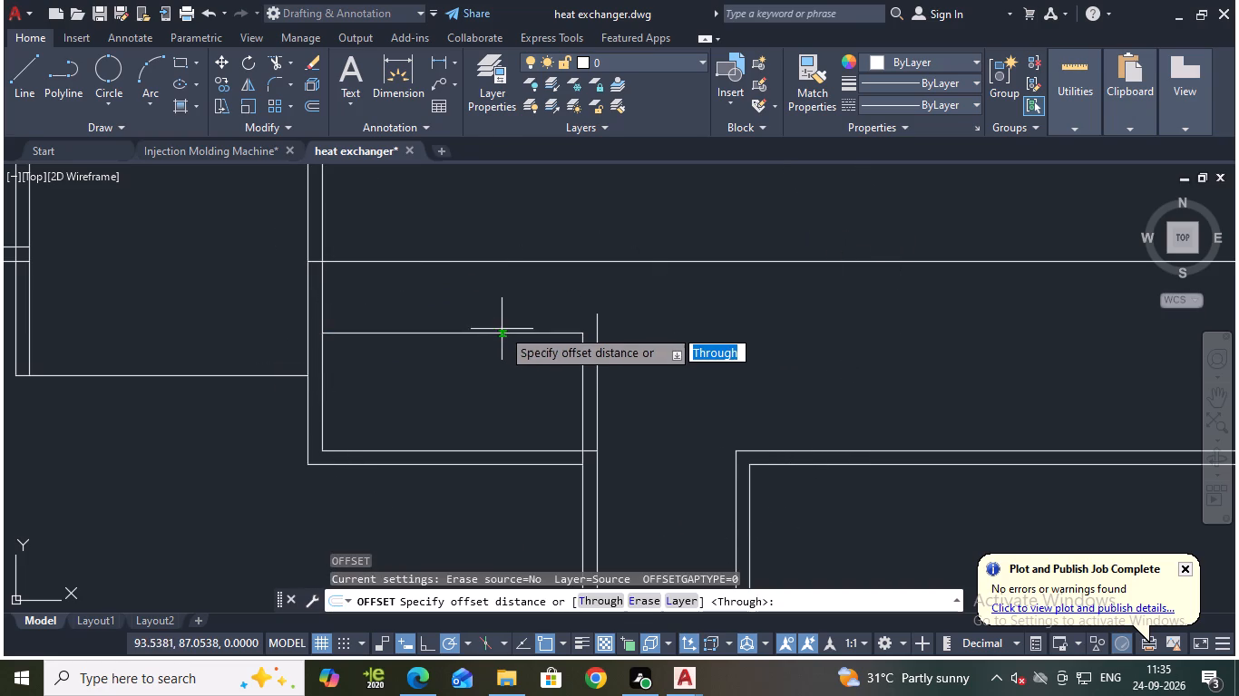
key("Return")
key("1")
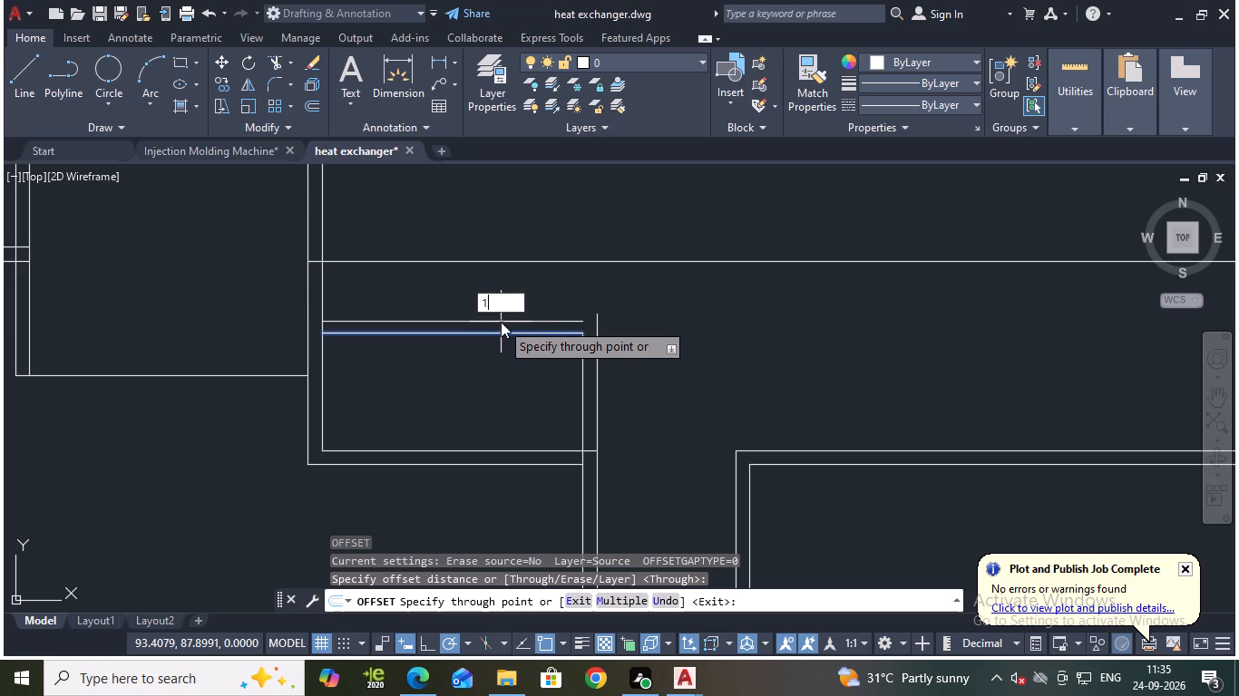
key("Return")
key("Escape")
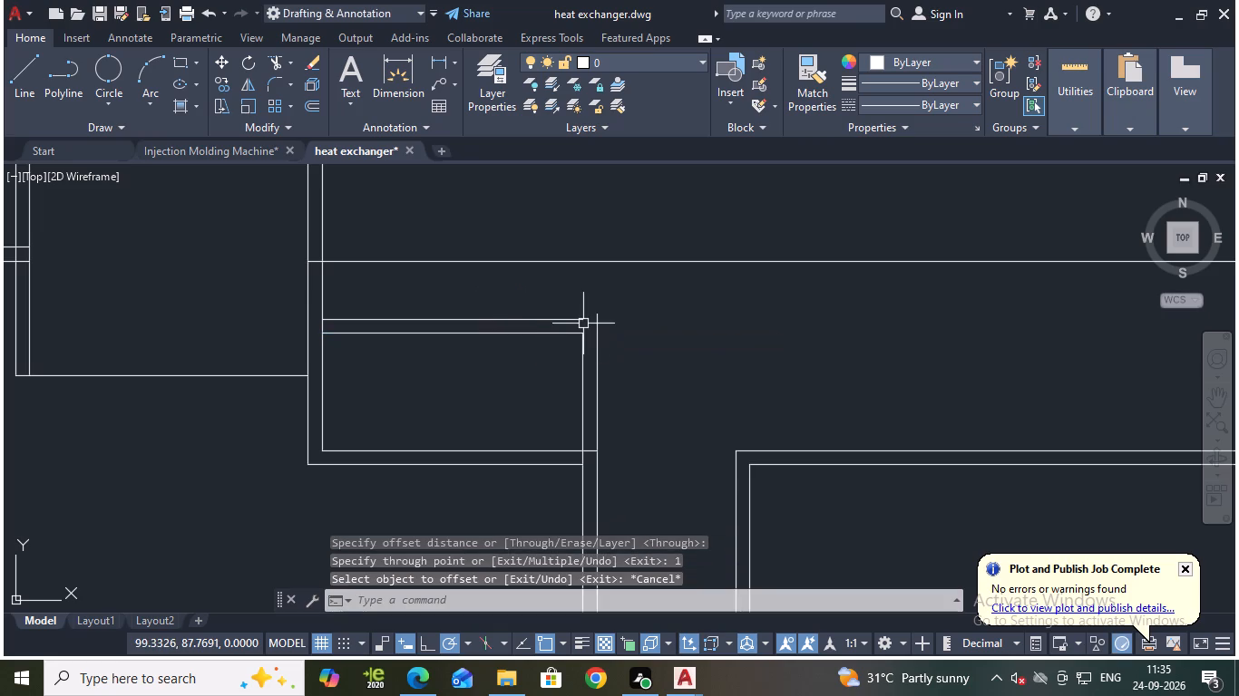
Stretch the offset line past the leg's raised inner line and trim both overhangs to form a clean corner.
left_click(572, 319)
left_click(580, 321)
left_click(627, 317)
key("Escape")
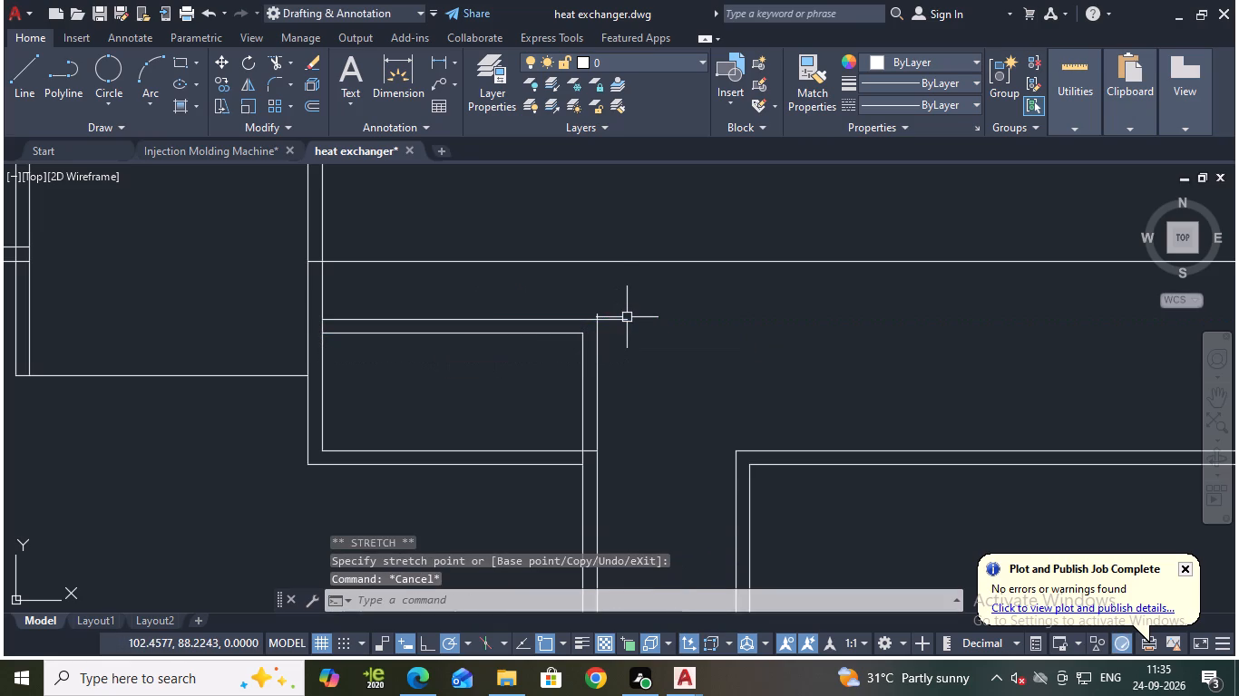
type("yt")
key("BackSpace")
key("BackSpace")
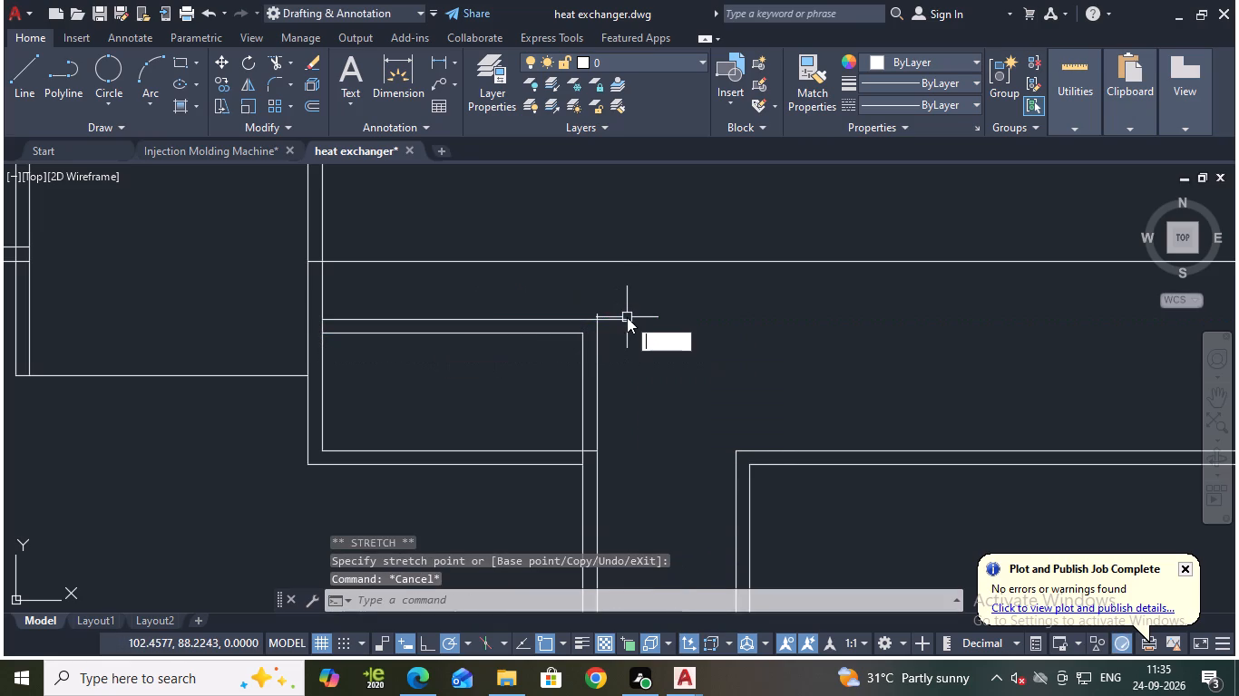
type("tr")
key("Return")
left_click(625, 314)
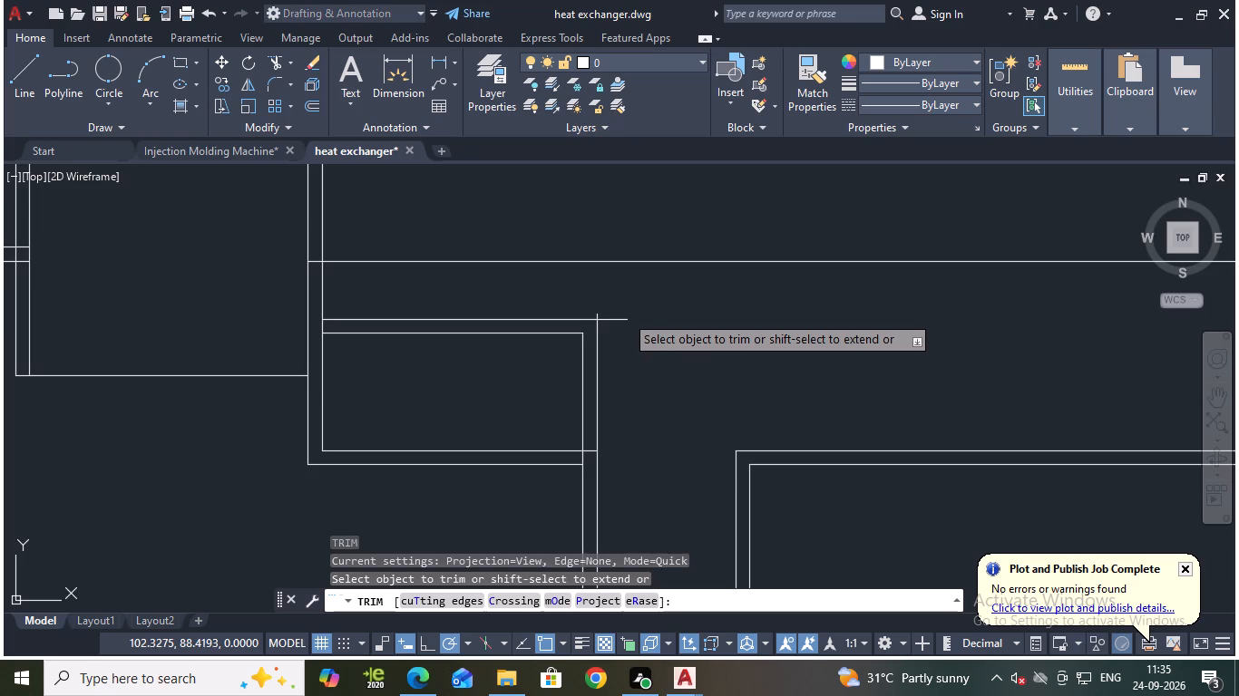
left_click(618, 311)
left_click(619, 317)
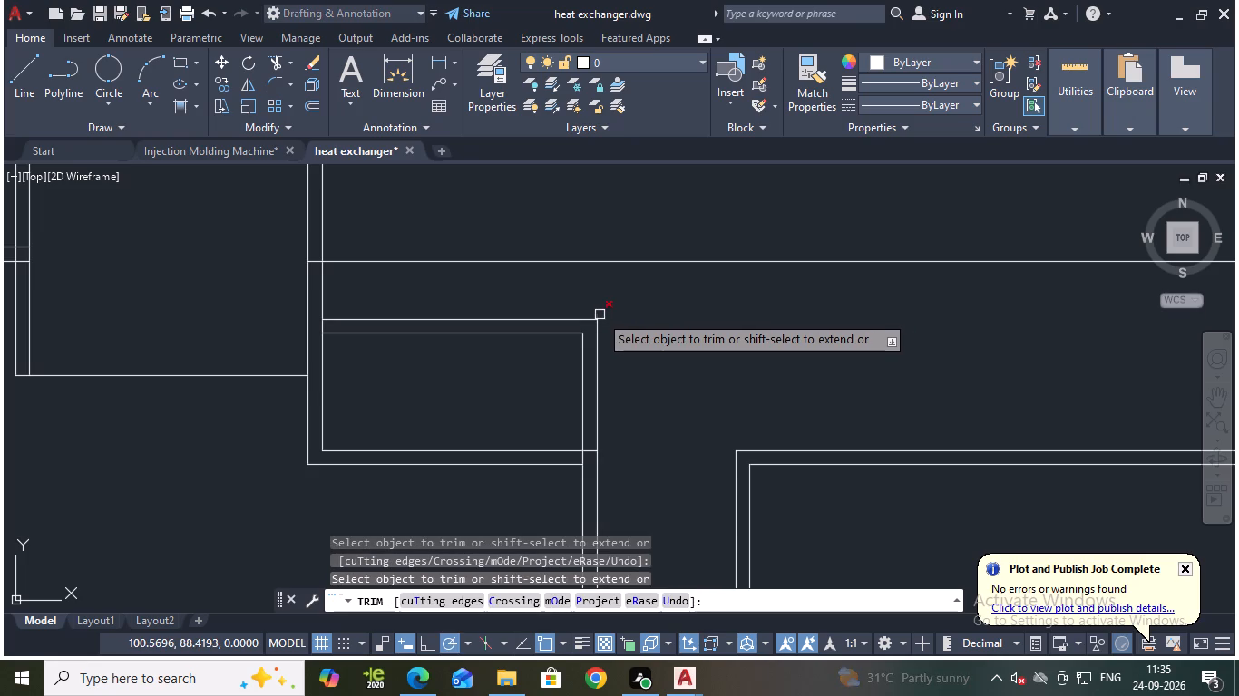
left_click(600, 314)
Trim away the old double shell-bottom lines between the leg and the flange-side wall.
left_click(588, 451)
left_click_drag(503, 500, 449, 412)
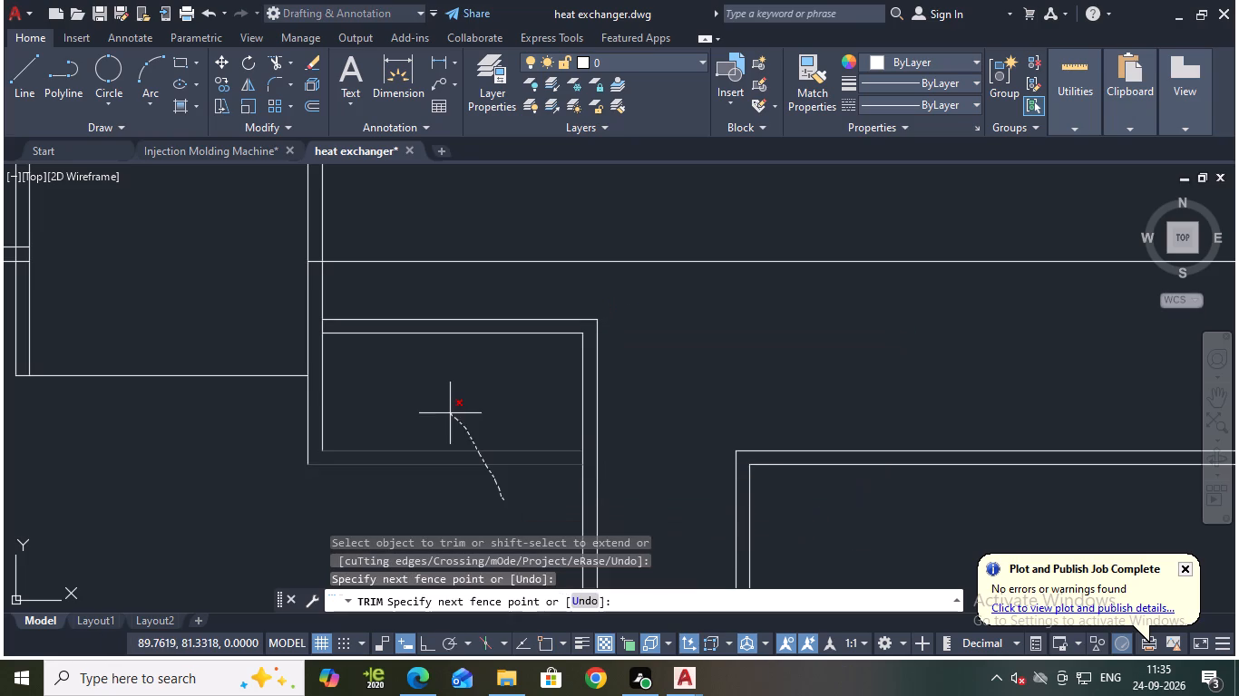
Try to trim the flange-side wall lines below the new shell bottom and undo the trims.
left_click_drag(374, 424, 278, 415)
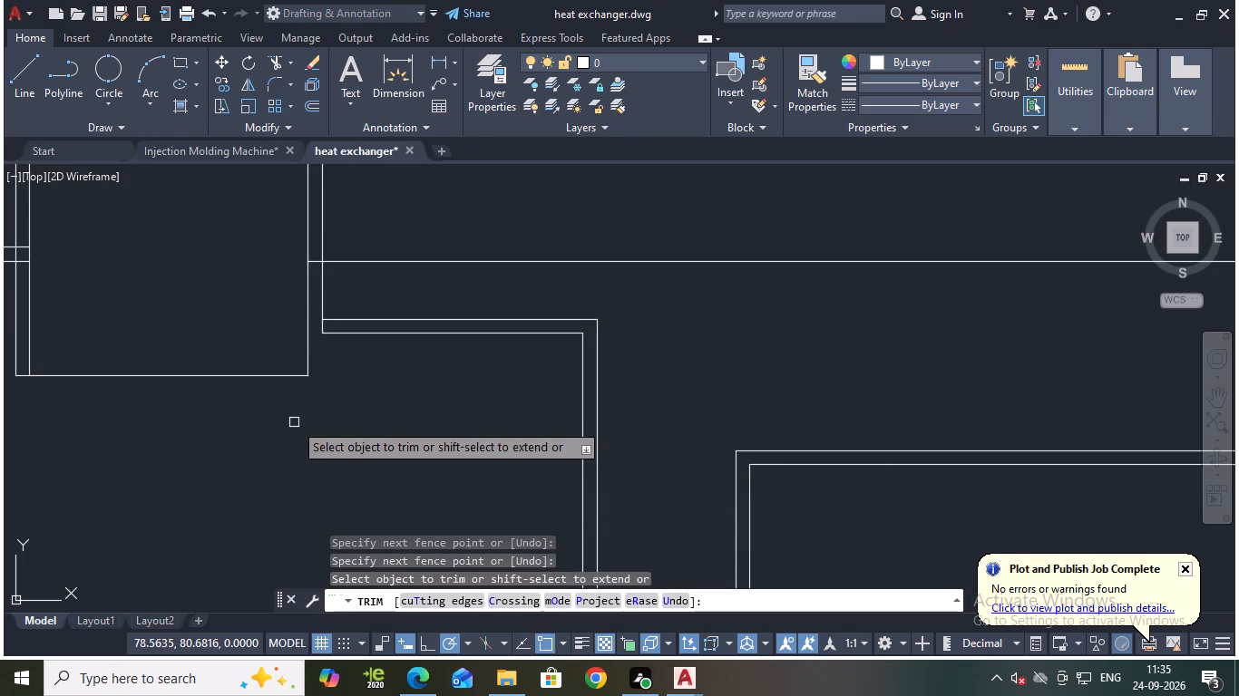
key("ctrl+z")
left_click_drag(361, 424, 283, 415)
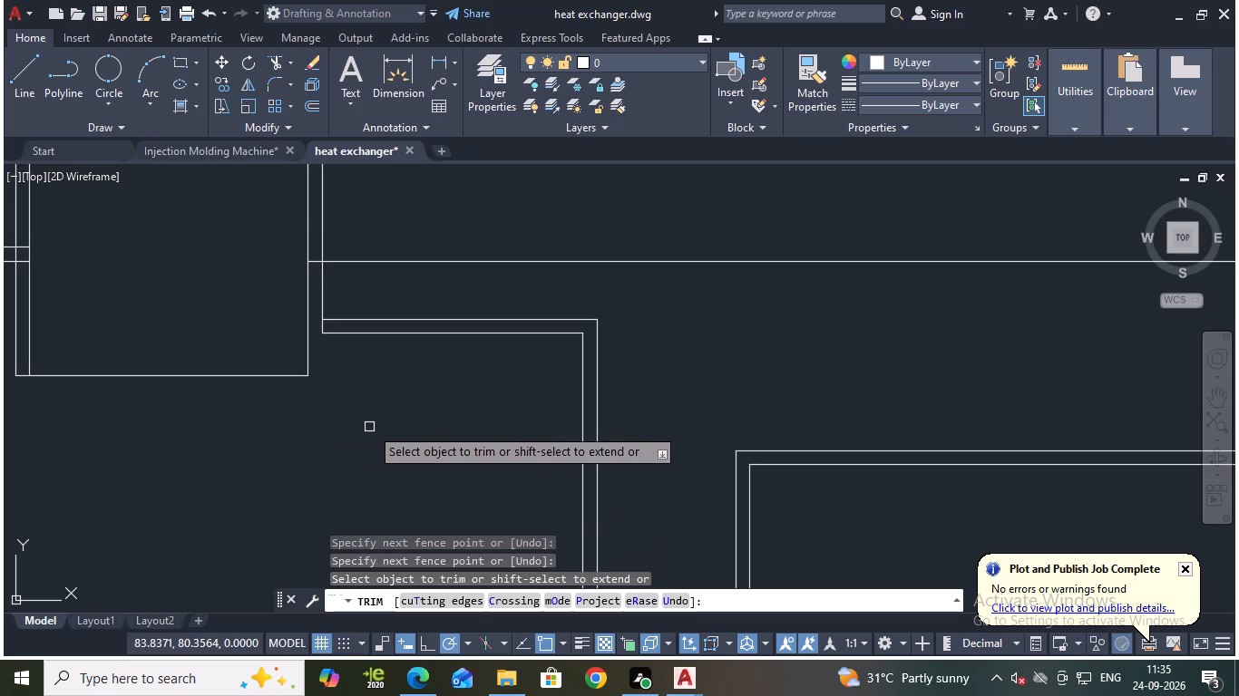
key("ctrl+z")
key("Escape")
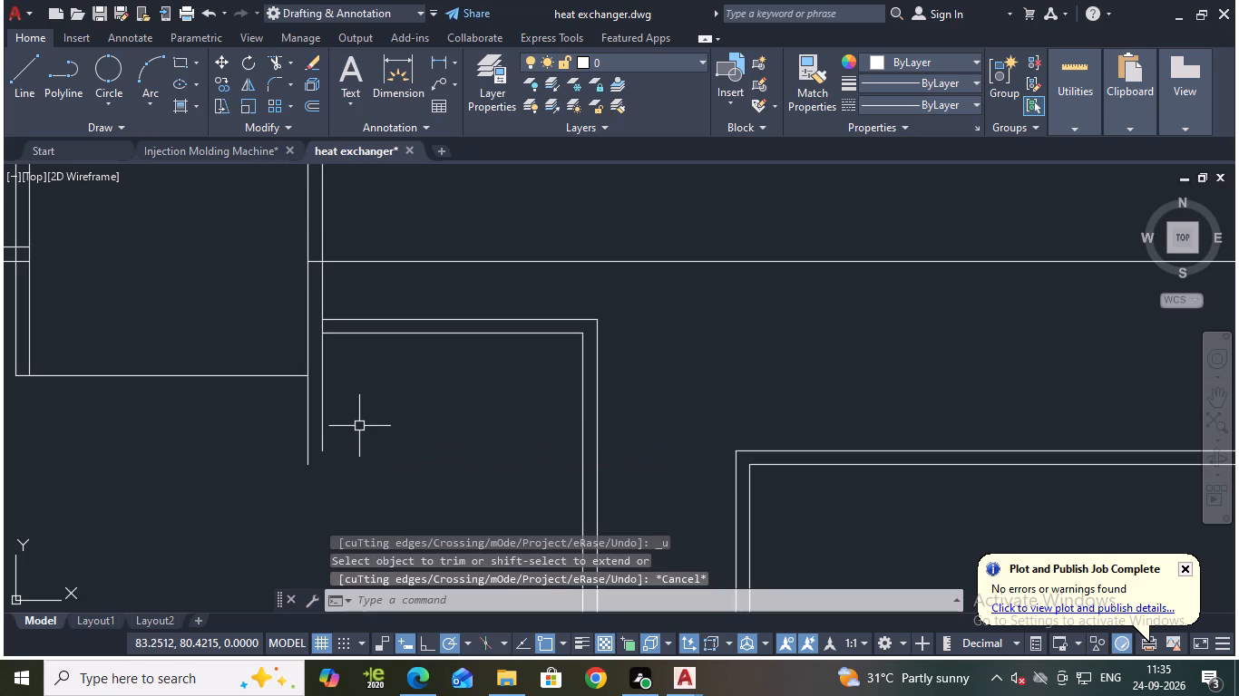
Draw a horizontal line about 2.3 long from the flange's bottom corner across both hanging wall lines.
key("l")
key("Return")
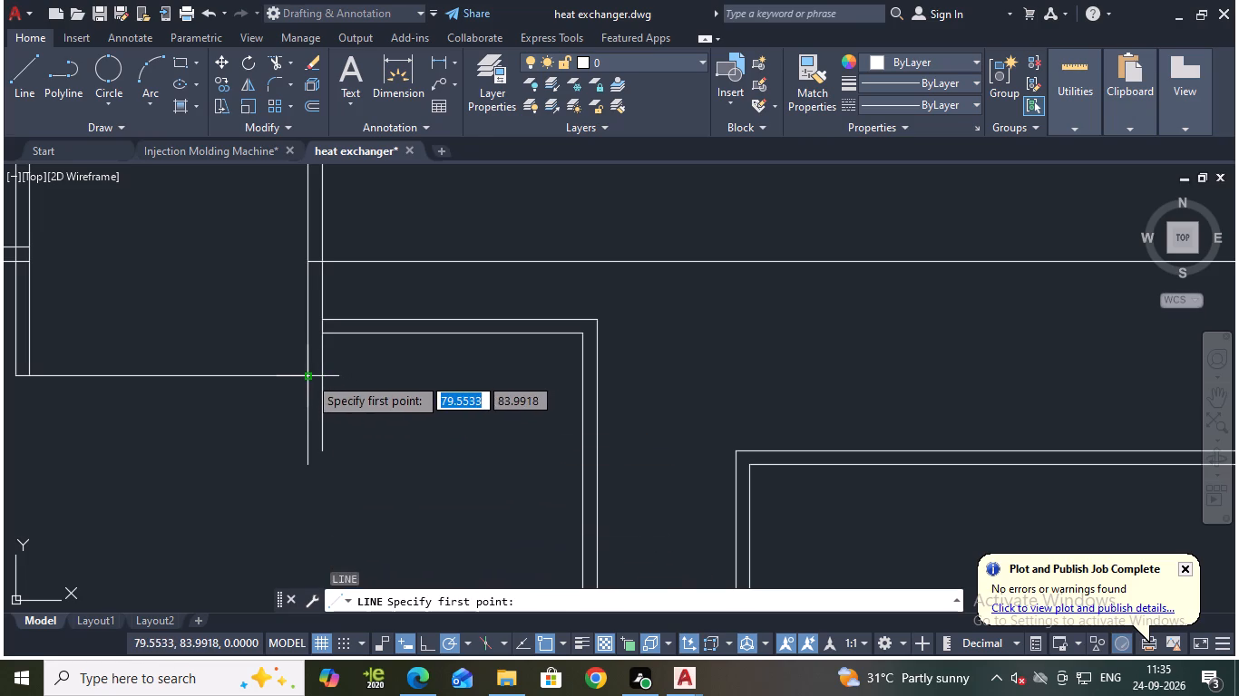
left_click(307, 376)
left_click(340, 380)
key("Escape")
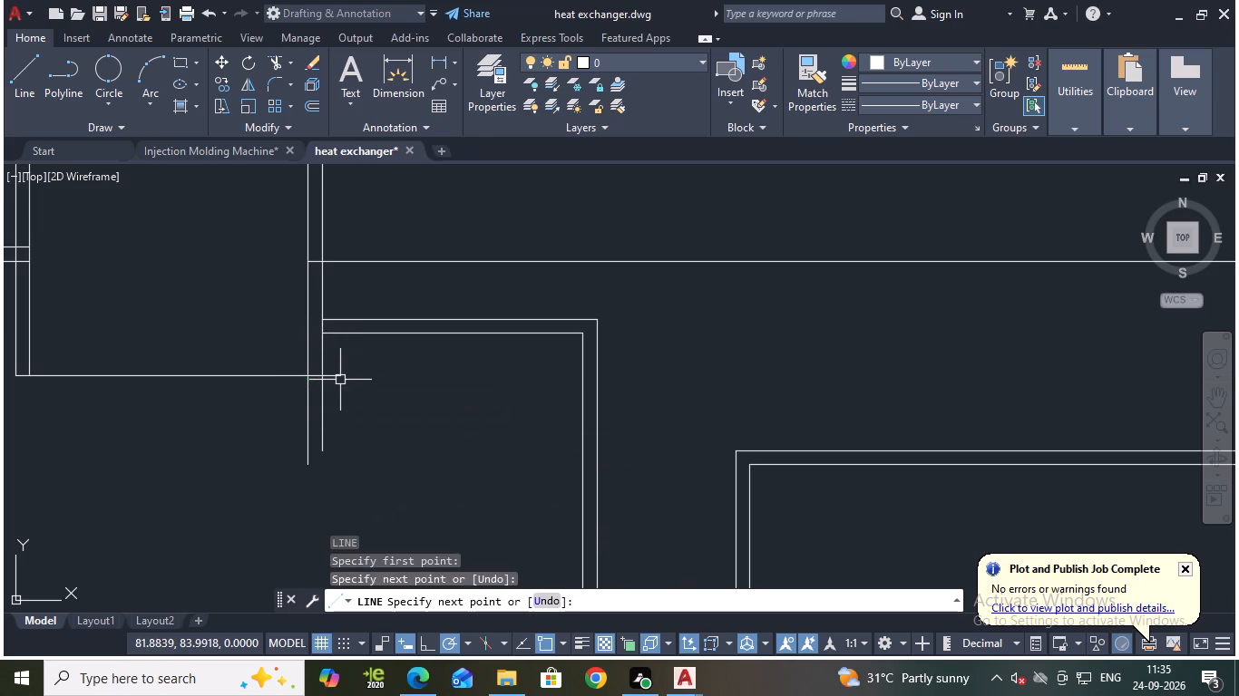
Trim the wall lines below the flange's bottom edge and the short line's overhang to form a clean corner.
type("tr")
key("Return")
left_click_drag(366, 424, 292, 419)
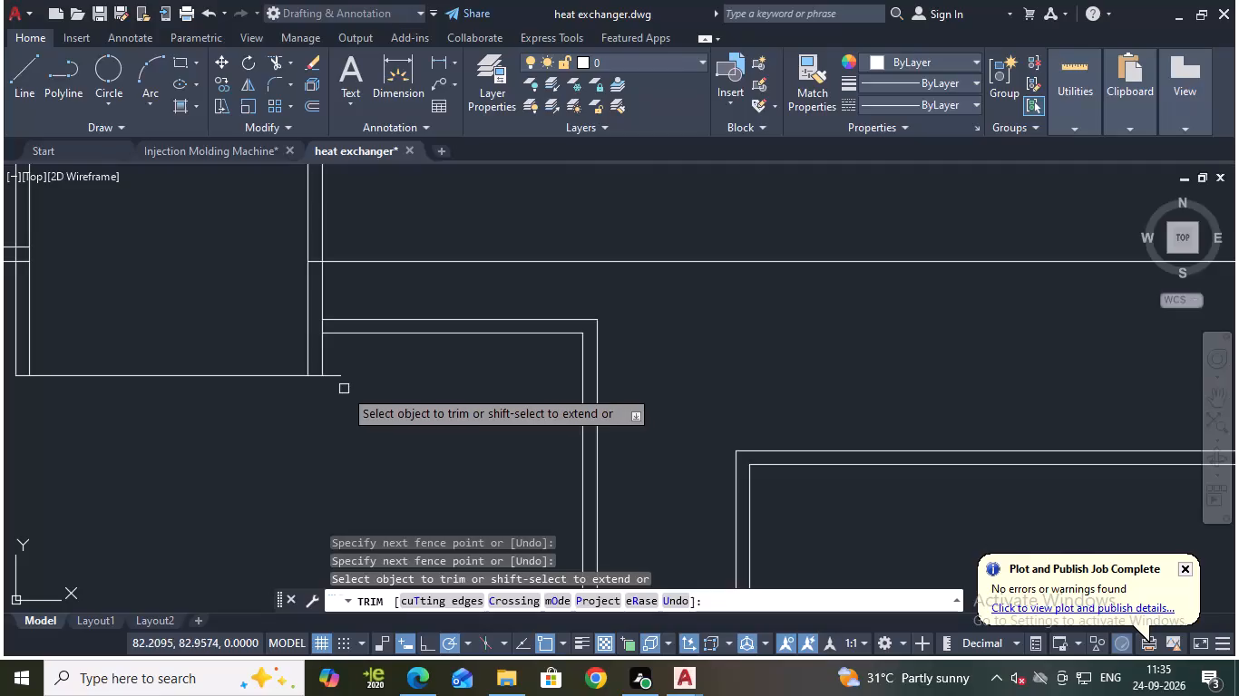
left_click(335, 380)
scroll(363, 391, "down", 2)
middle_click_drag(405, 435, 408, 435)
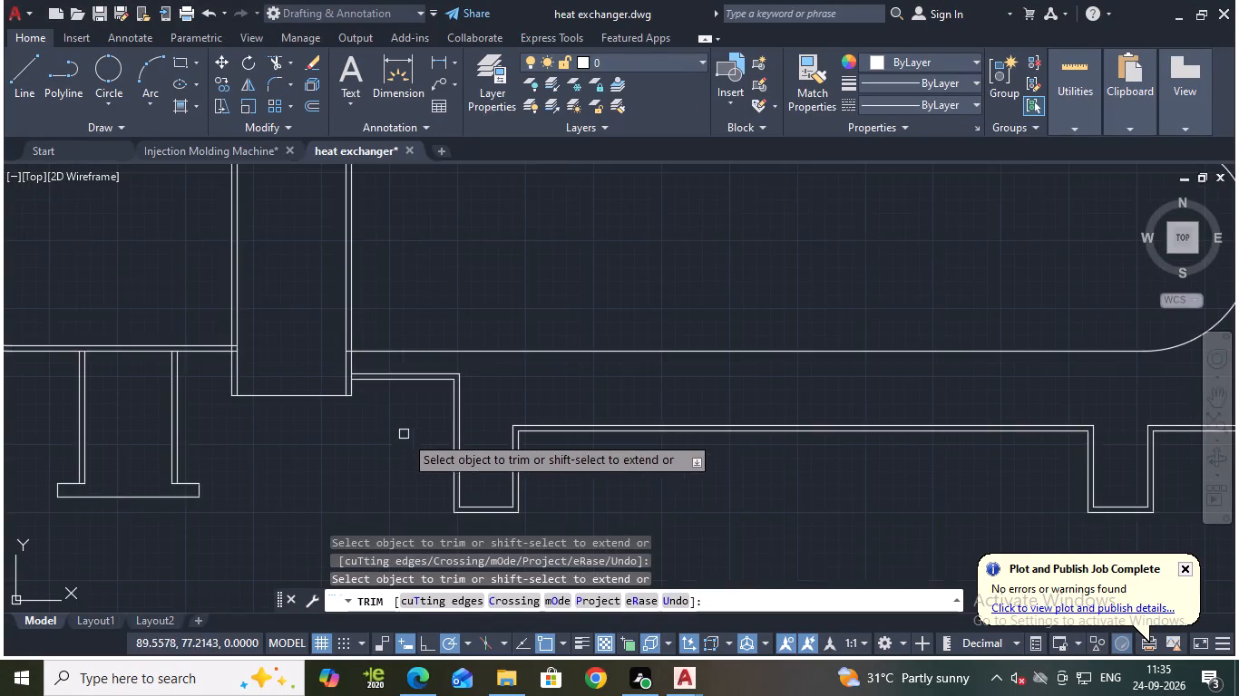
middle_click_drag(408, 435, 489, 514)
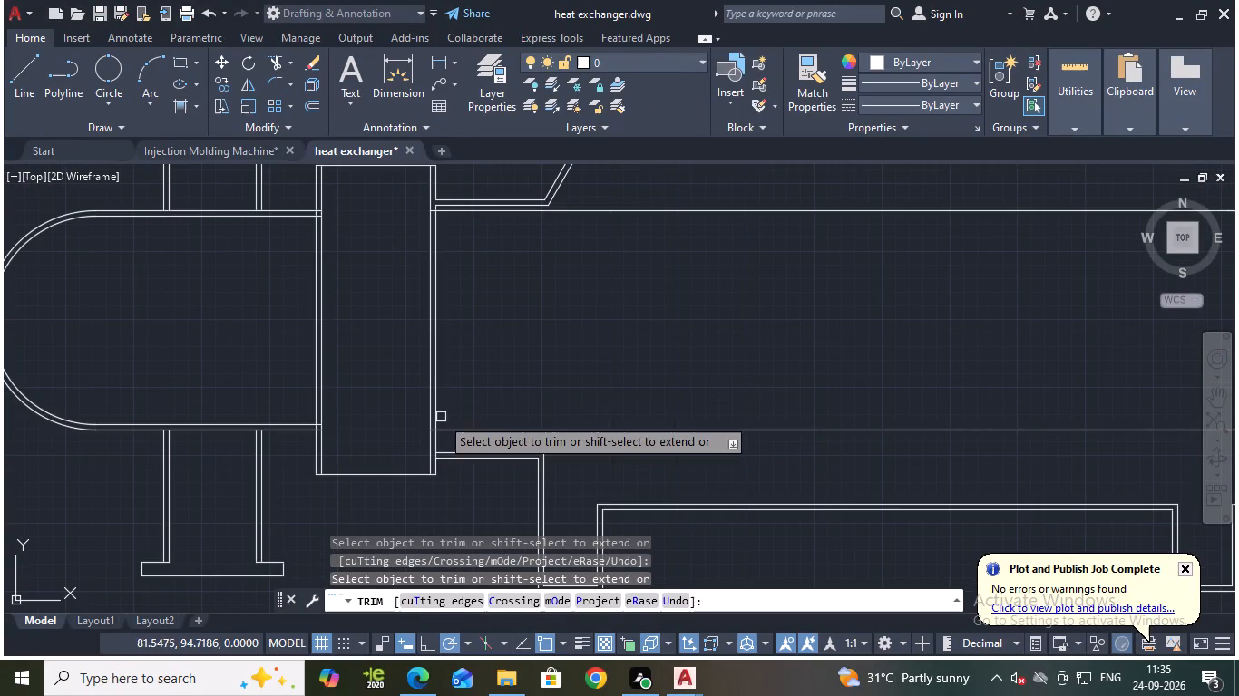
middle_click_drag(365, 401, 440, 426)
middle_click_drag(459, 321, 464, 430)
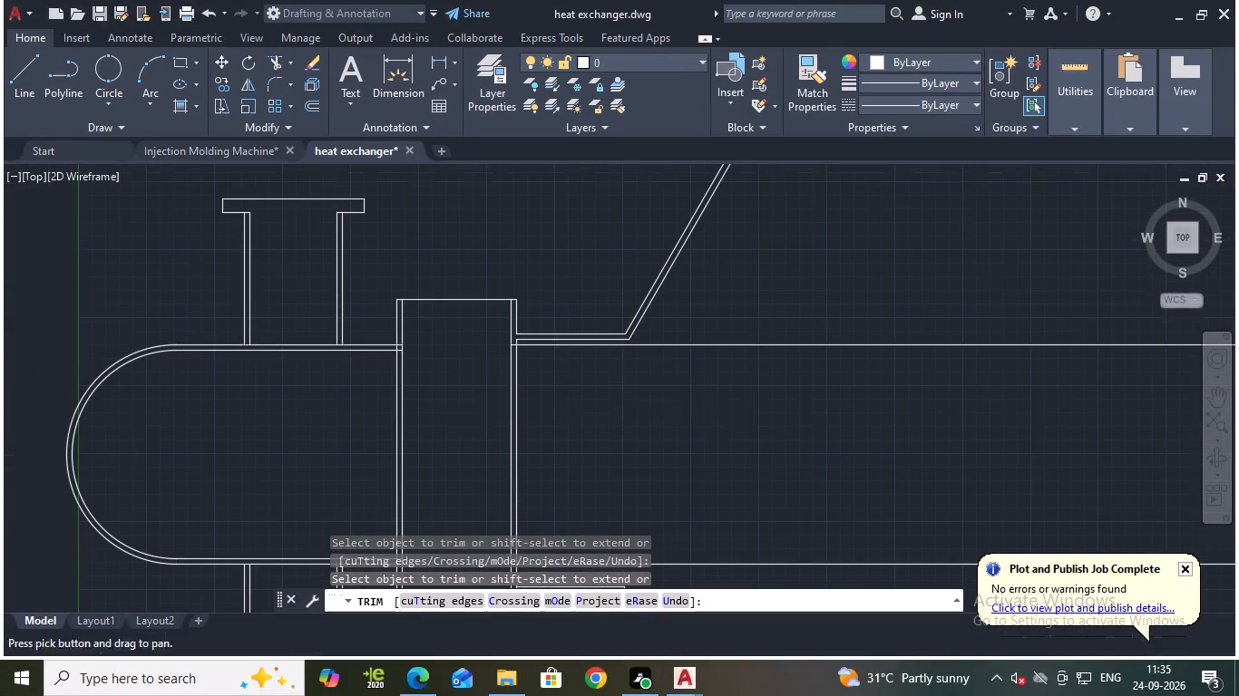
middle_click_drag(460, 343, 473, 380)
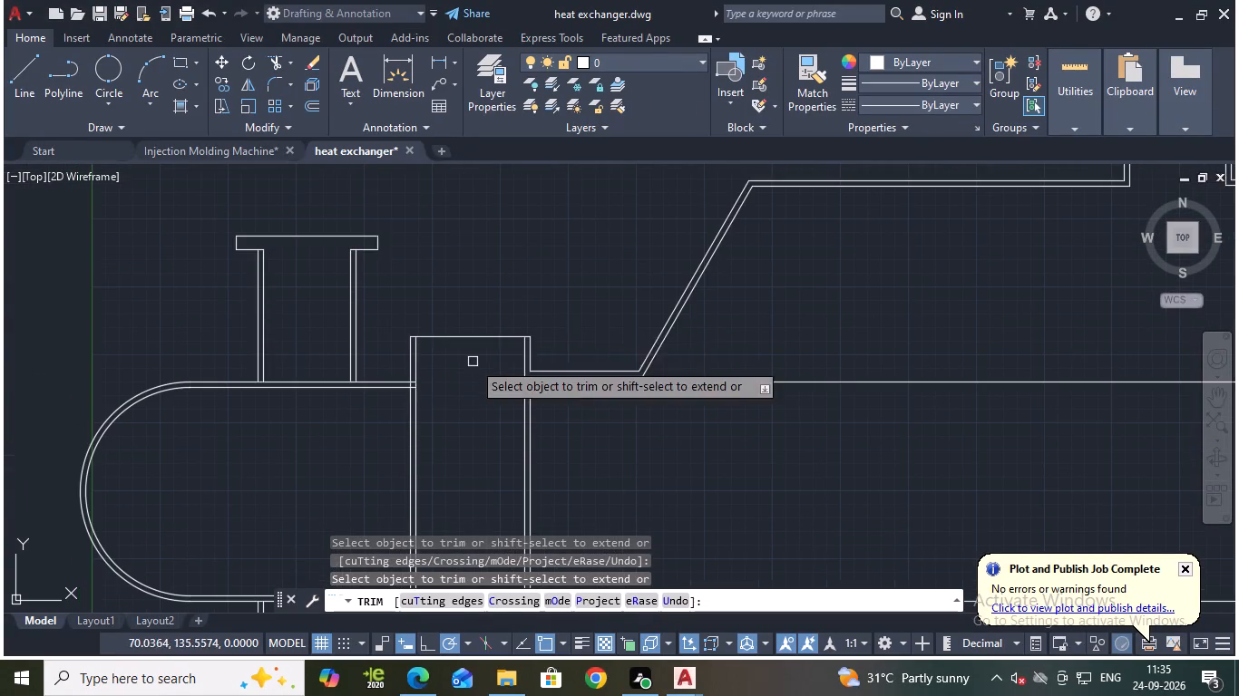
key("Escape")
Draw a horizontal line 3 long from the top of the flange's channel-side inner wall line, outward toward the upper nozzle.
left_click(29, 73)
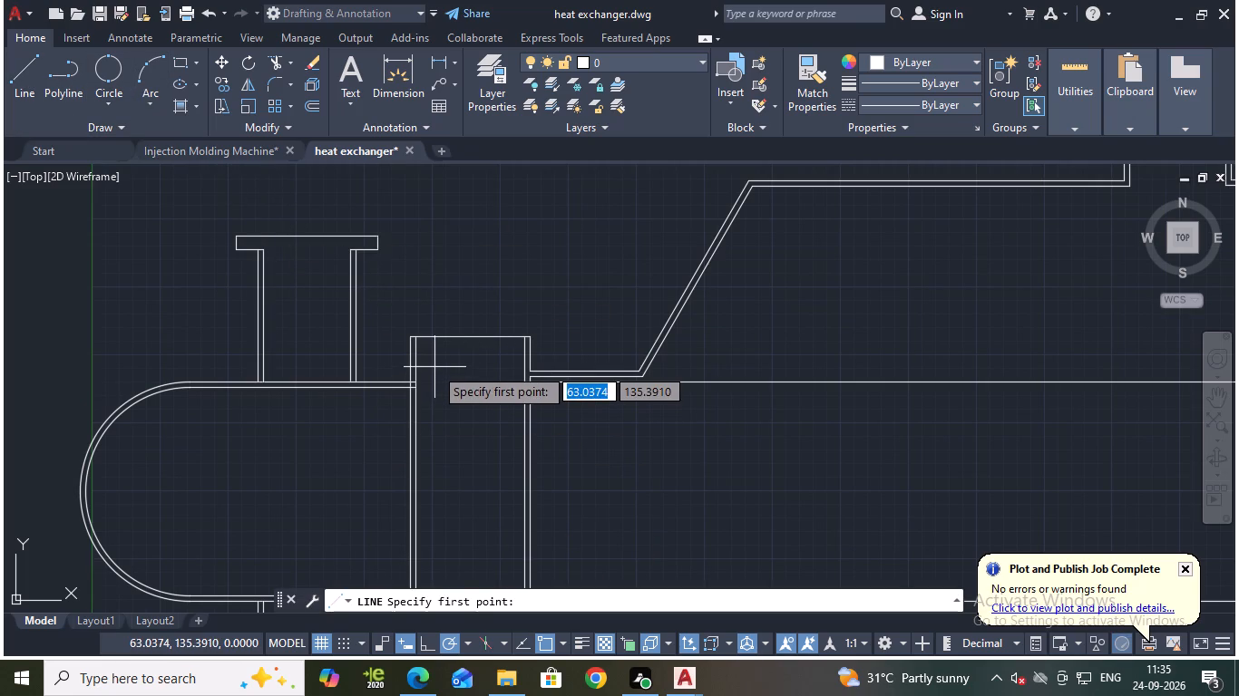
scroll(423, 342, "up", 1)
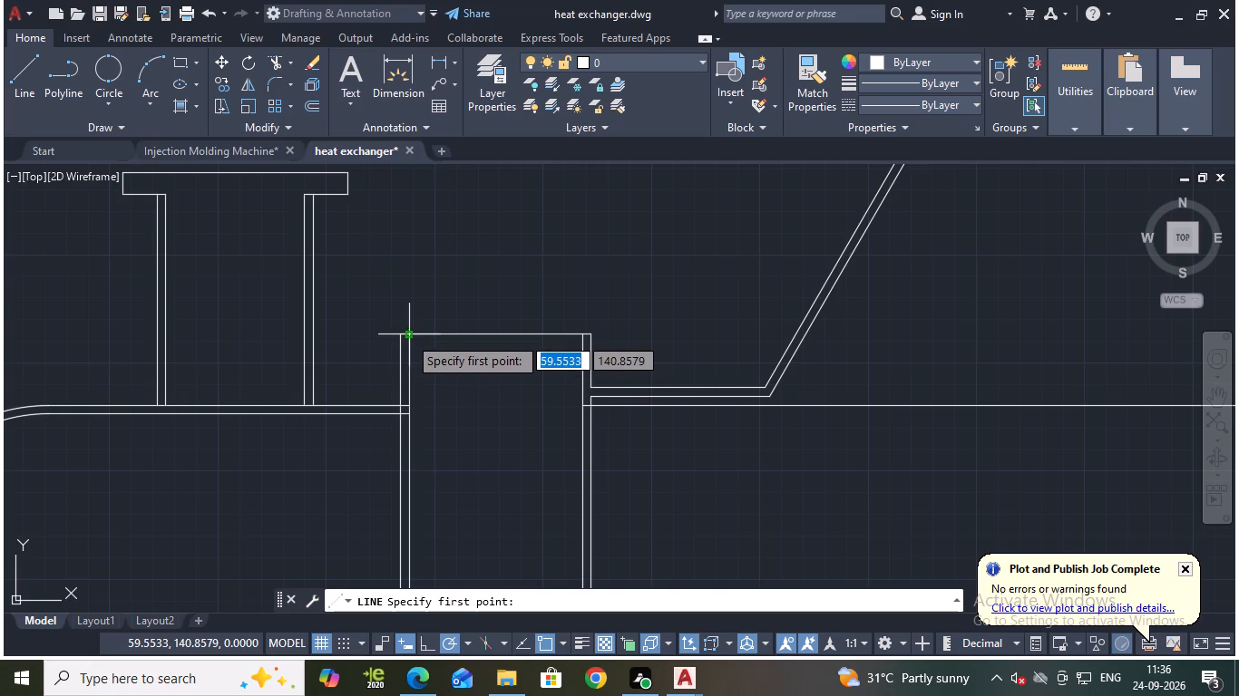
left_click(408, 336)
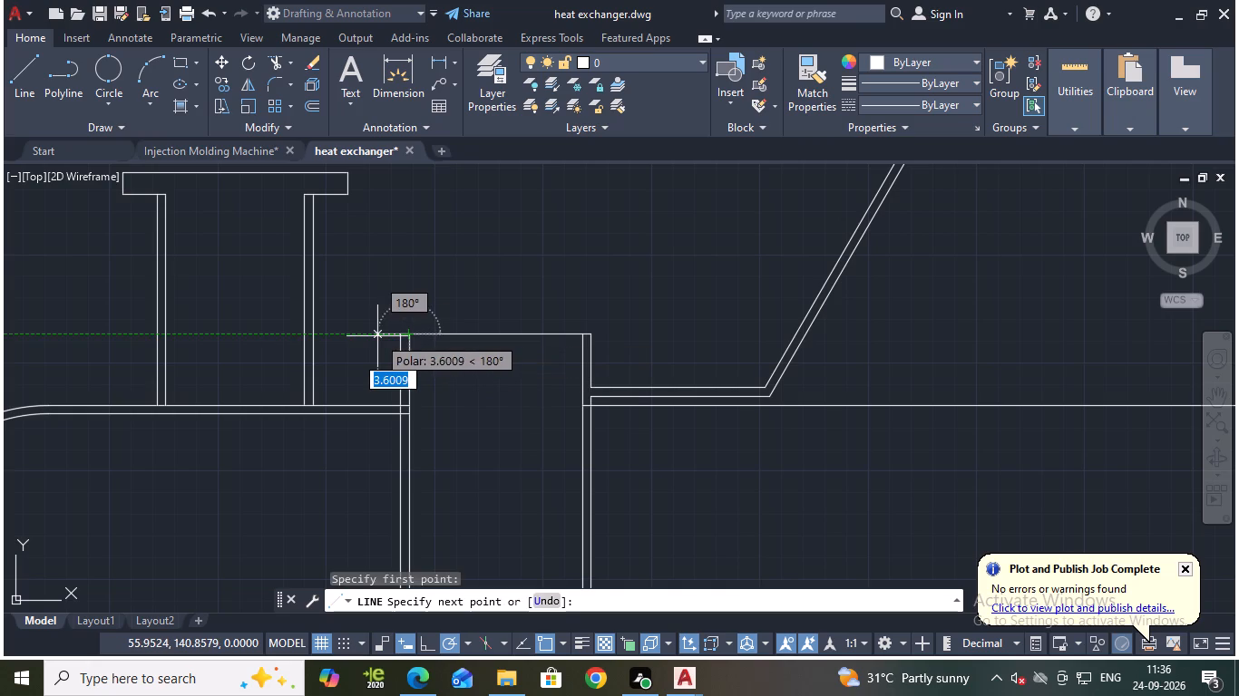
key("3")
key("Return")
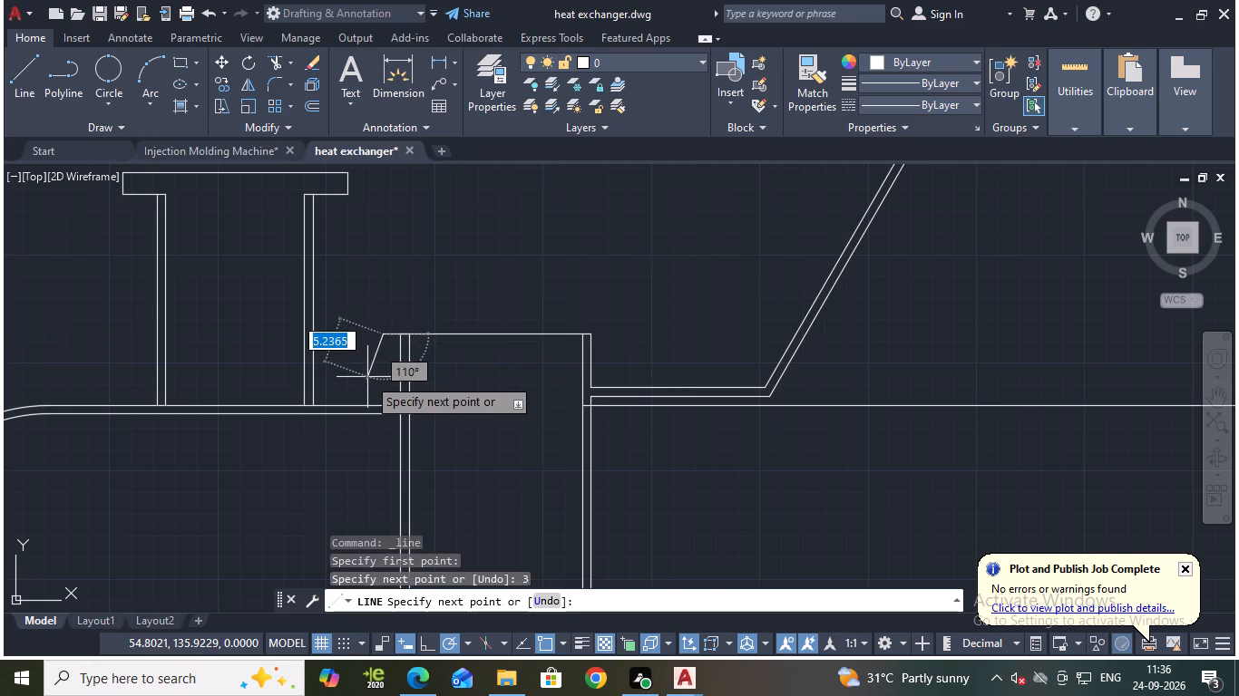
key("ctrl+a")
key("Escape")
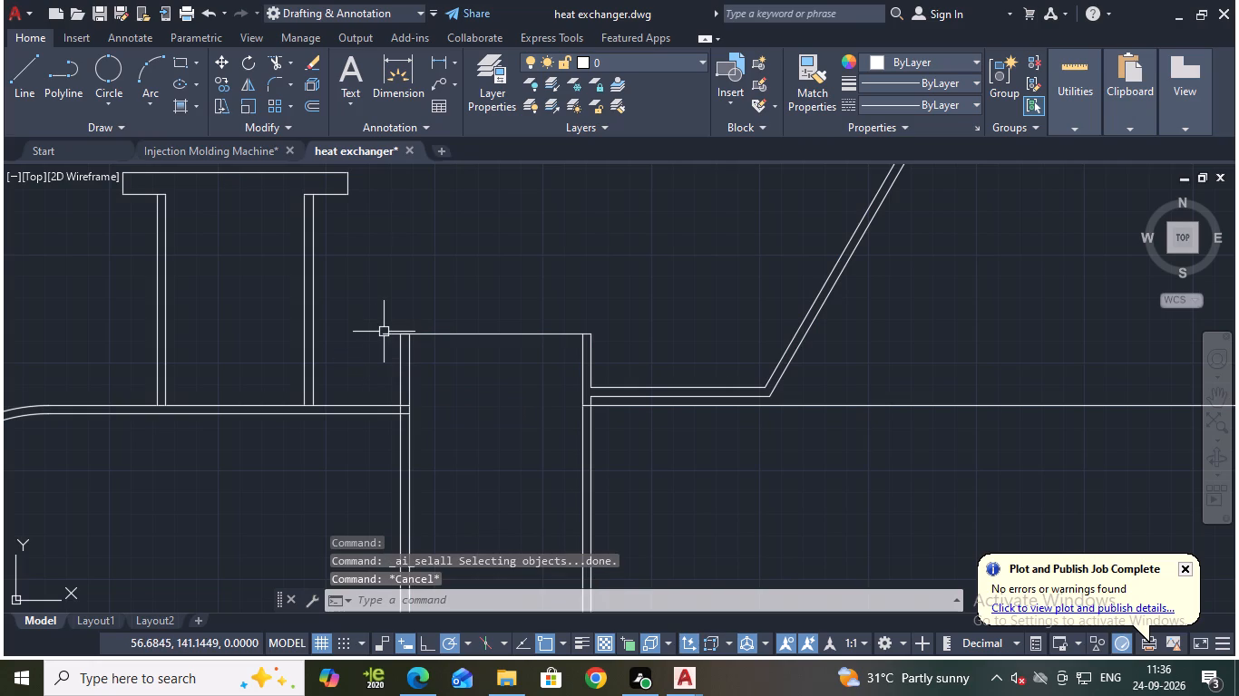
Stretch the outer end of the new horizontal line 1 further toward the nozzle.
left_click(387, 333)
left_click_drag(381, 333, 371, 329)
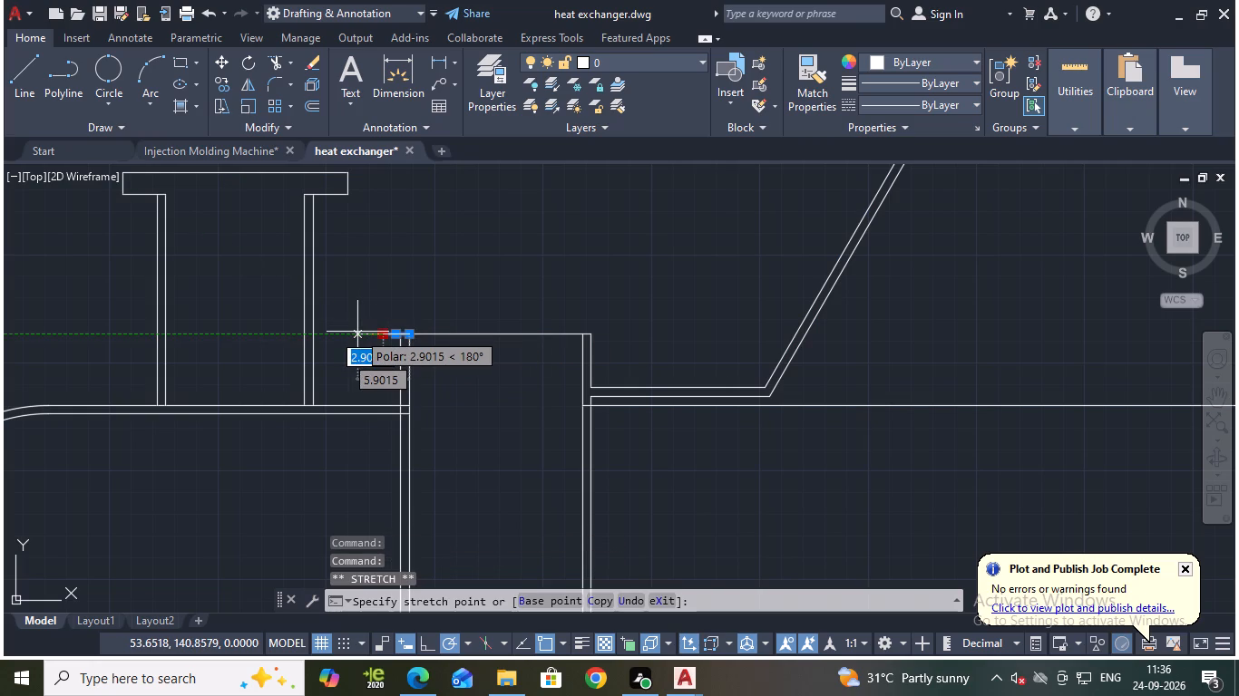
key("1")
key("Return")
key("Escape")
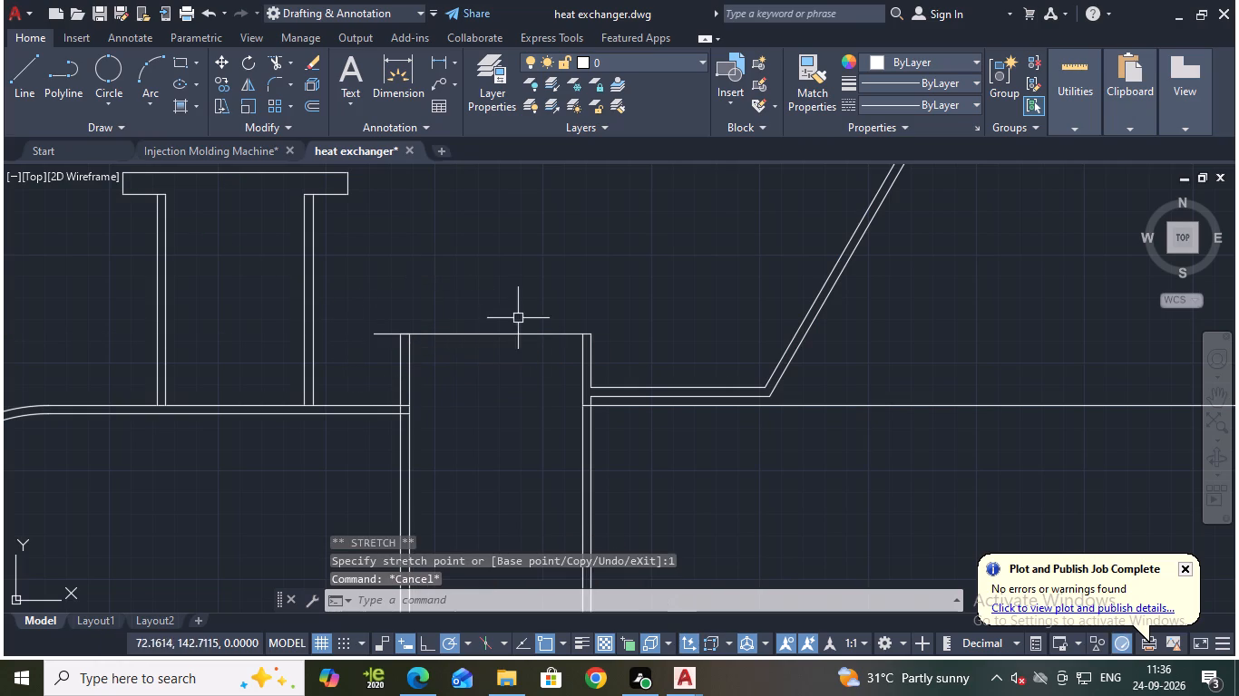
From the line's outer end, draw a line 3 downward and a horizontal line about 8 back across the flange wall.
left_click(8, 72)
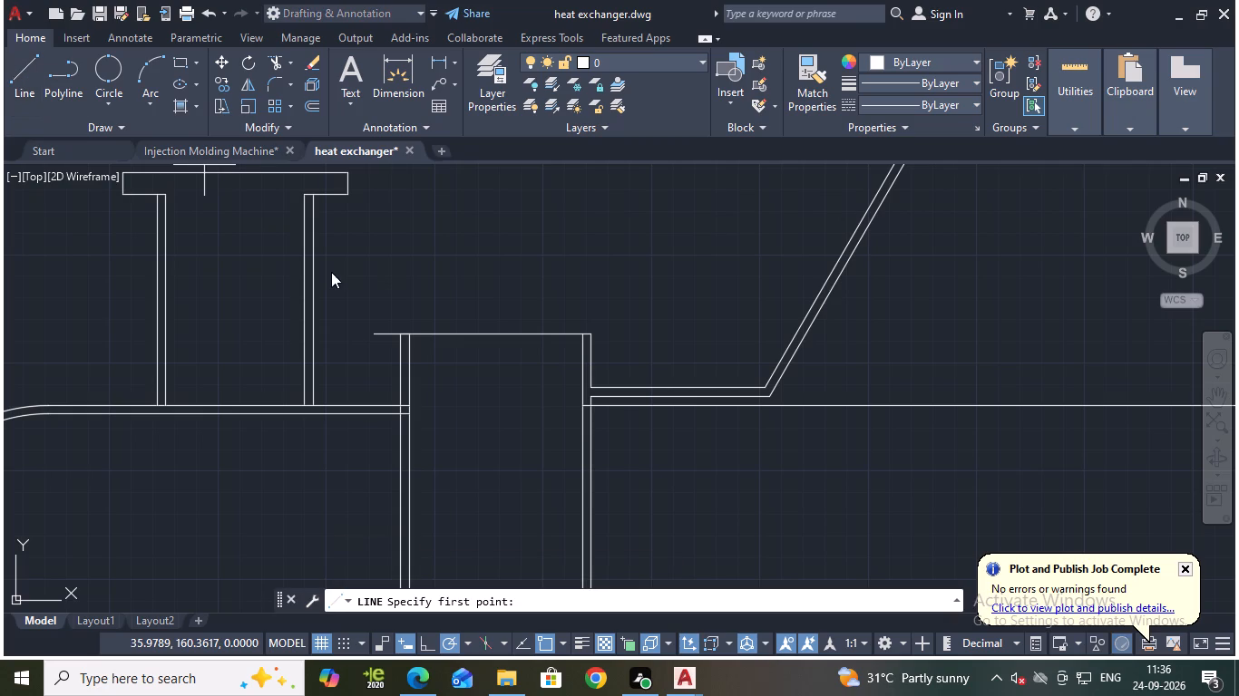
left_click(373, 337)
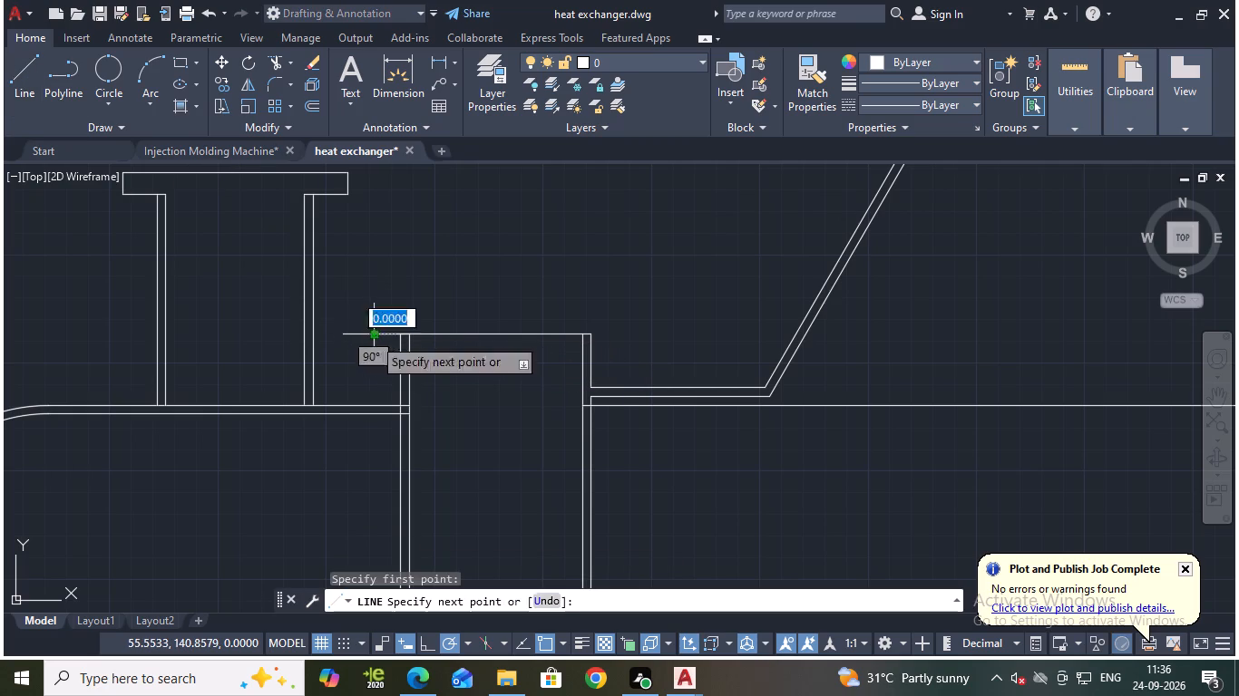
key("3")
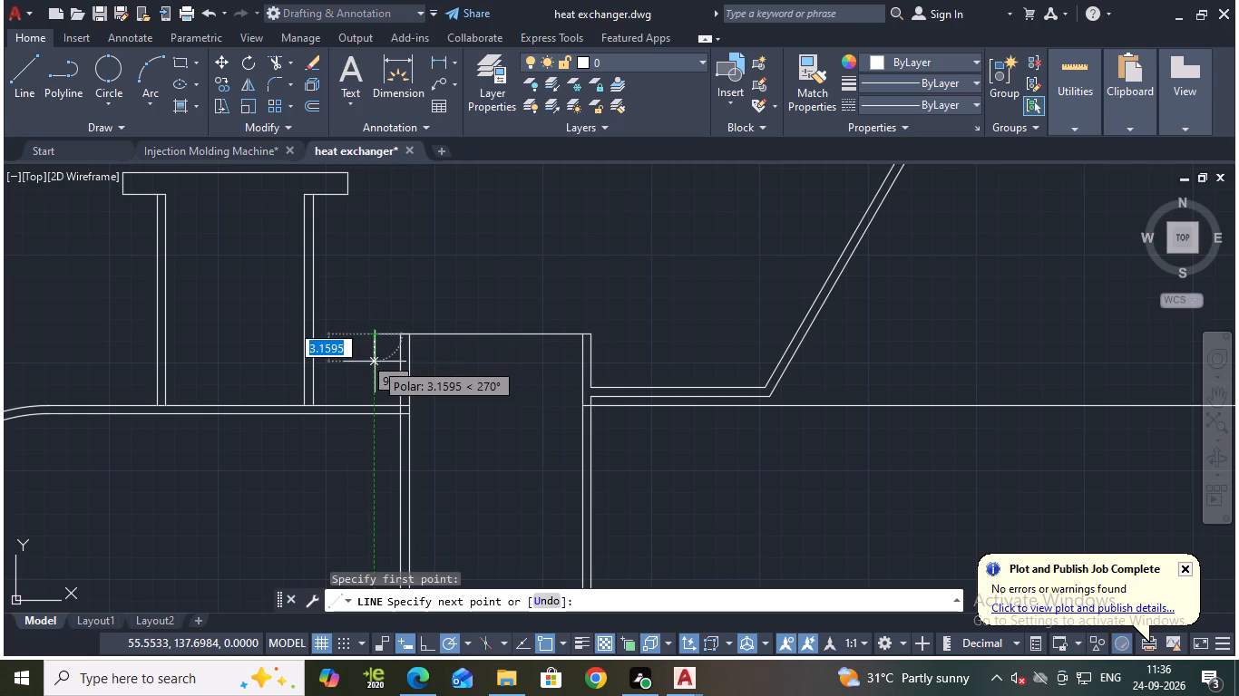
key("Return")
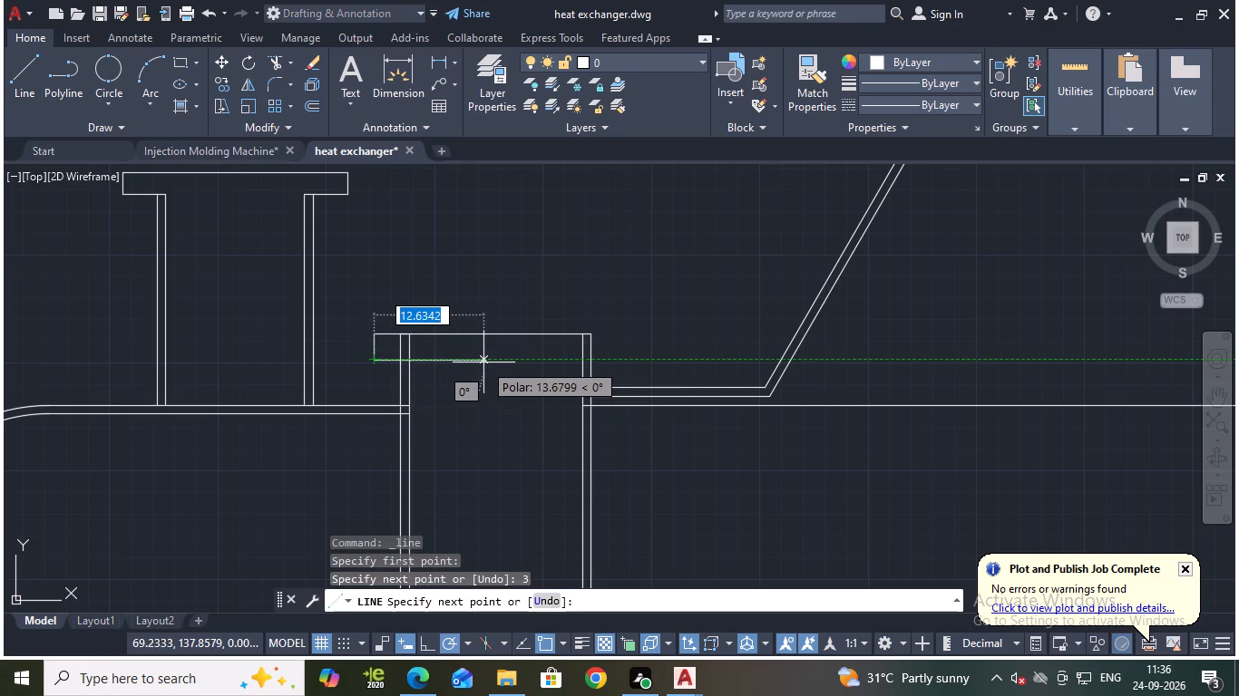
scroll(444, 358, "up", 2)
left_click(440, 358)
key("Escape")
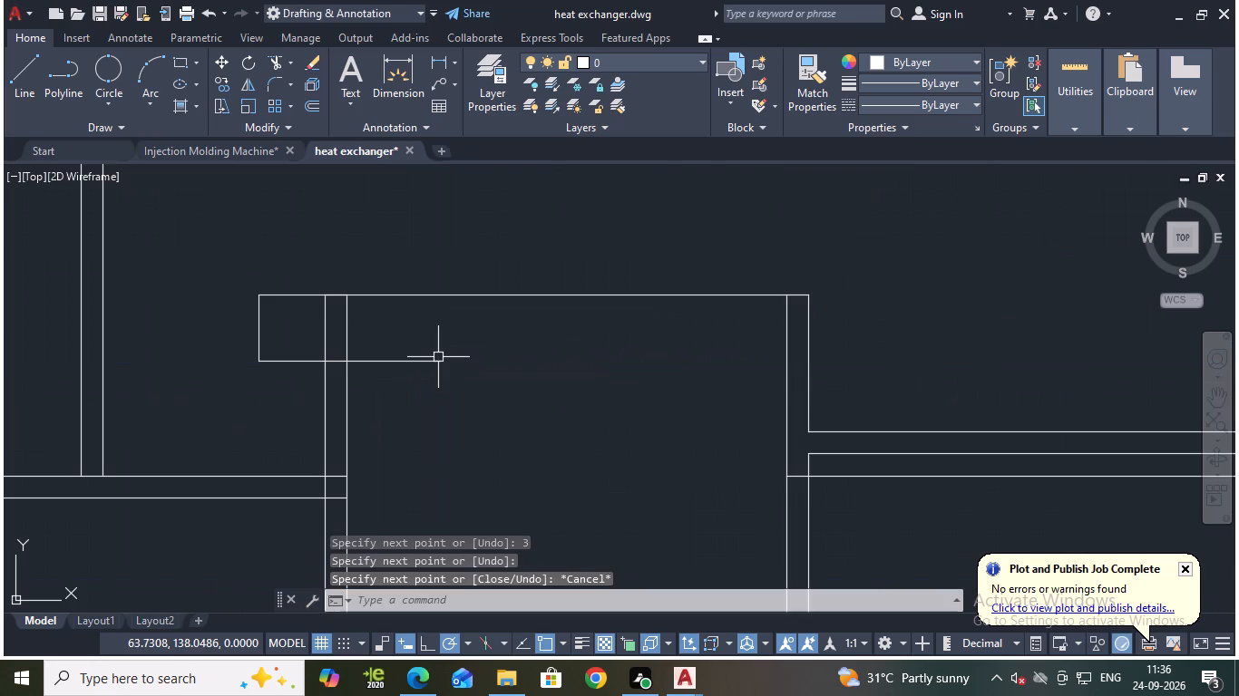
Trim the return line's overhang and the wall segment inside the new lip, leaving a stepped lip on the flange.
key("t")
key("r")
key("Return")
left_click(405, 362)
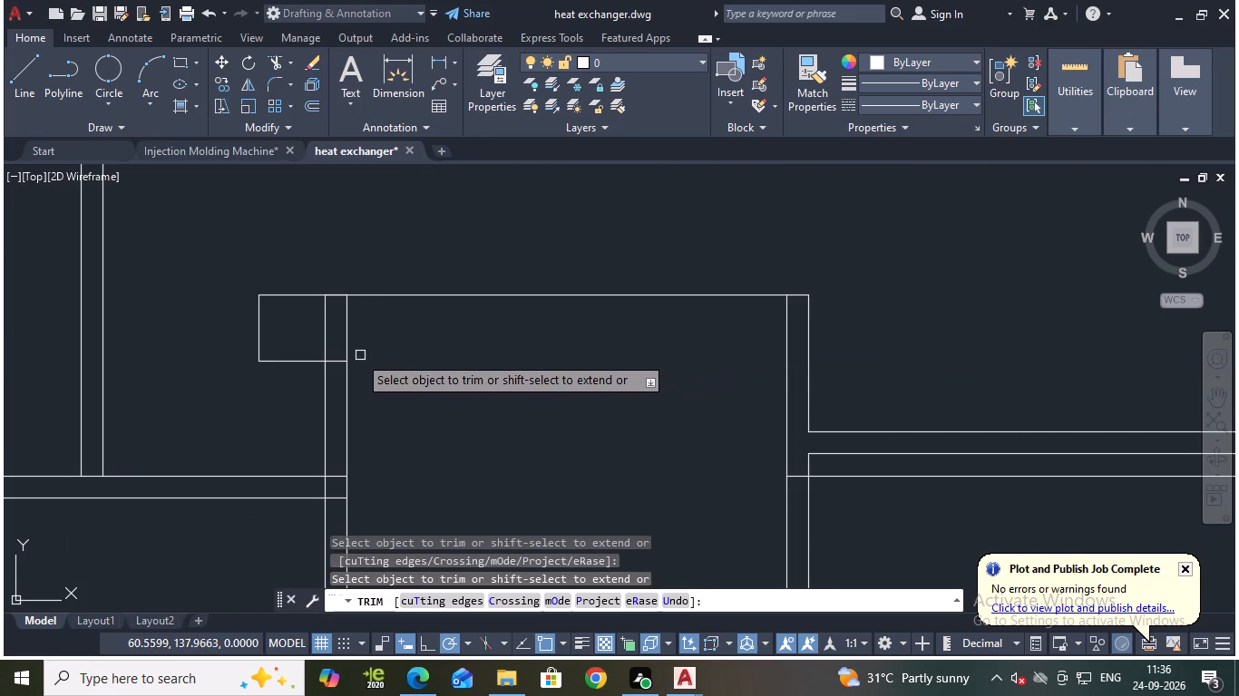
left_click(324, 334)
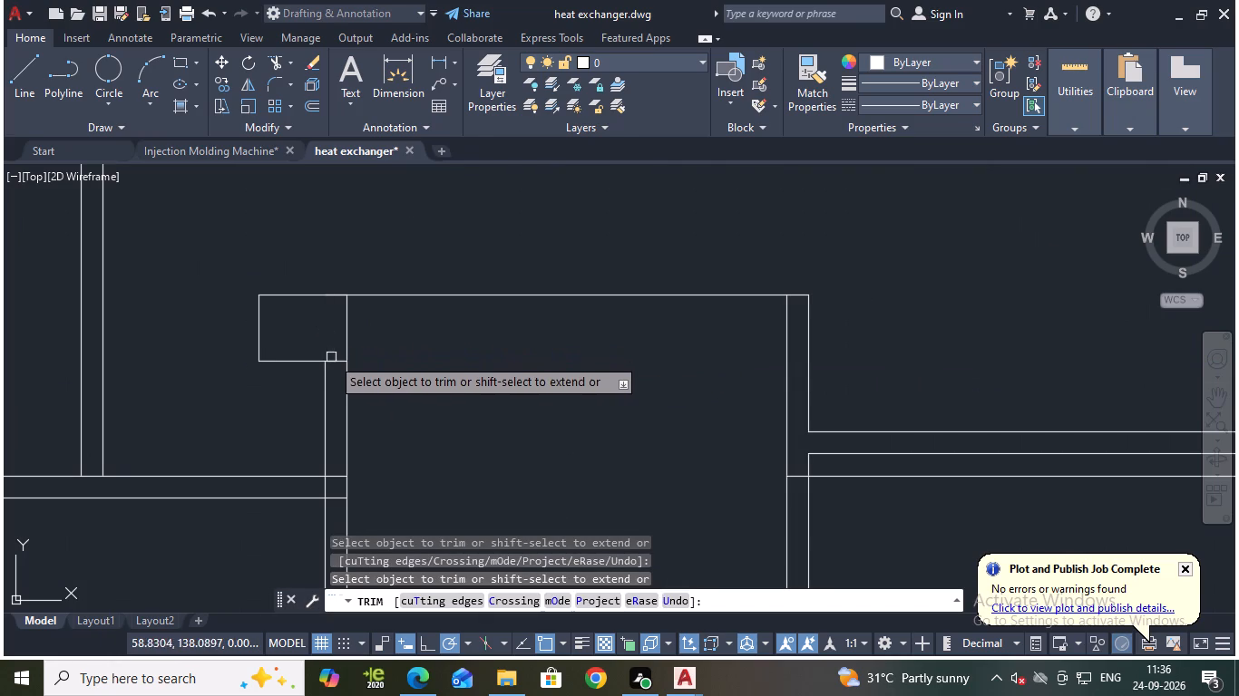
left_click(334, 359)
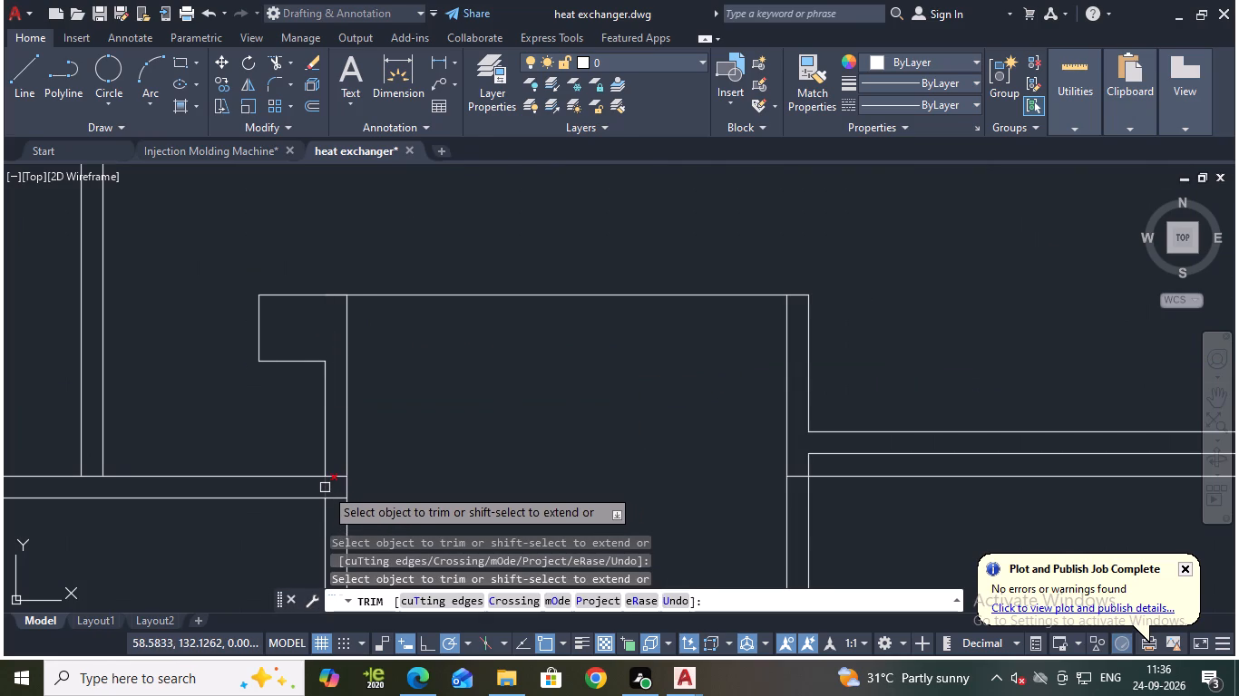
Trim the short crossing segments where the channel's upper double wall meets the flange's channel-side double wall.
left_click(325, 488)
left_click(336, 477)
scroll(402, 459, "down", 1)
middle_click_drag(417, 458, 468, 426)
scroll(467, 427, "down", 2)
middle_click(486, 429)
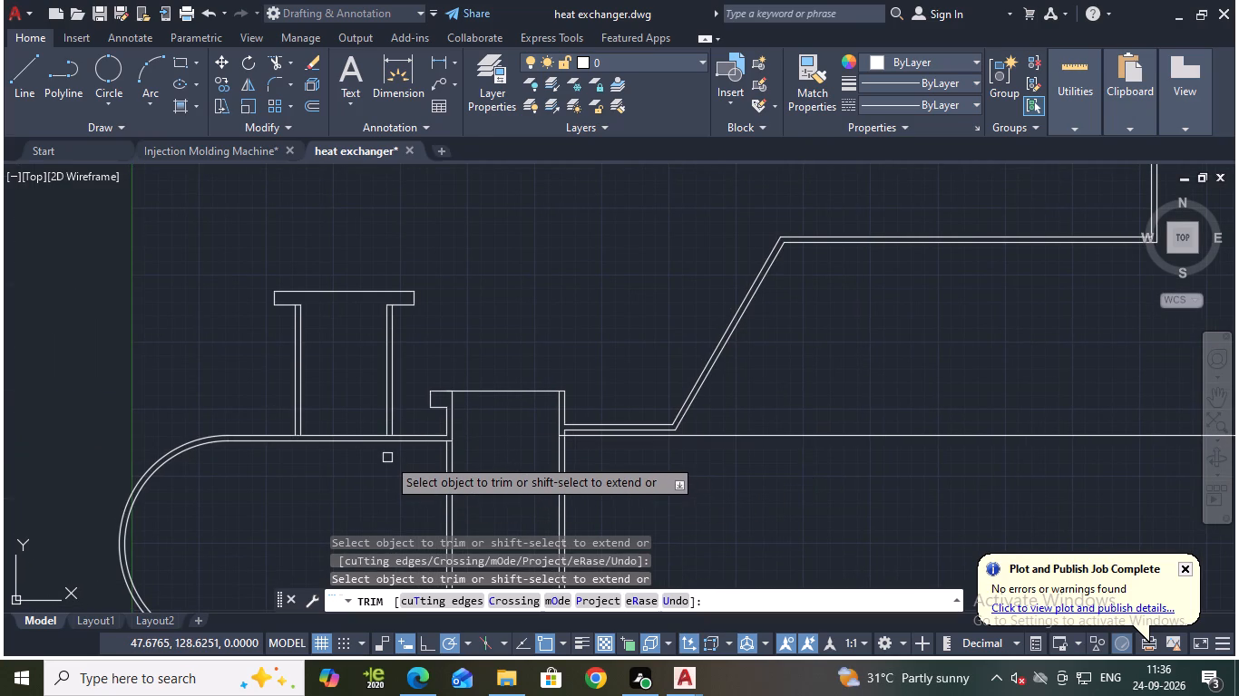
key("Escape")
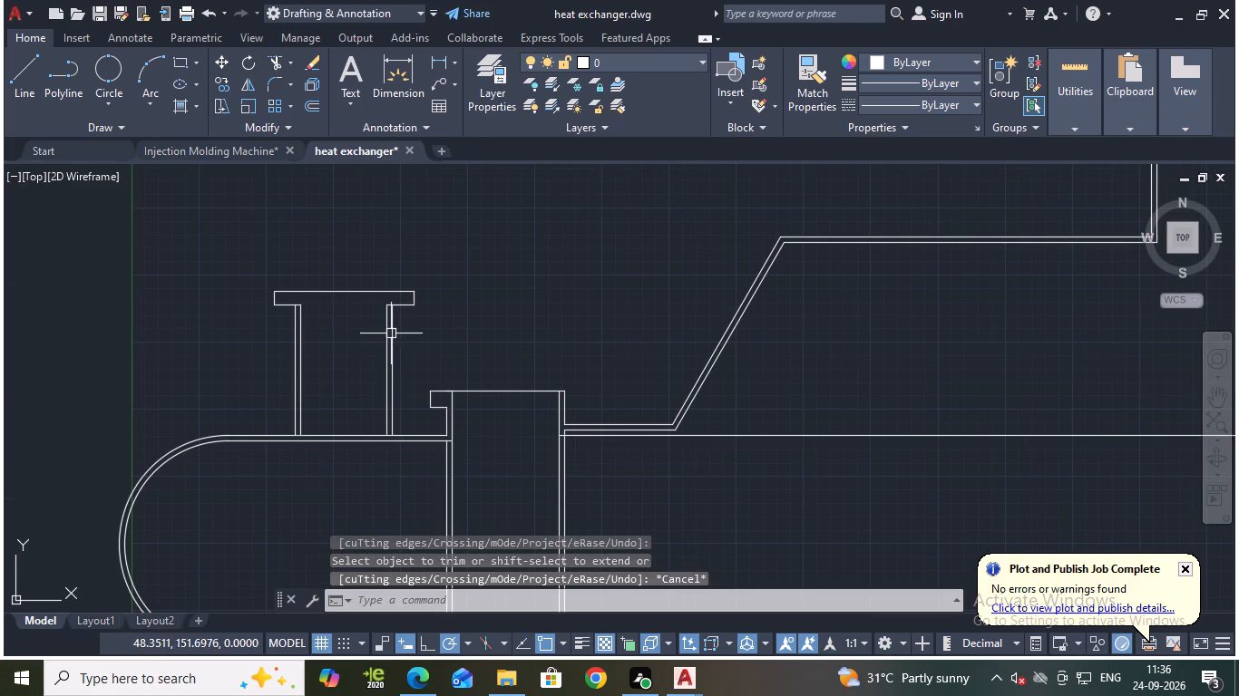
Stretch both inner wall lines of the channel's upper nozzle upward through the nozzle flange, slightly past its top edge.
scroll(400, 324, "up", 1)
middle_click_drag(415, 331, 416, 346)
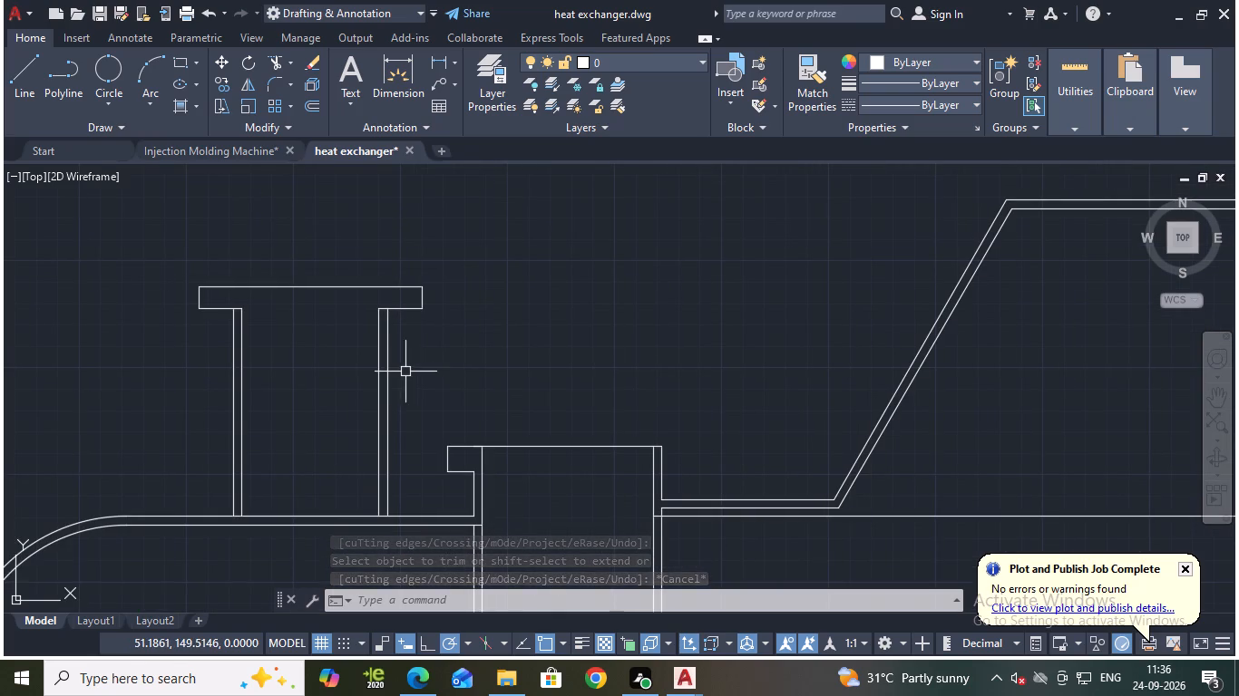
left_click(382, 342)
left_click(376, 309)
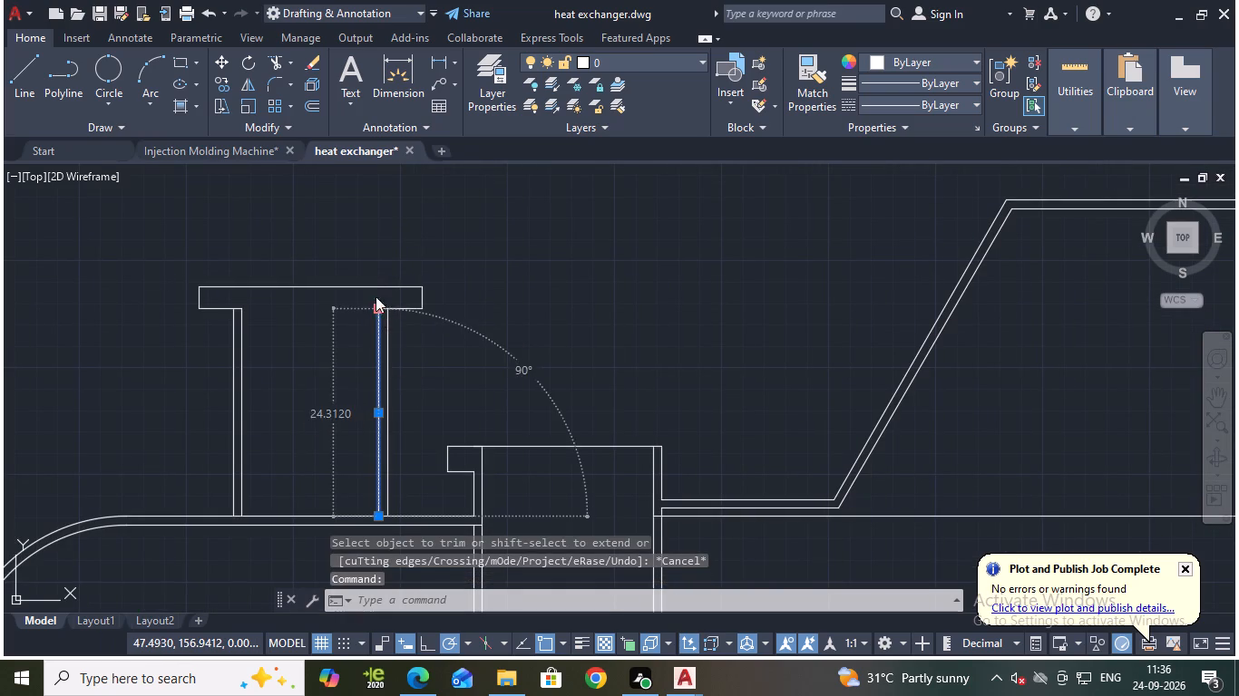
left_click(376, 261)
key("Escape")
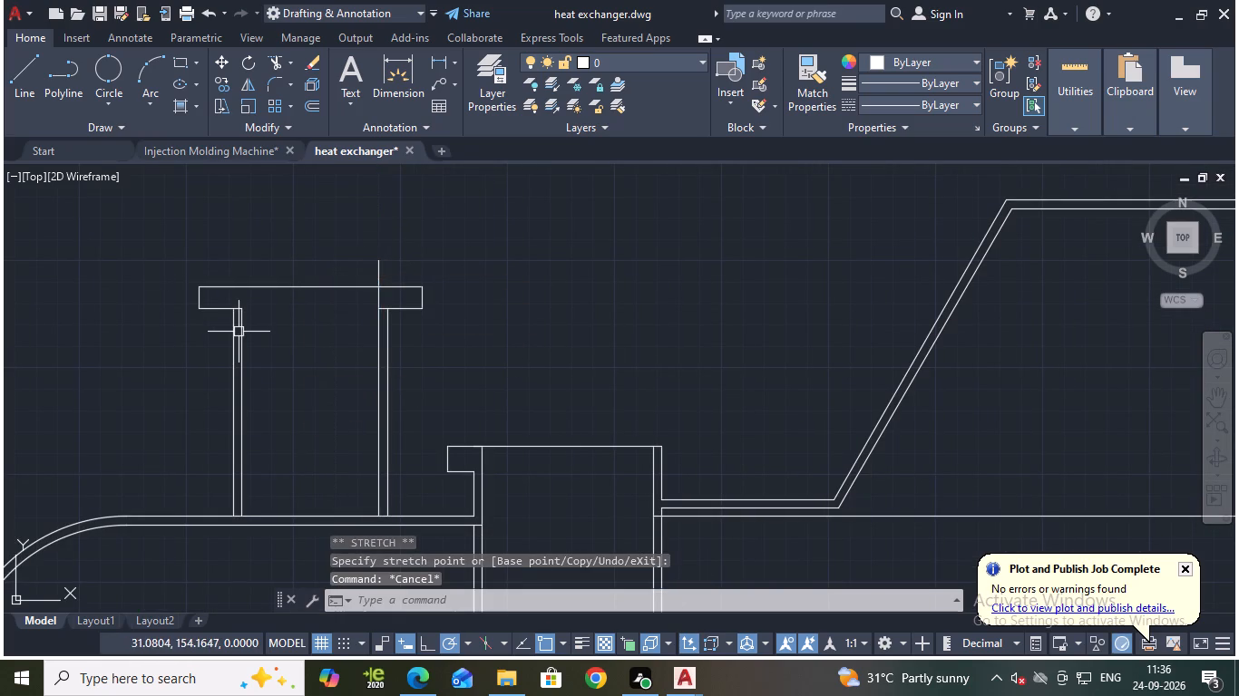
left_click(239, 332)
left_click(240, 310)
left_click(240, 264)
key("Escape")
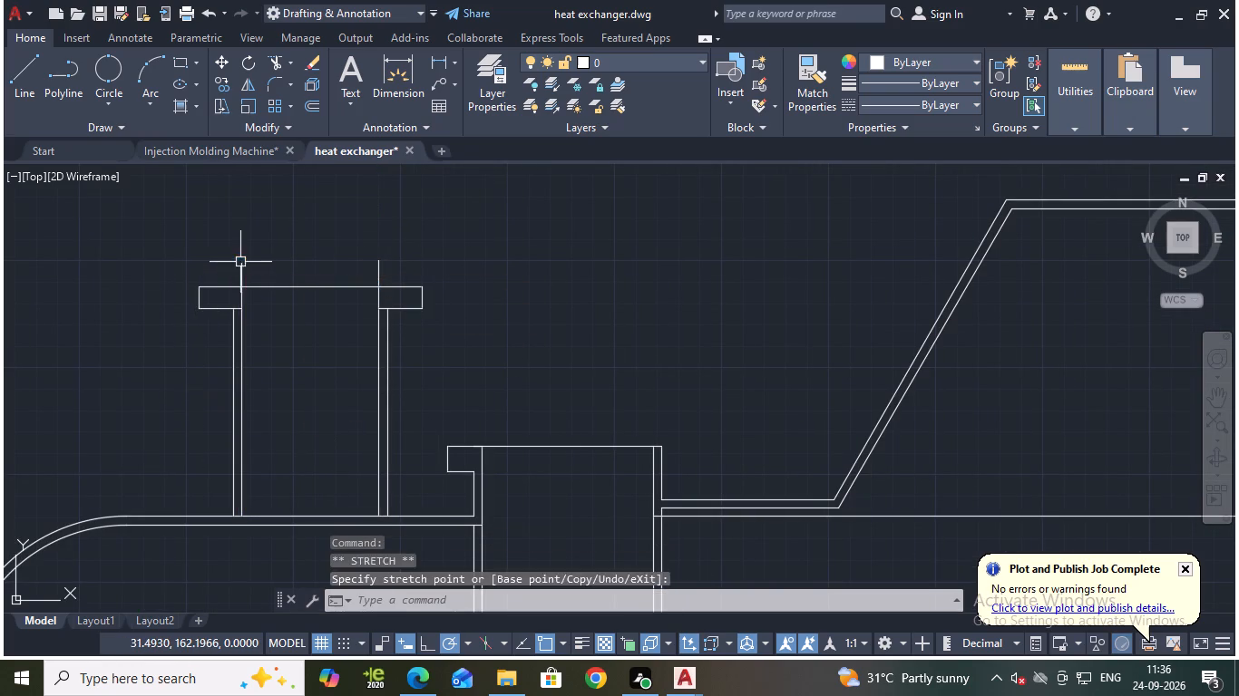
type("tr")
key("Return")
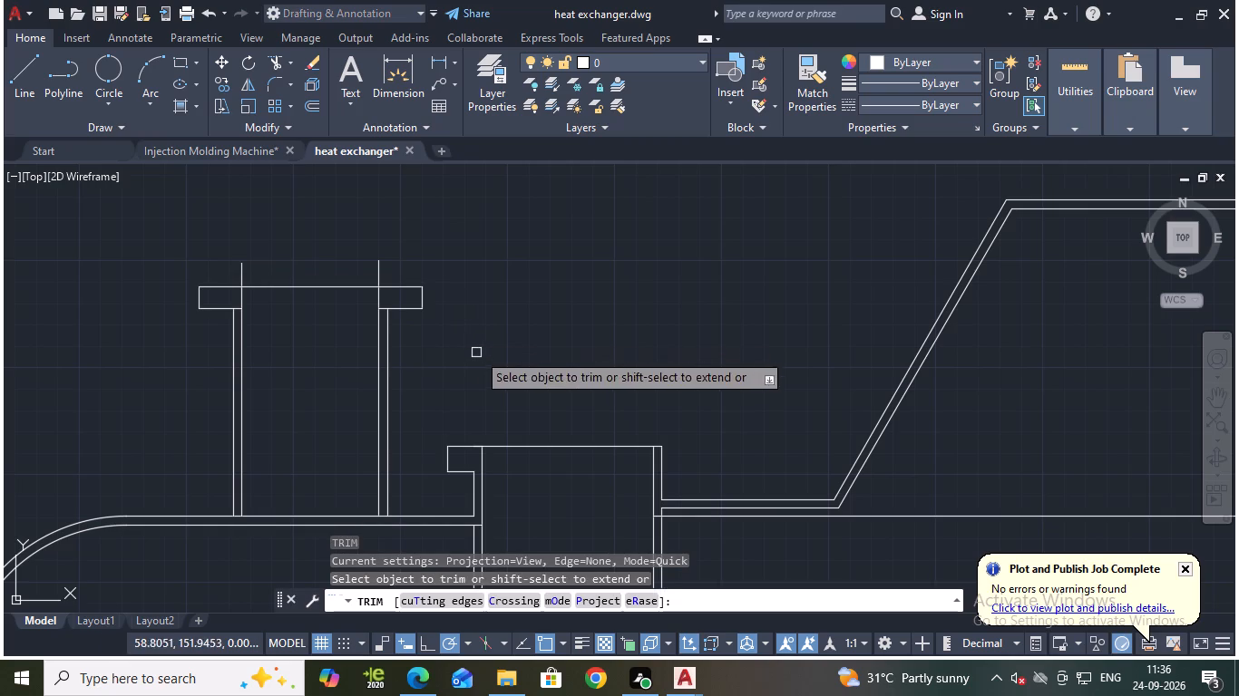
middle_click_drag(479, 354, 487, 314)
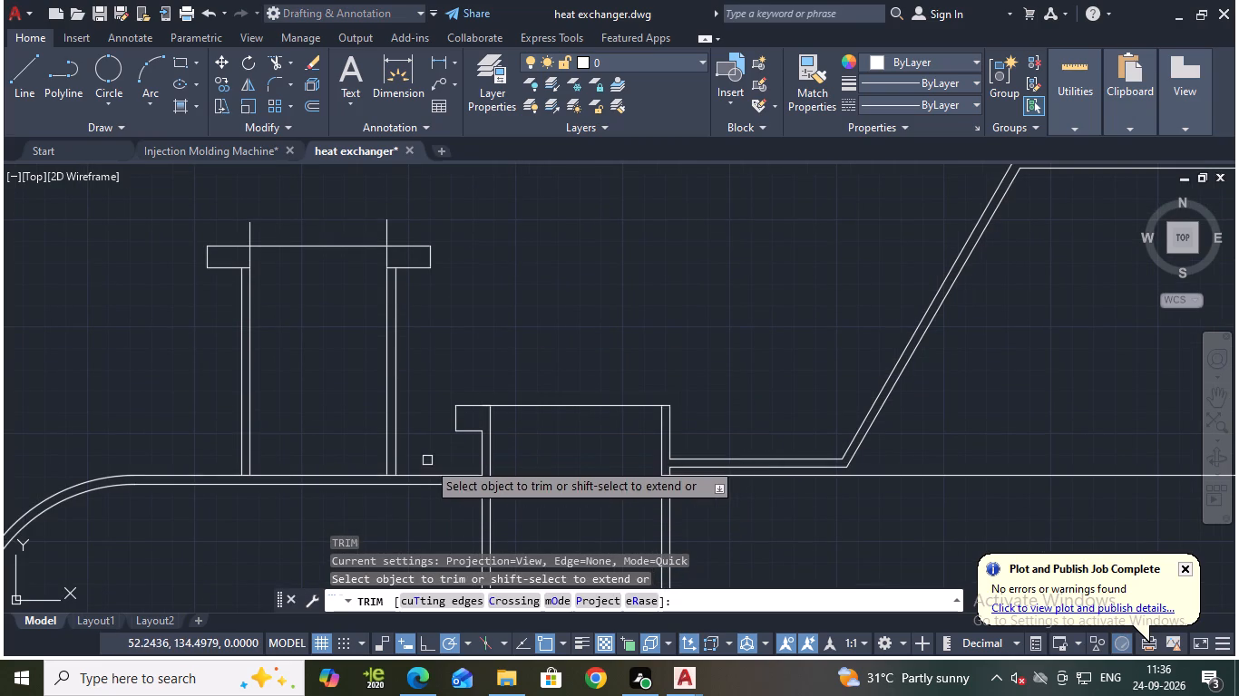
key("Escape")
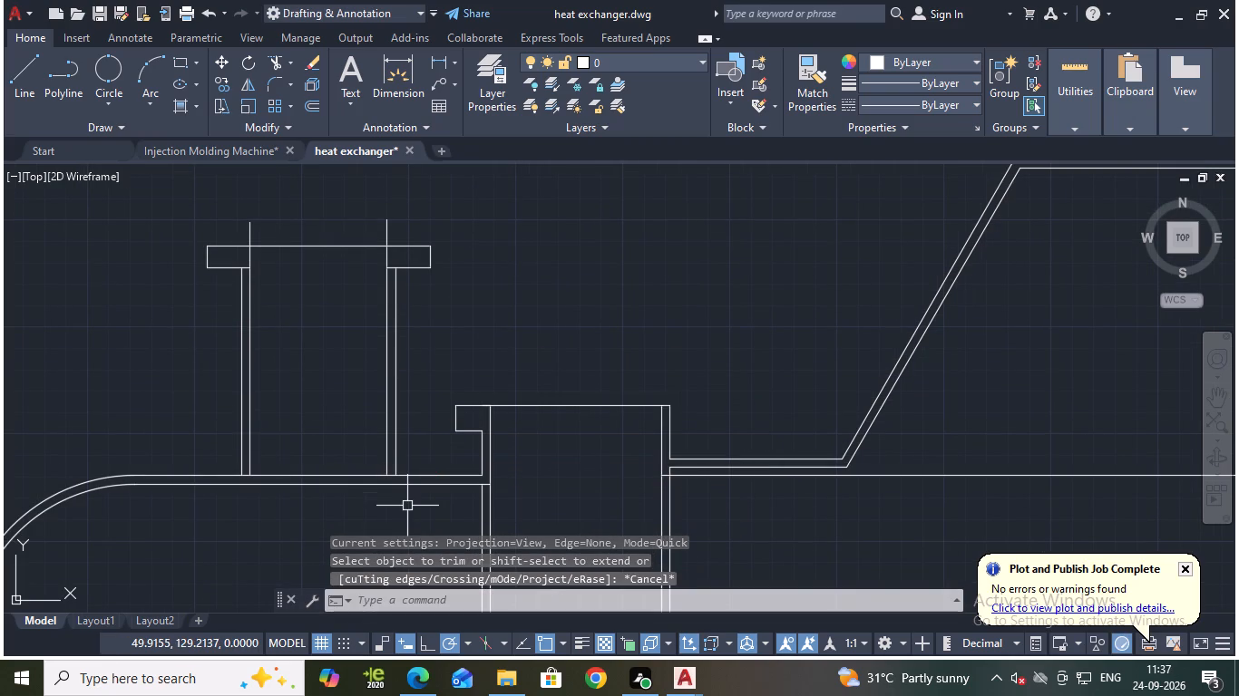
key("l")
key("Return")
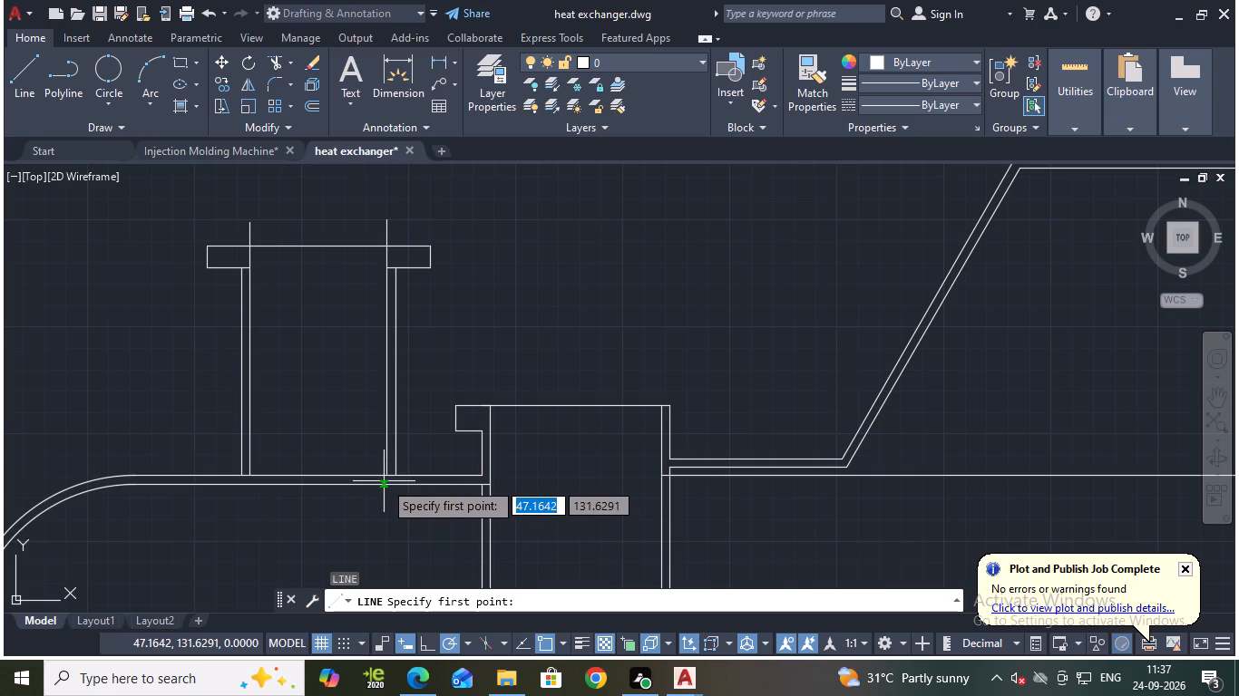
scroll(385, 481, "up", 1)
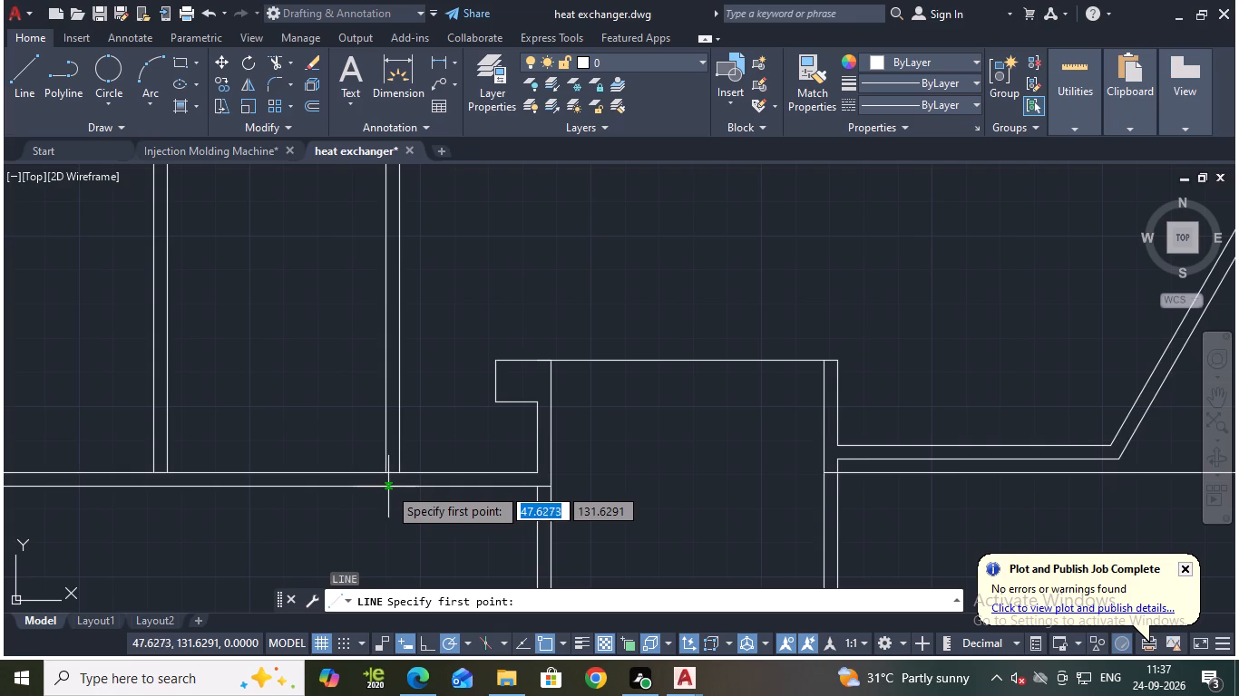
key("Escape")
Stretch the upper nozzle's flange-side inner wall line down through the channel's double wall, trimming its overhang and the outer wall segment between the nozzle lines.
left_click(385, 460)
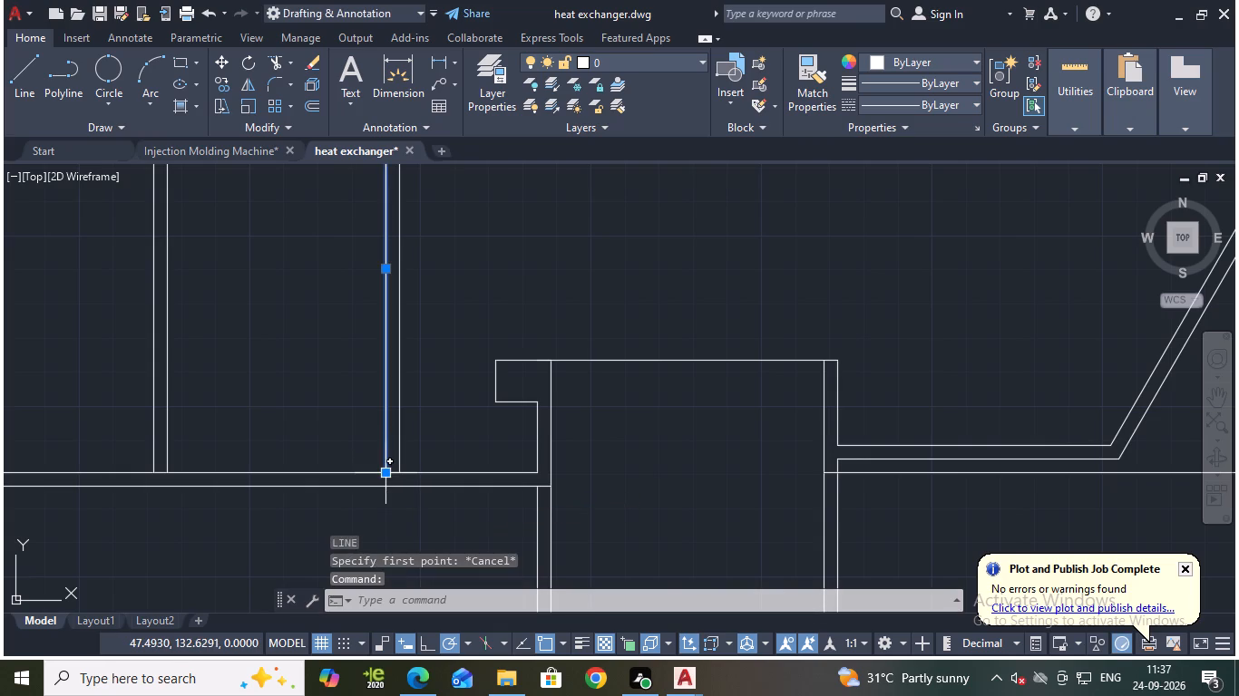
left_click(381, 476)
left_click(386, 502)
key("Escape")
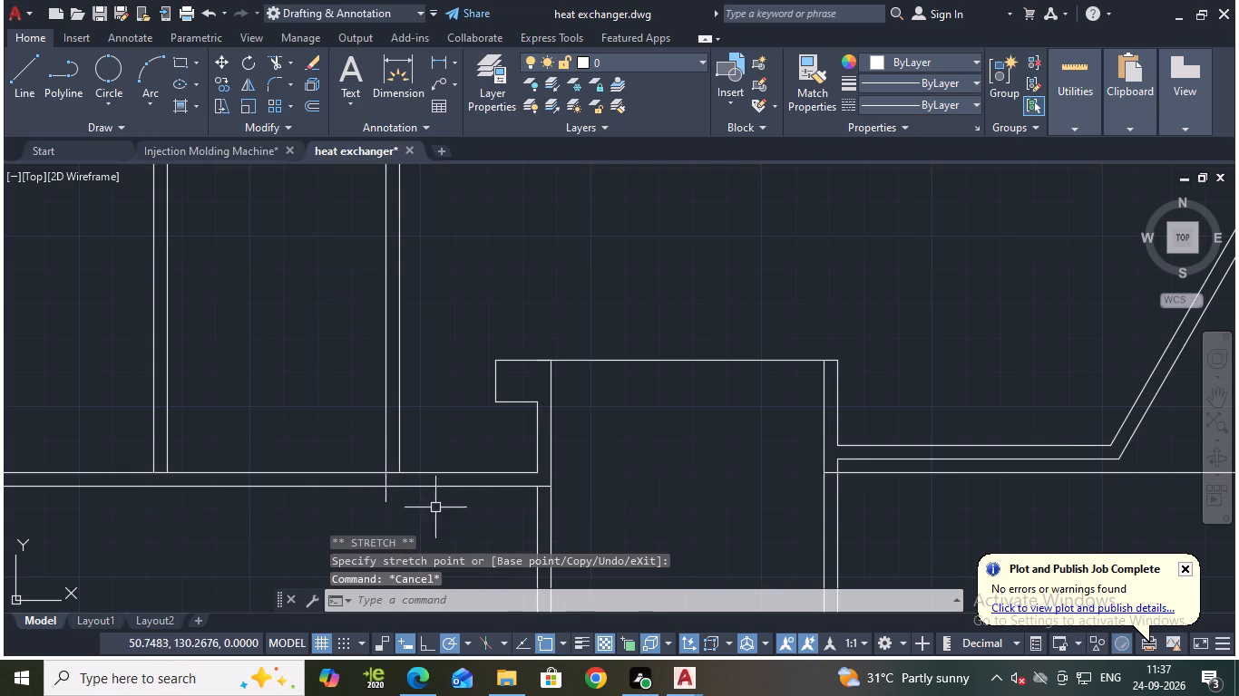
type("tr")
key("Return")
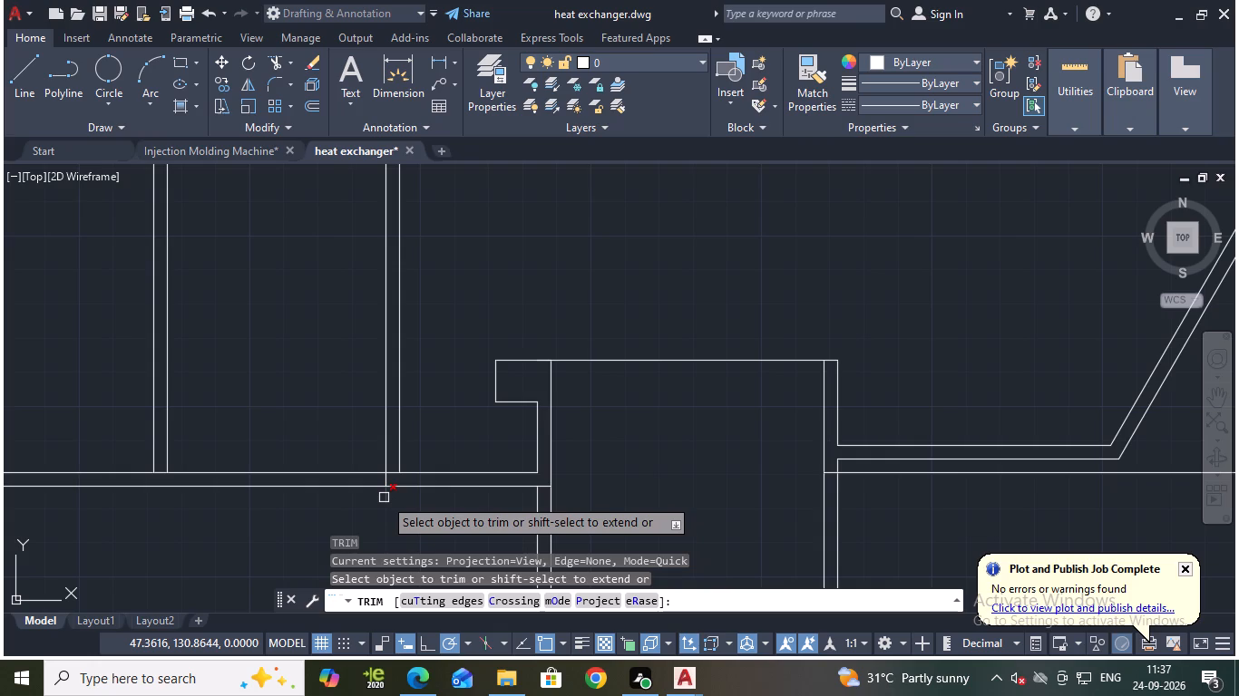
left_click(384, 498)
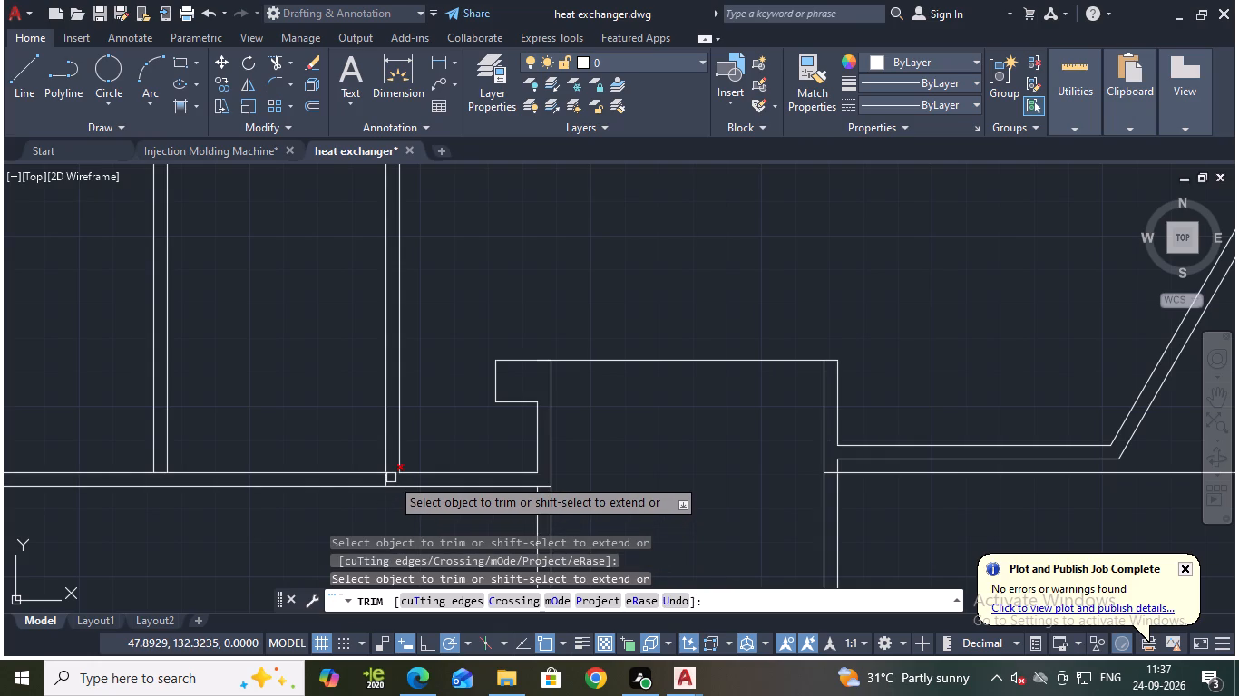
left_click(392, 471)
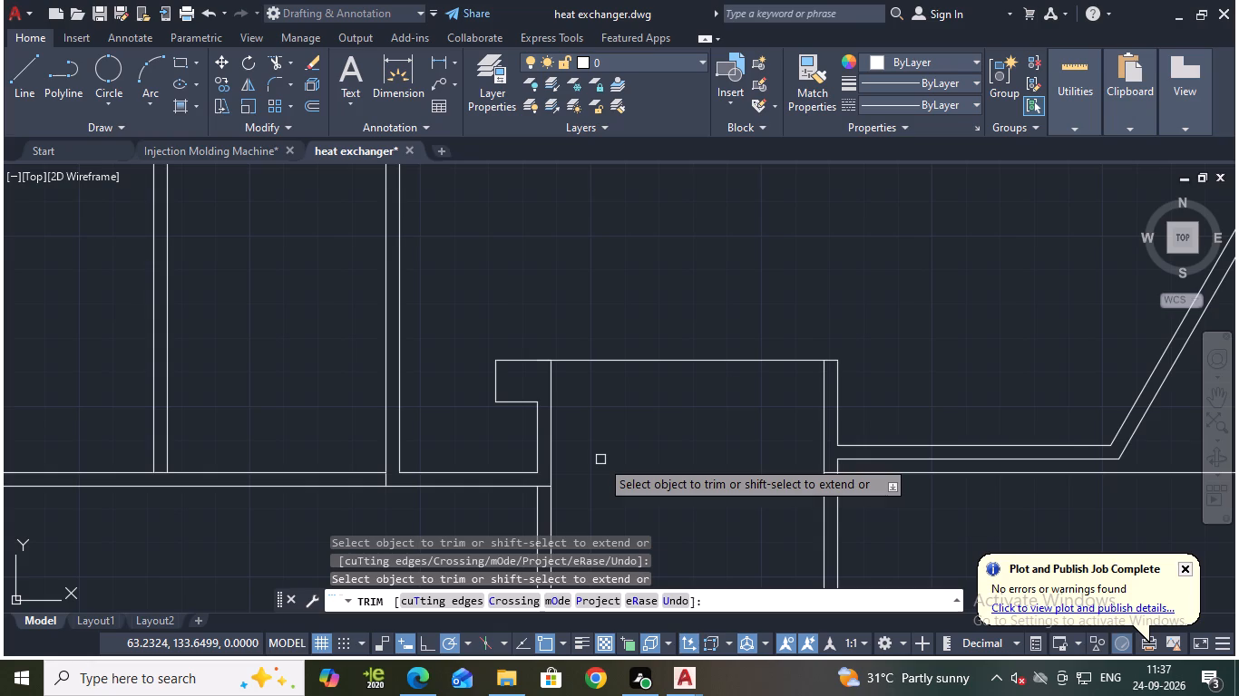
Trim both inner wall overhangs above the upper nozzle's flange and the flange underside segments between the nozzle's double wall lines.
scroll(600, 459, "down", 3)
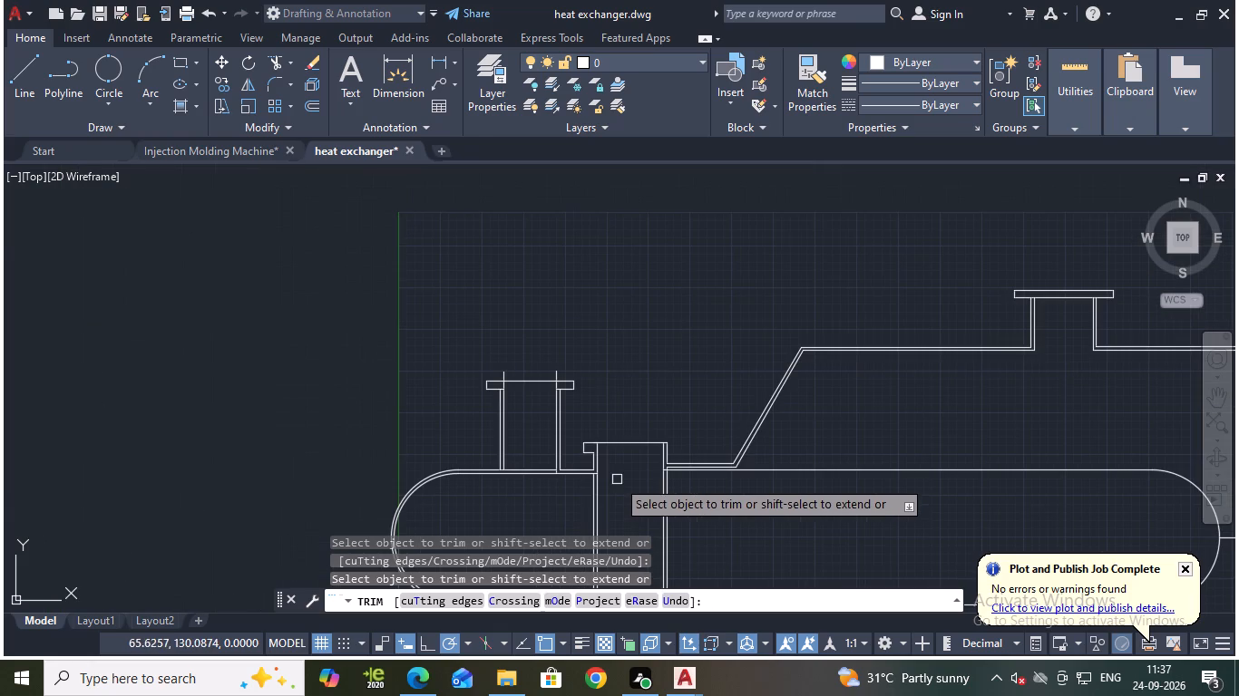
middle_click_drag(623, 485, 626, 437)
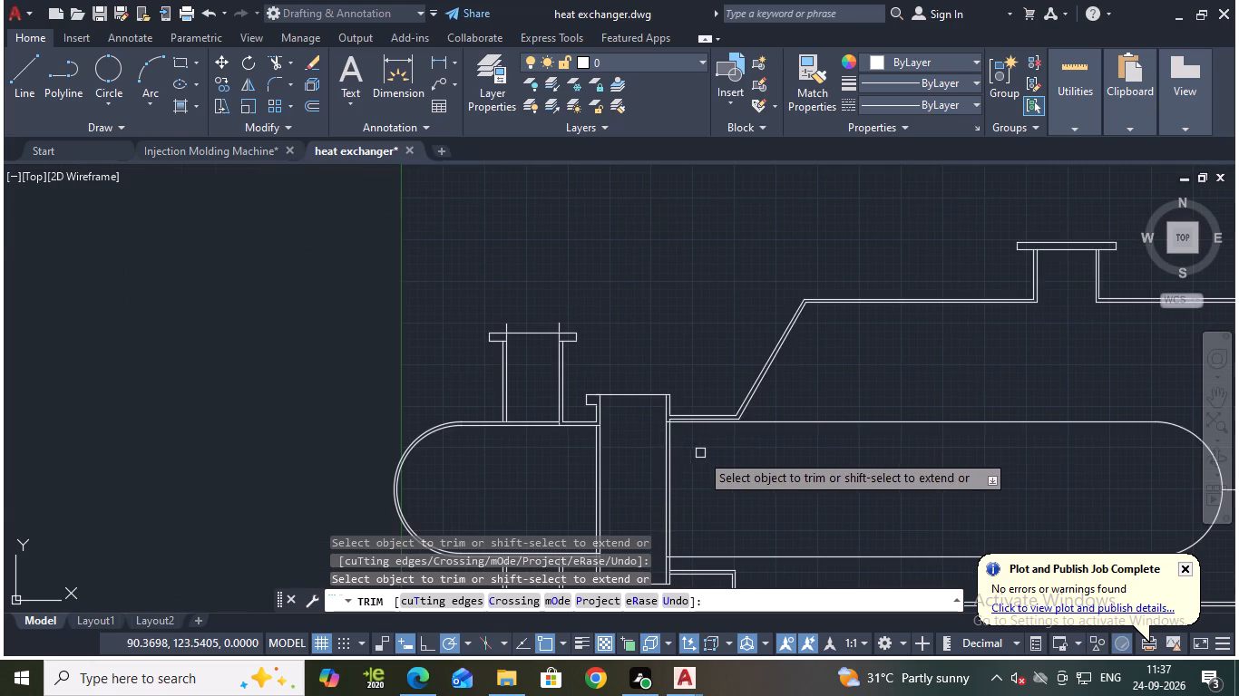
scroll(561, 329, "up", 2)
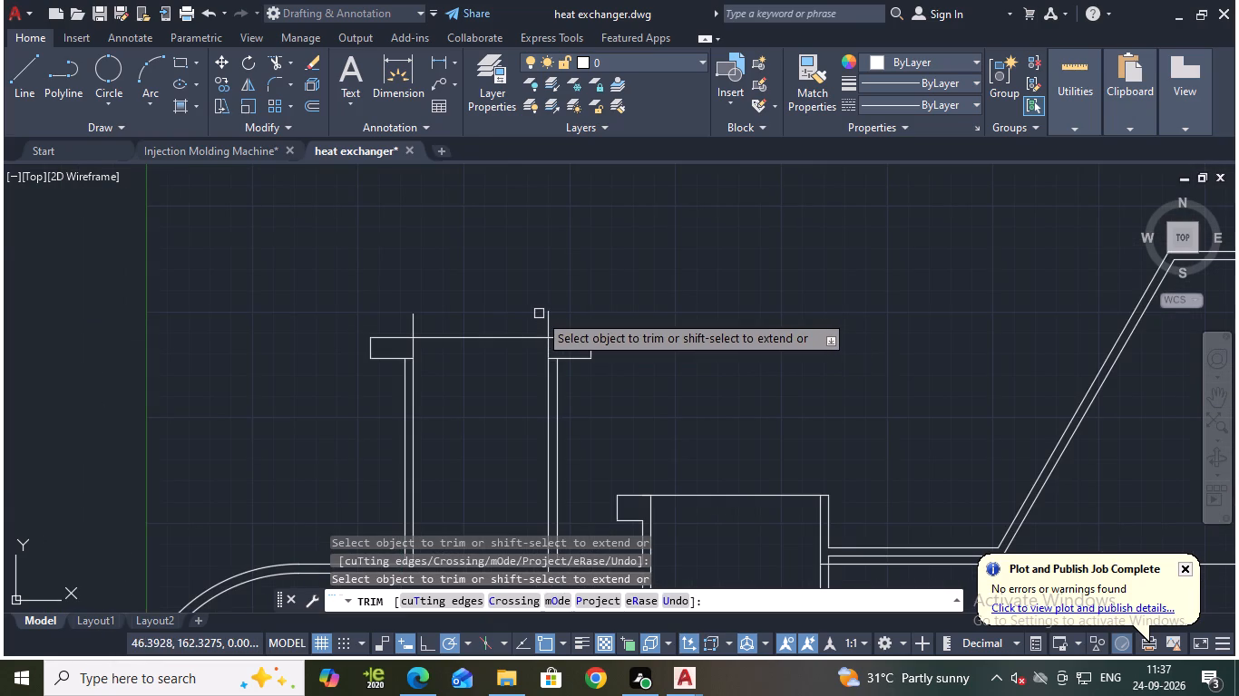
left_click(548, 313)
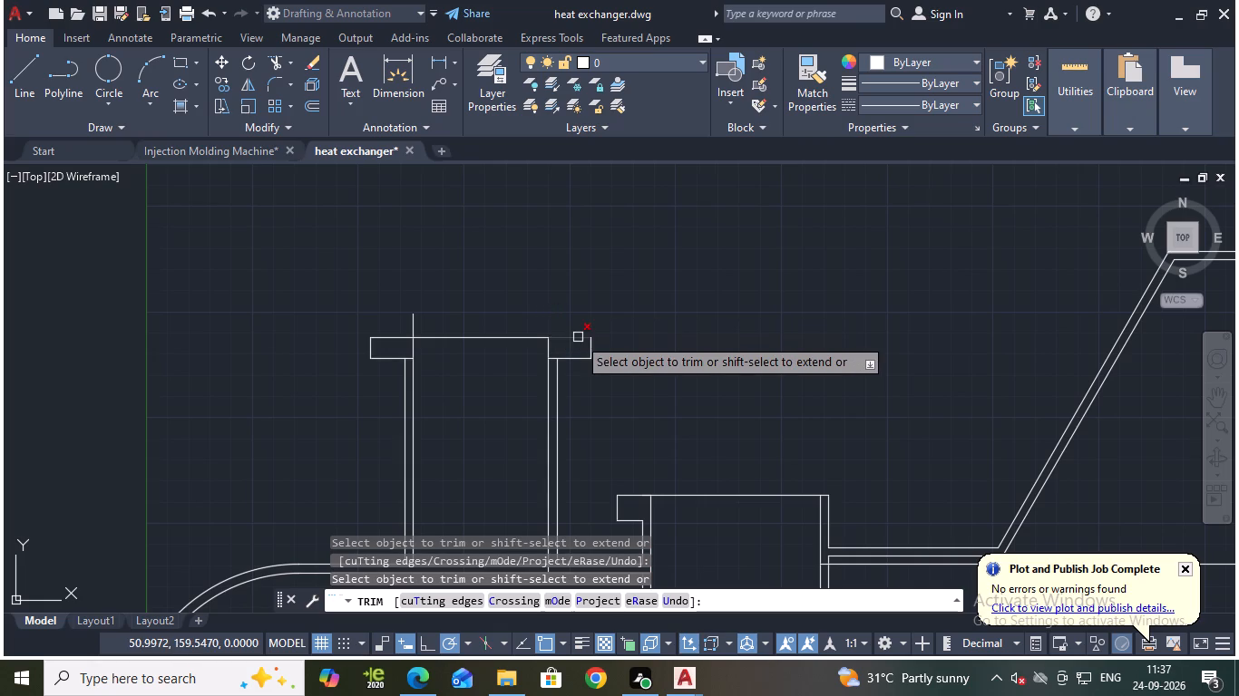
scroll(560, 350, "up", 3)
left_click(516, 388)
scroll(592, 389, "down", 3)
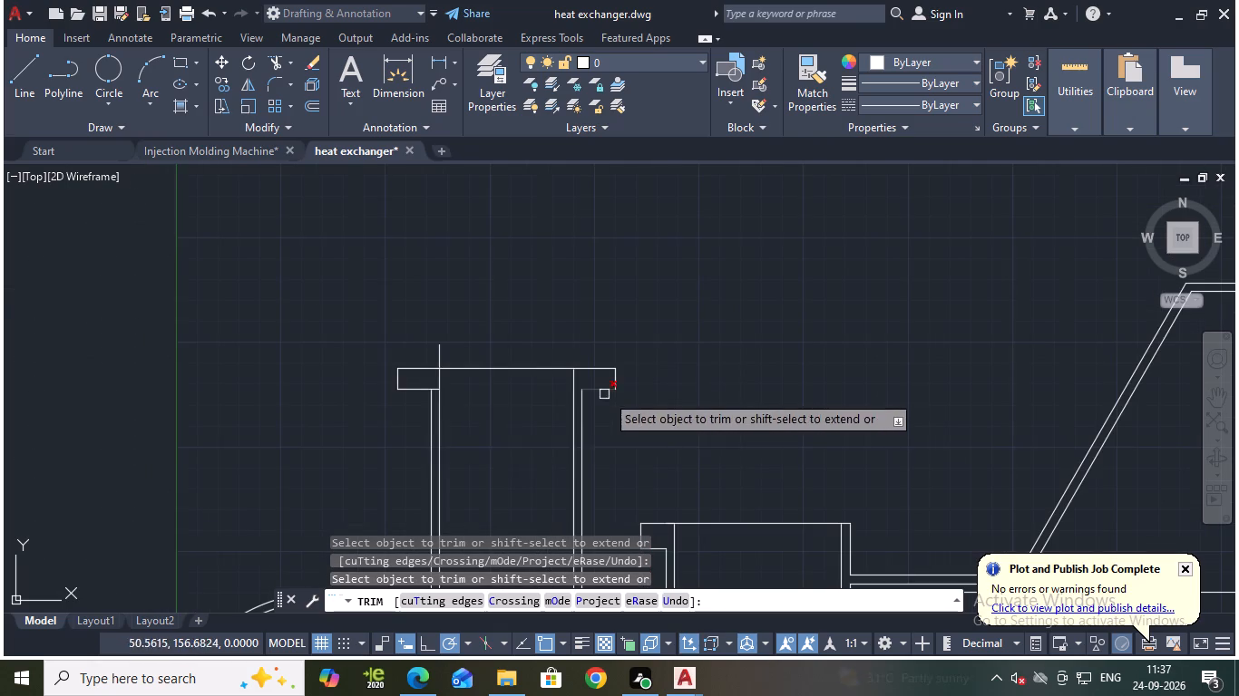
left_click(440, 356)
scroll(431, 384, "up", 3)
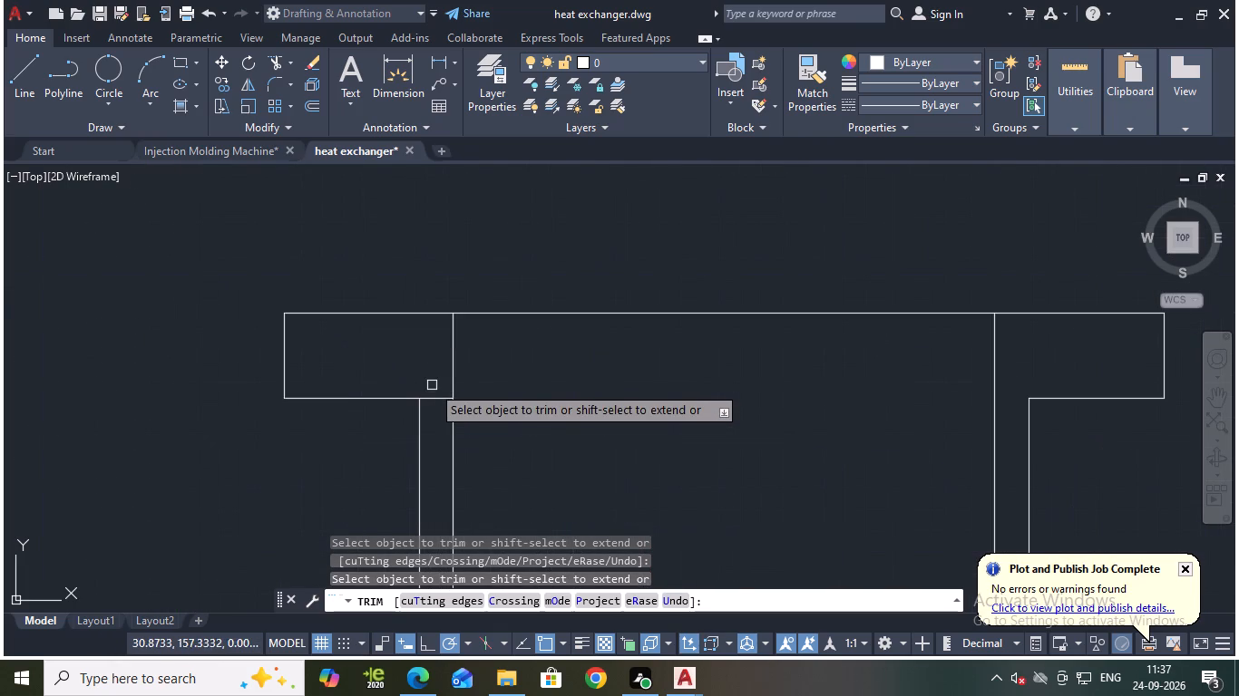
left_click(435, 395)
scroll(522, 401, "down", 3)
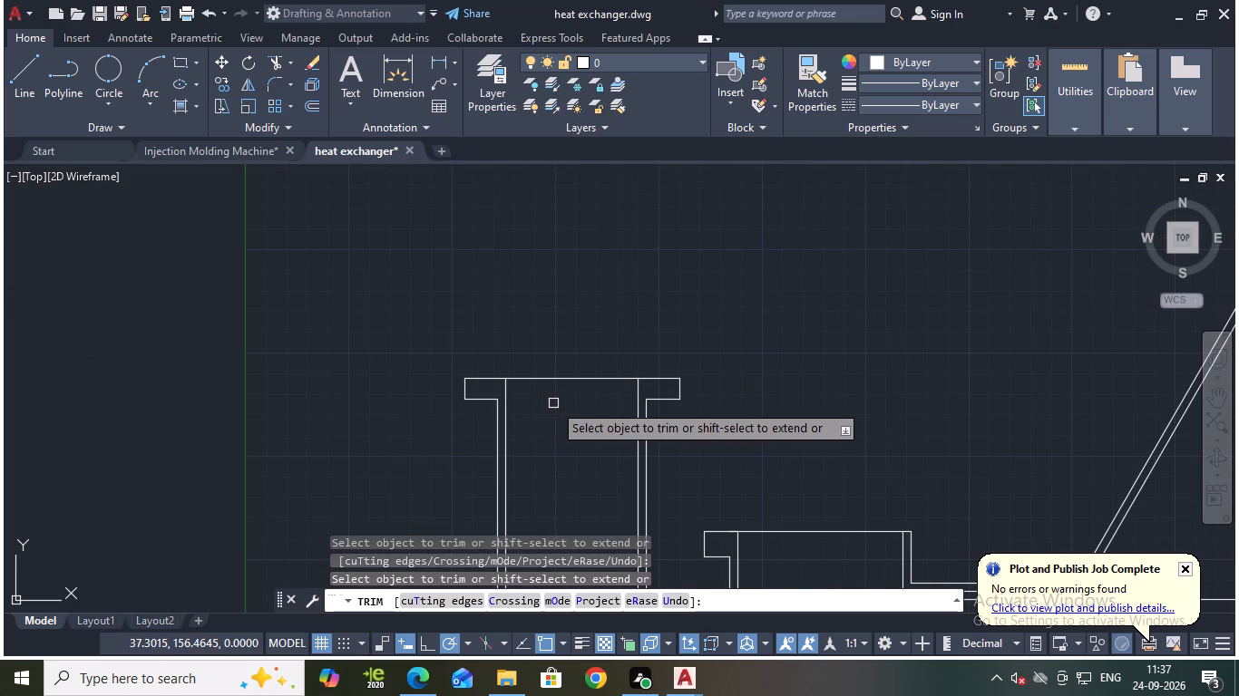
scroll(553, 403, "down", 2)
middle_click_drag(559, 432, 579, 425)
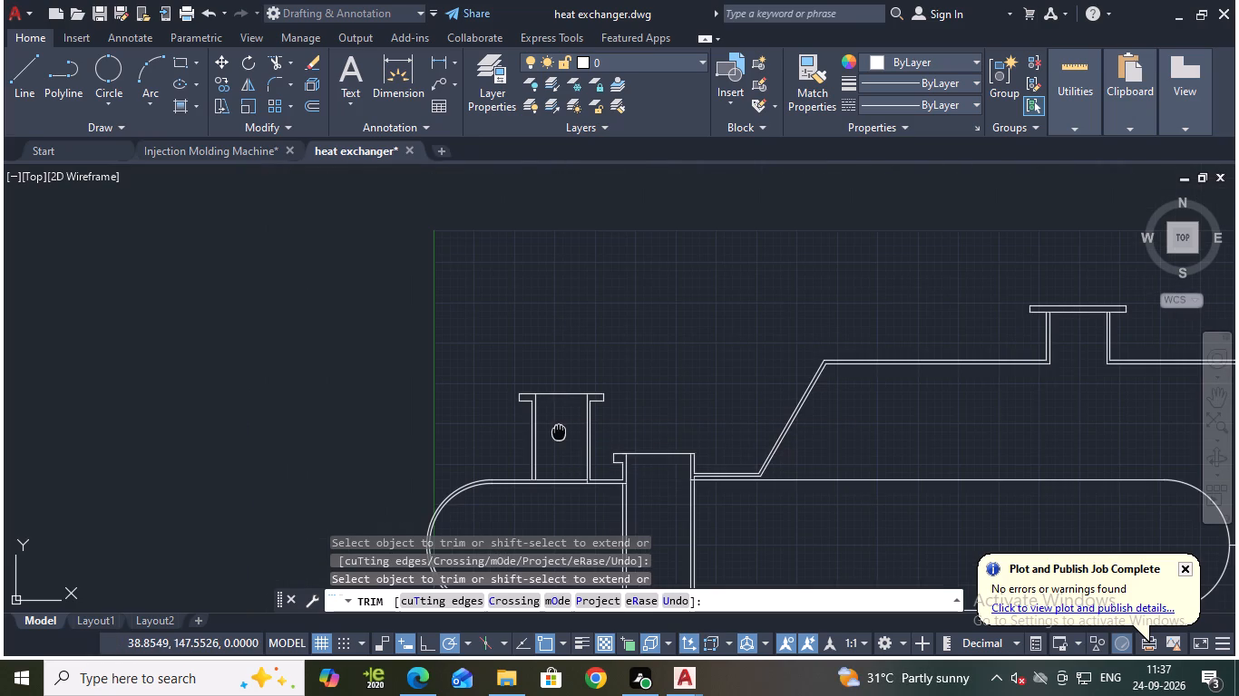
middle_click_drag(579, 425, 581, 419)
scroll(580, 490, "up", 3)
key("Escape")
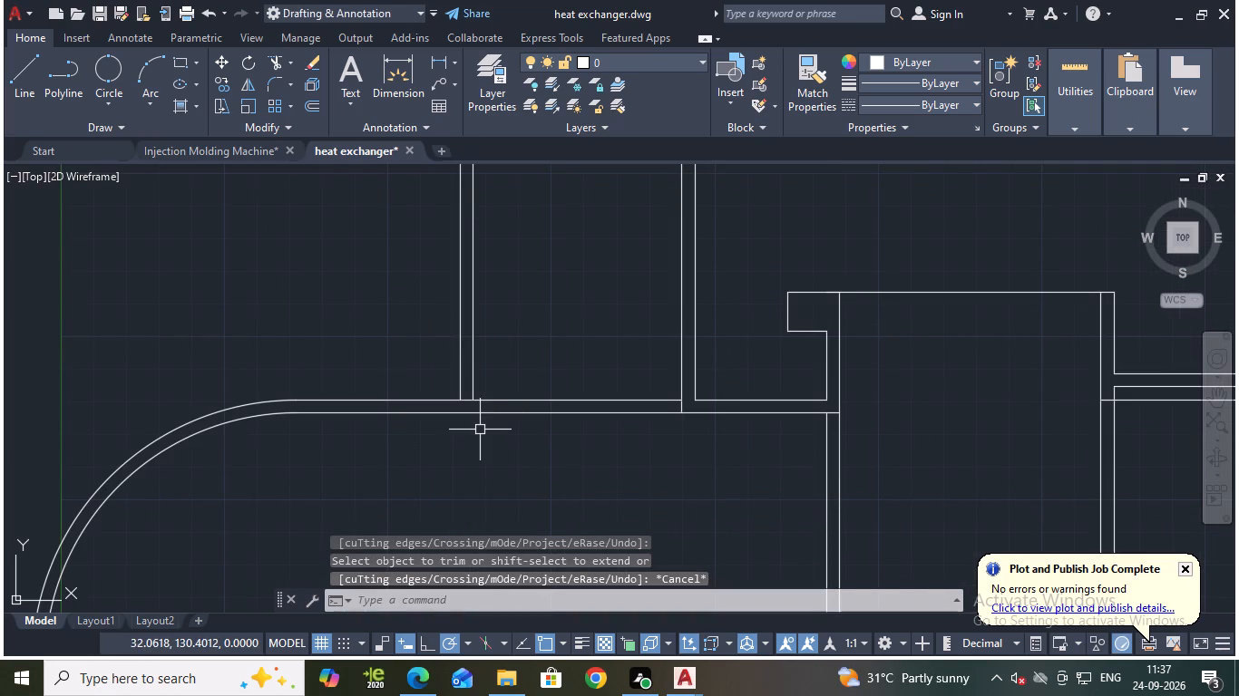
Stretch the nozzle's dome-side inner wall line down through the channel's double wall, trimming its overhang and the outer wall segment between the nozzle lines.
left_click(473, 377)
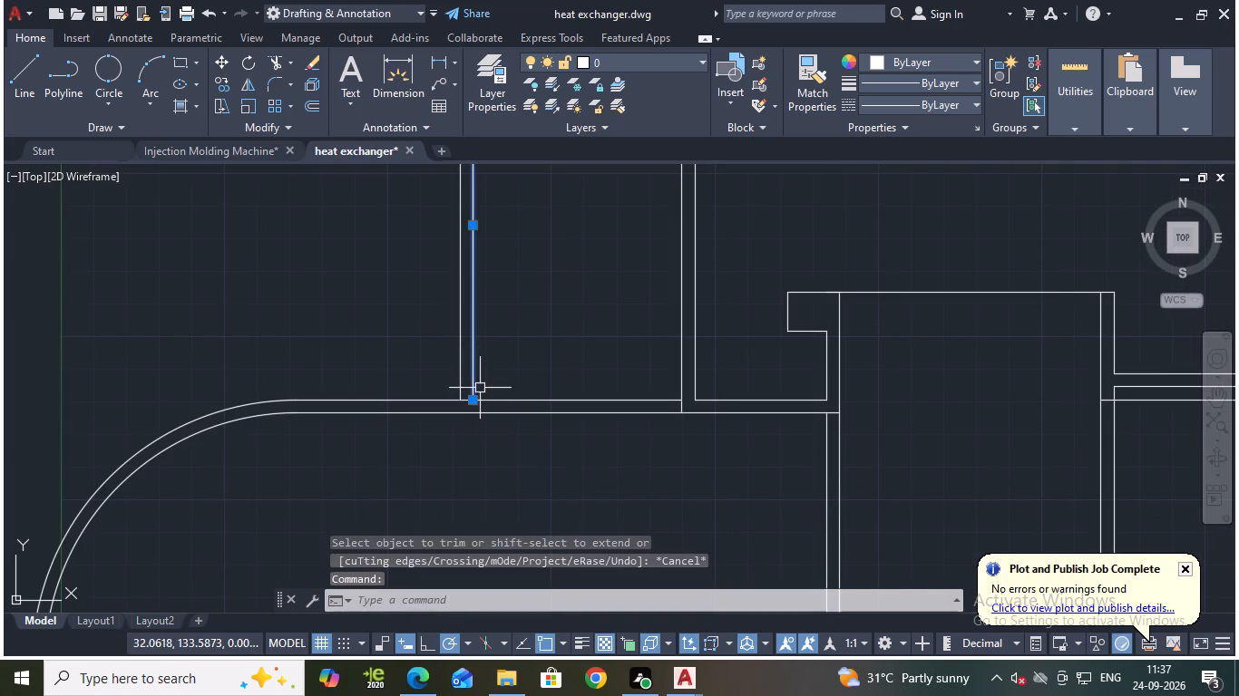
left_click(473, 402)
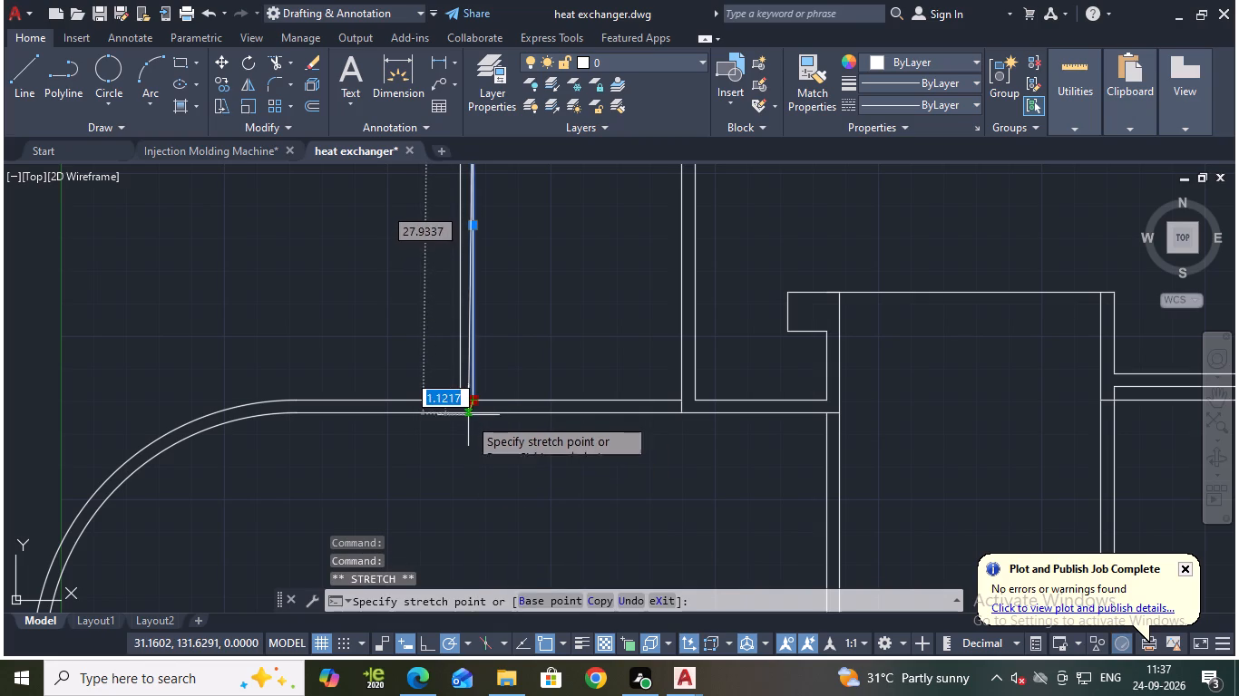
left_click(469, 477)
key("Escape")
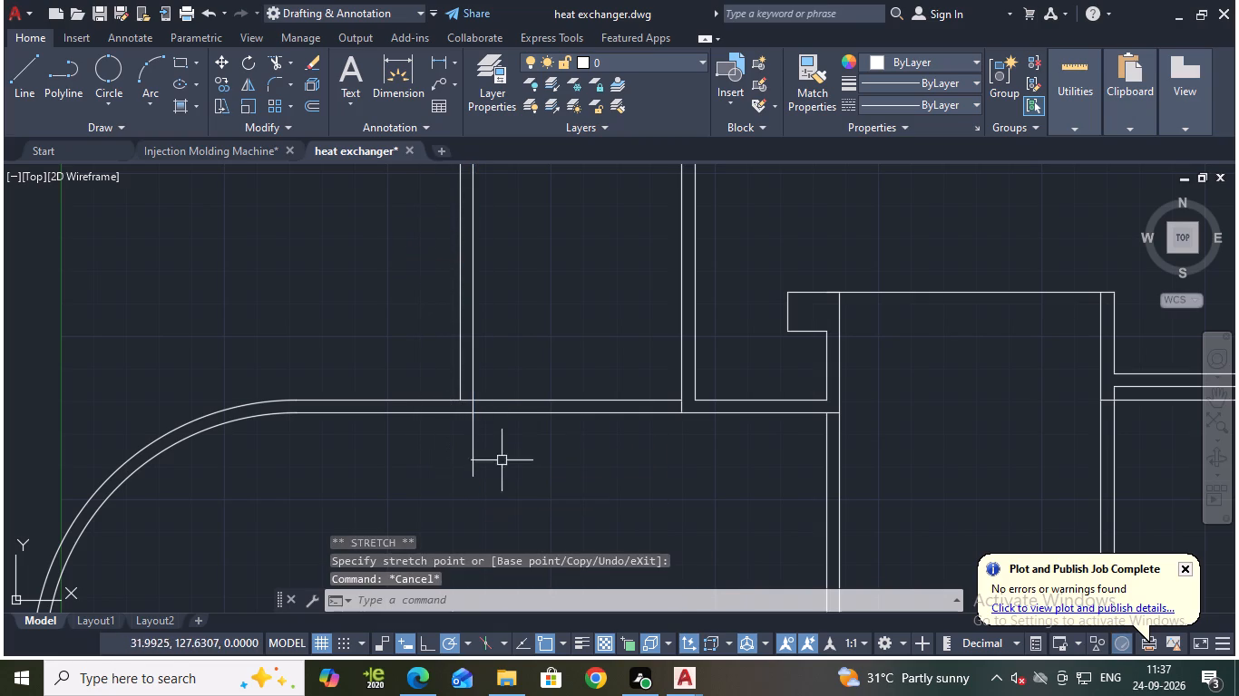
type("tr")
key("Return")
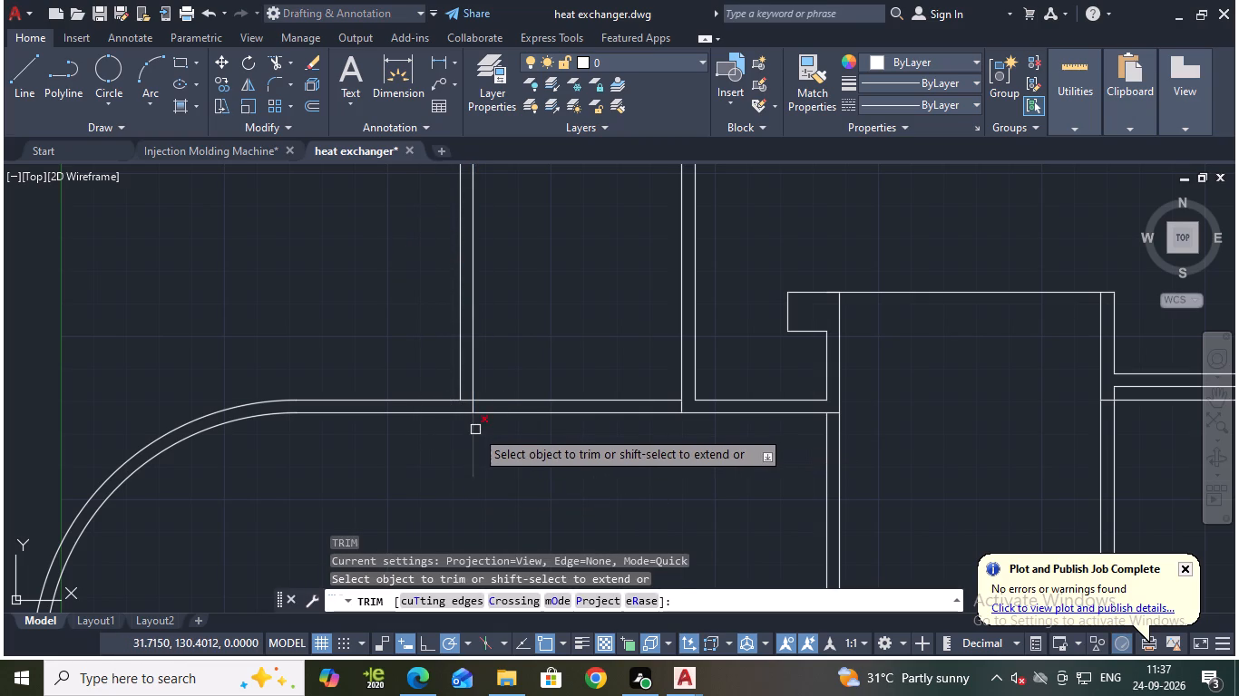
left_click(475, 430)
scroll(468, 400, "up", 3)
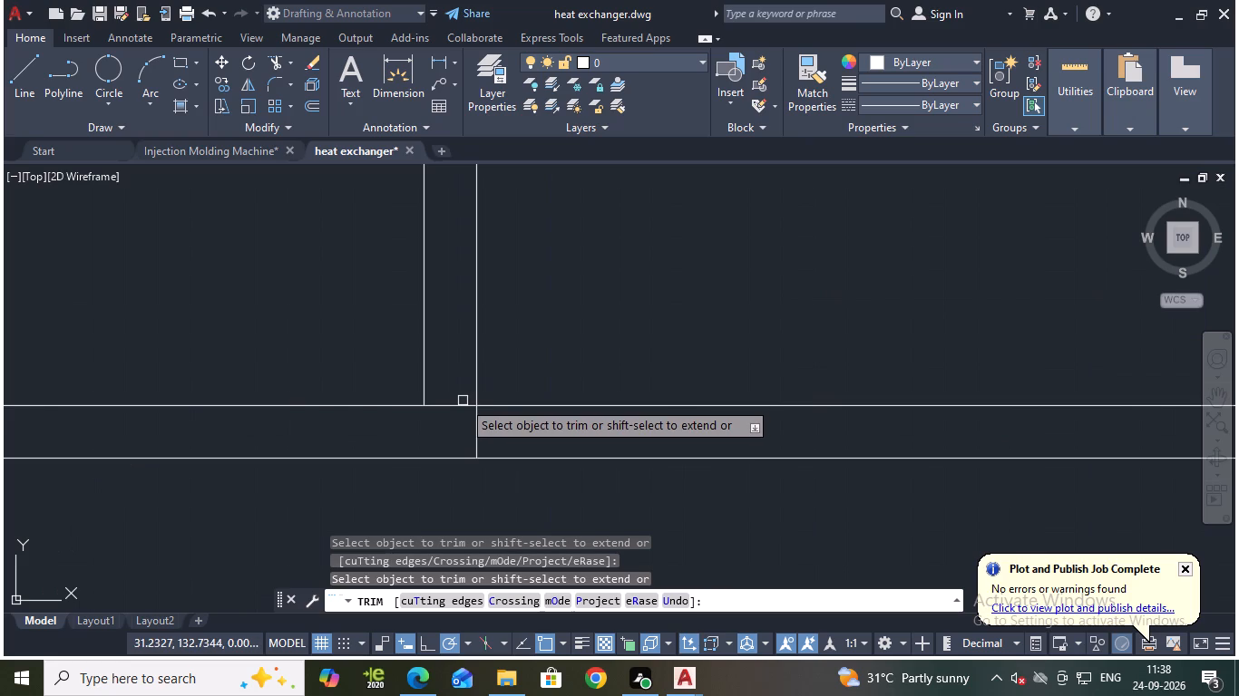
left_click(454, 406)
Trim the channel's upper double wall across the opening between the upper nozzle's inner walls.
scroll(487, 419, "down", 3)
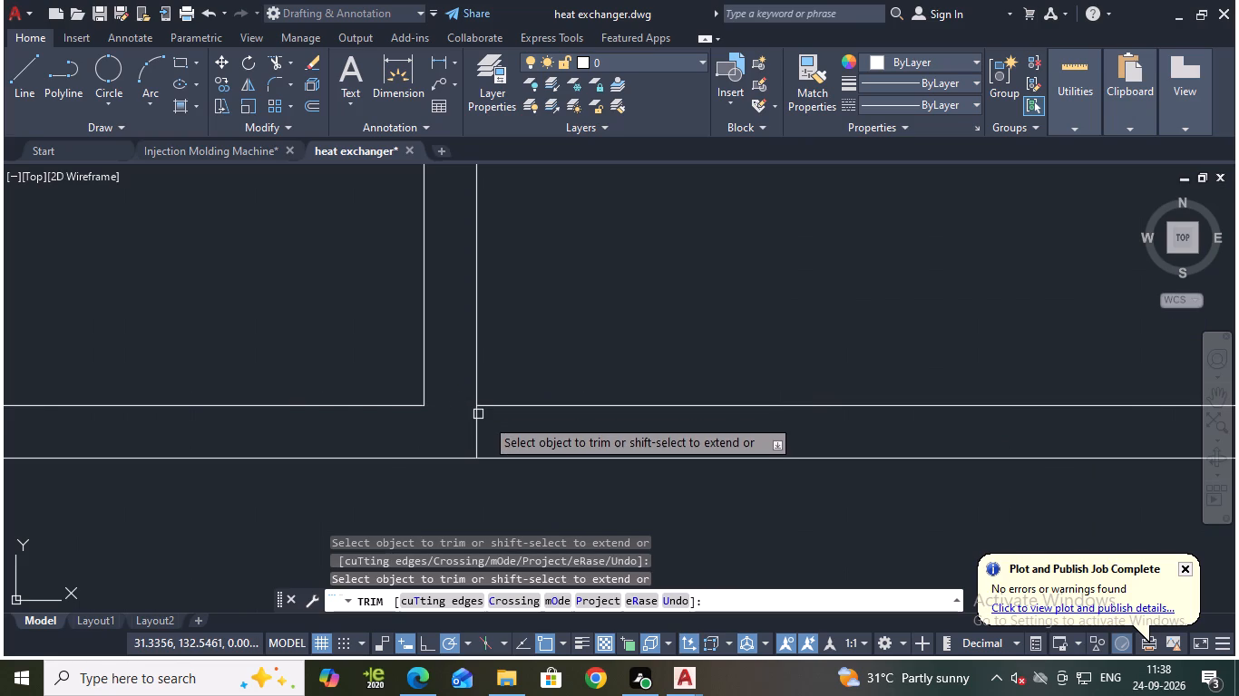
left_click_drag(576, 453, 570, 397)
scroll(579, 449, "down", 3)
middle_click_drag(581, 465, 597, 400)
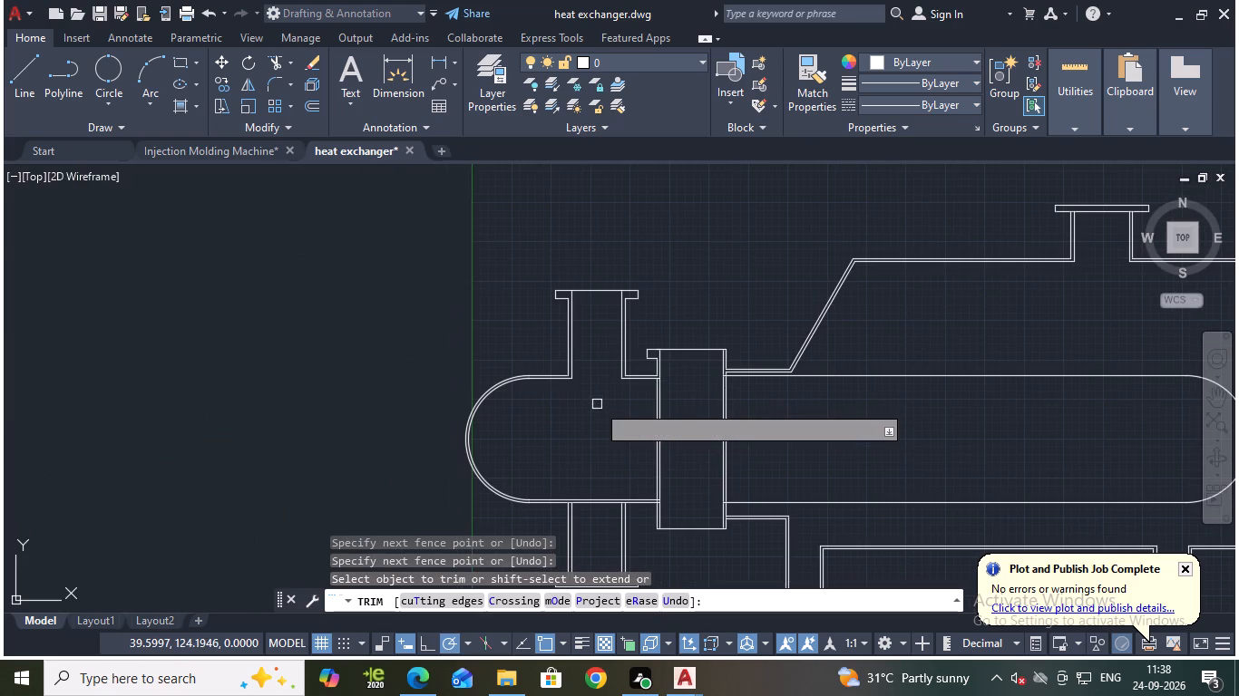
middle_click(608, 420)
key("Escape")
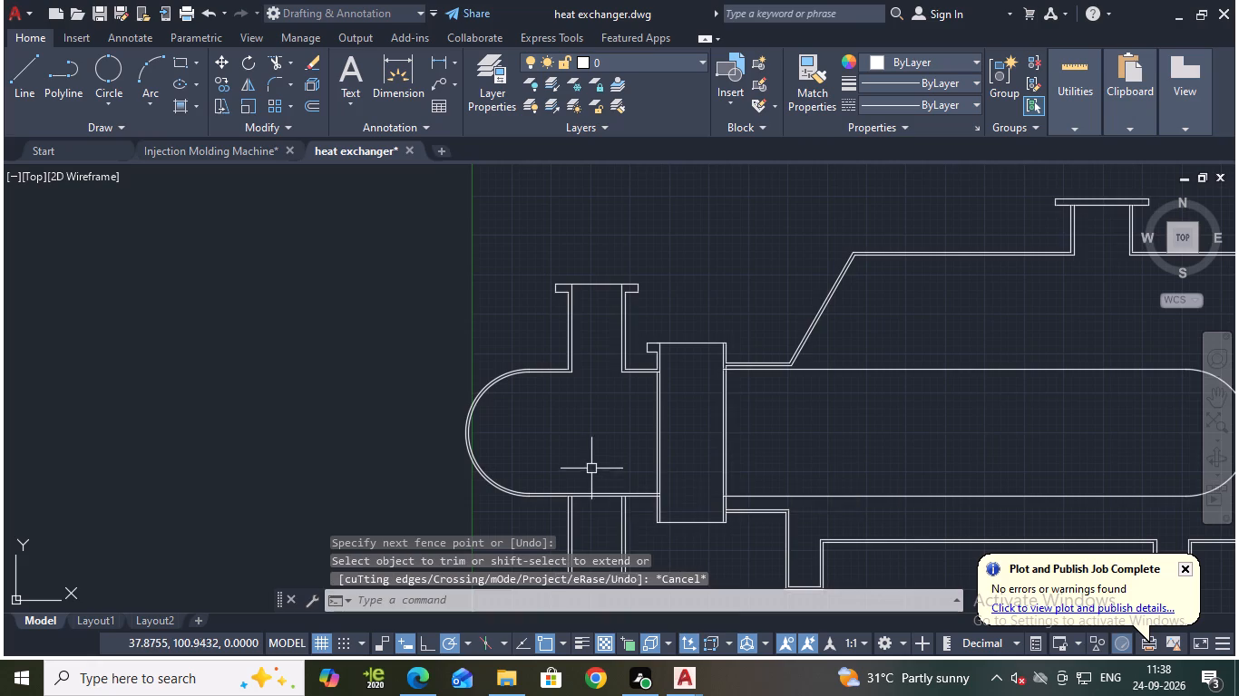
Erase the channel's entire lower nozzle, including its wall lines and flange.
scroll(591, 469, "down", 1)
middle_click_drag(590, 452, 590, 442)
left_click_drag(633, 531, 623, 530)
left_click(552, 495)
key("e")
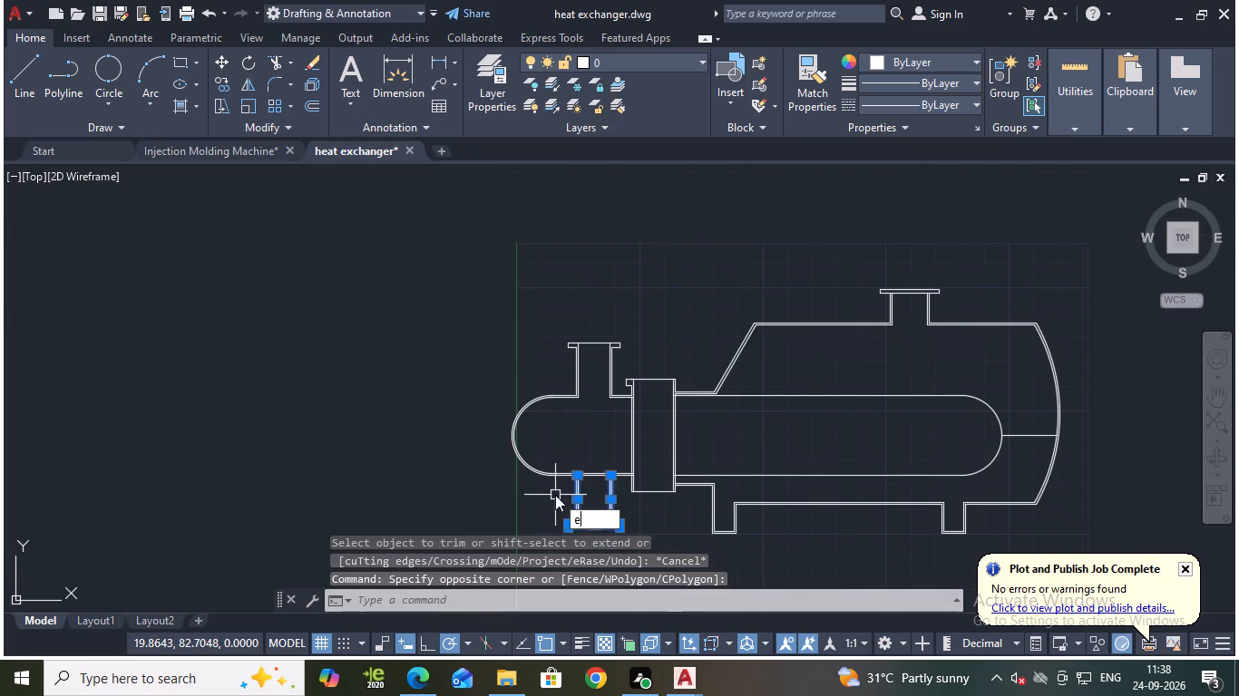
key("Return")
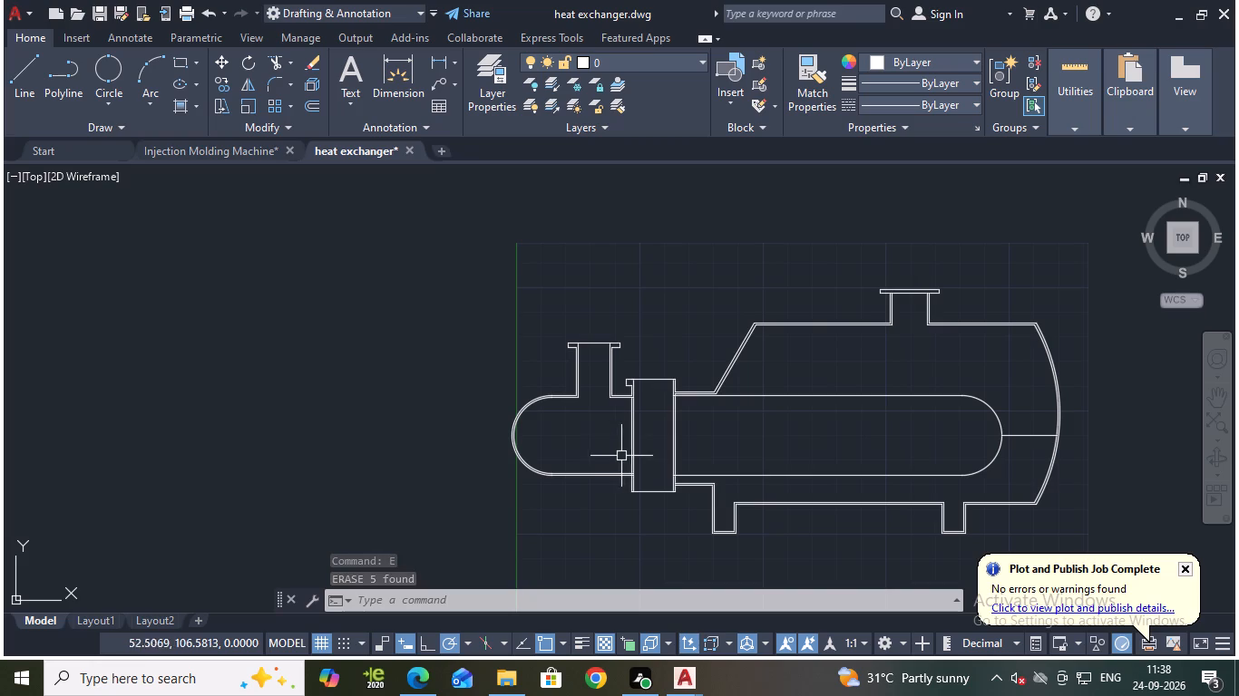
Erase the outer line of the main flange's channel-side double wall below the channel's upper wall.
scroll(653, 431, "up", 3)
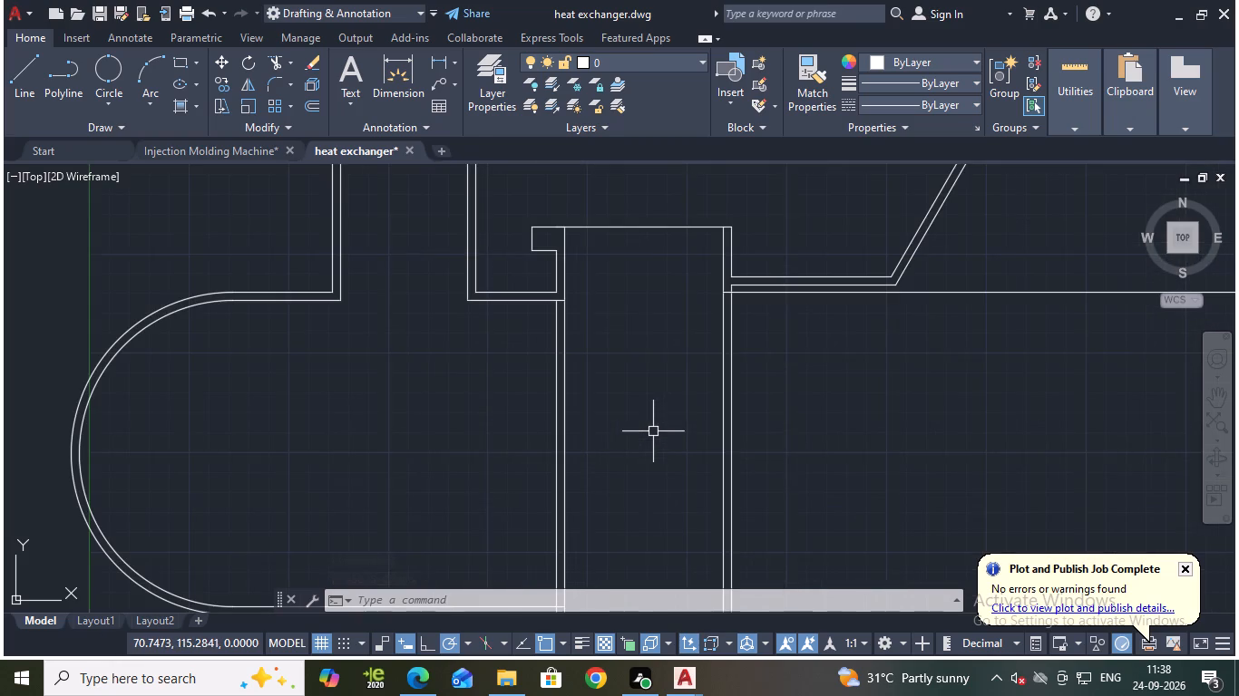
middle_click_drag(653, 430, 571, 496)
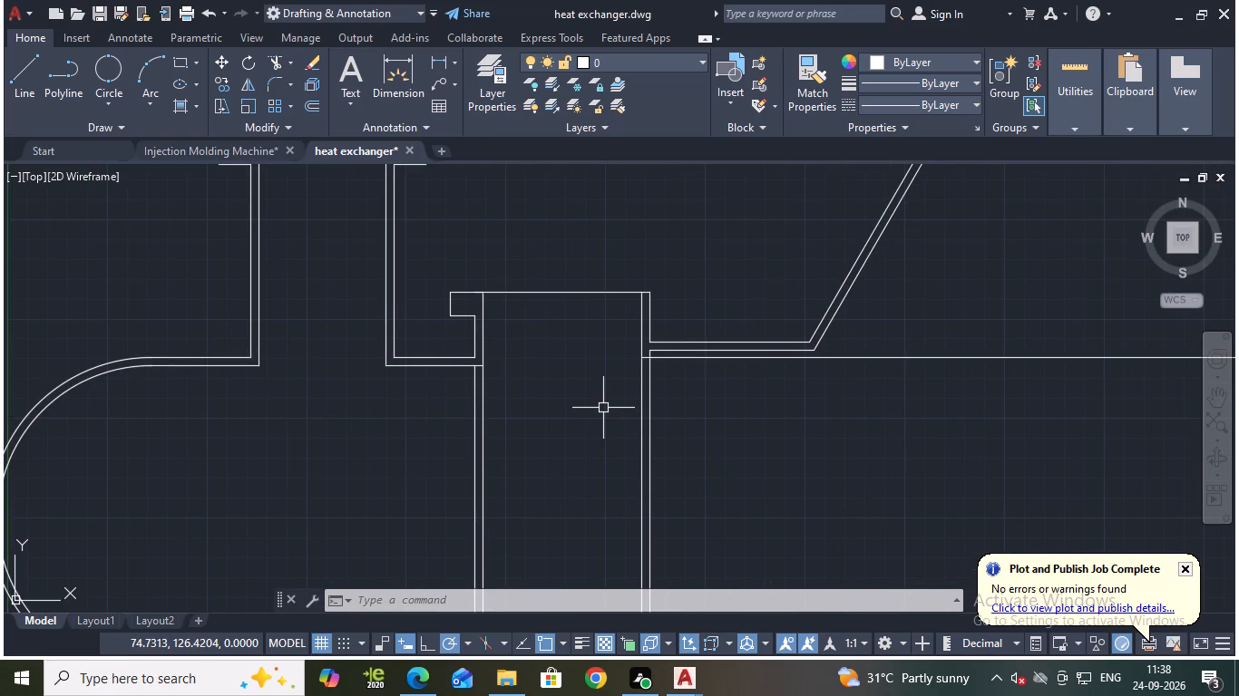
left_click(477, 420)
key("e")
key("Return")
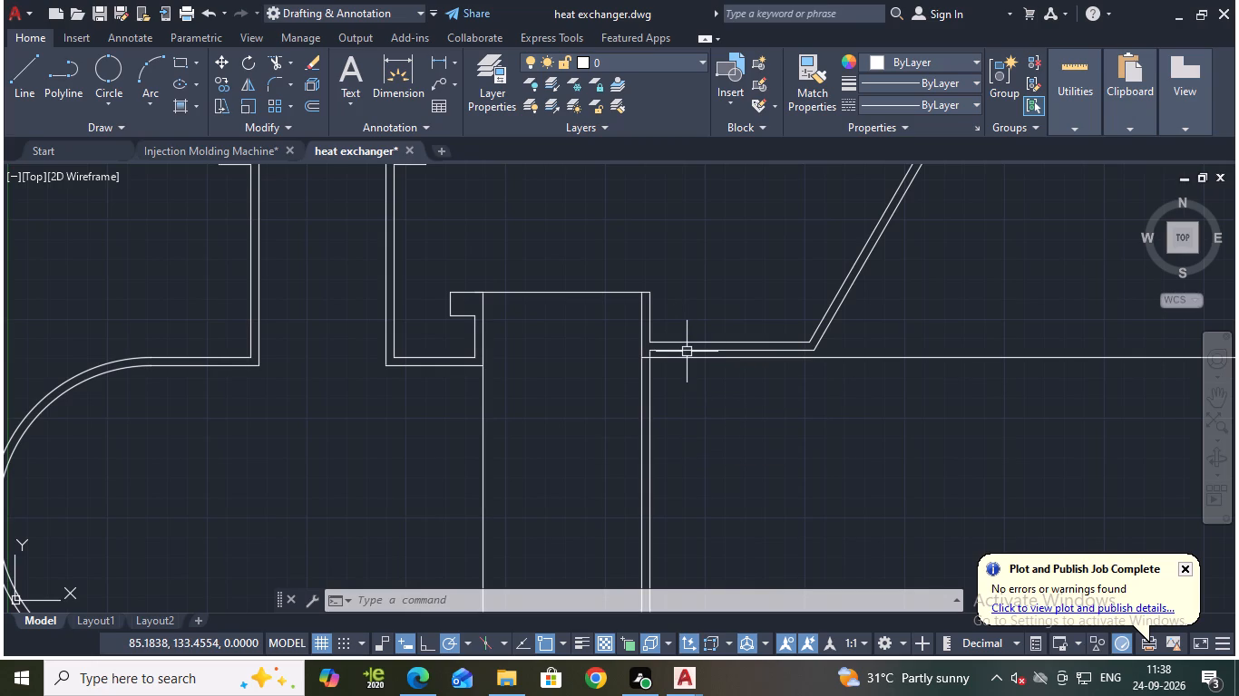
Stretch the shell neck's upper inner line through the flange's shell-side double wall, and trim its overhang and the flange wall segments between it and the tube bundle's top line.
scroll(678, 359, "up", 1)
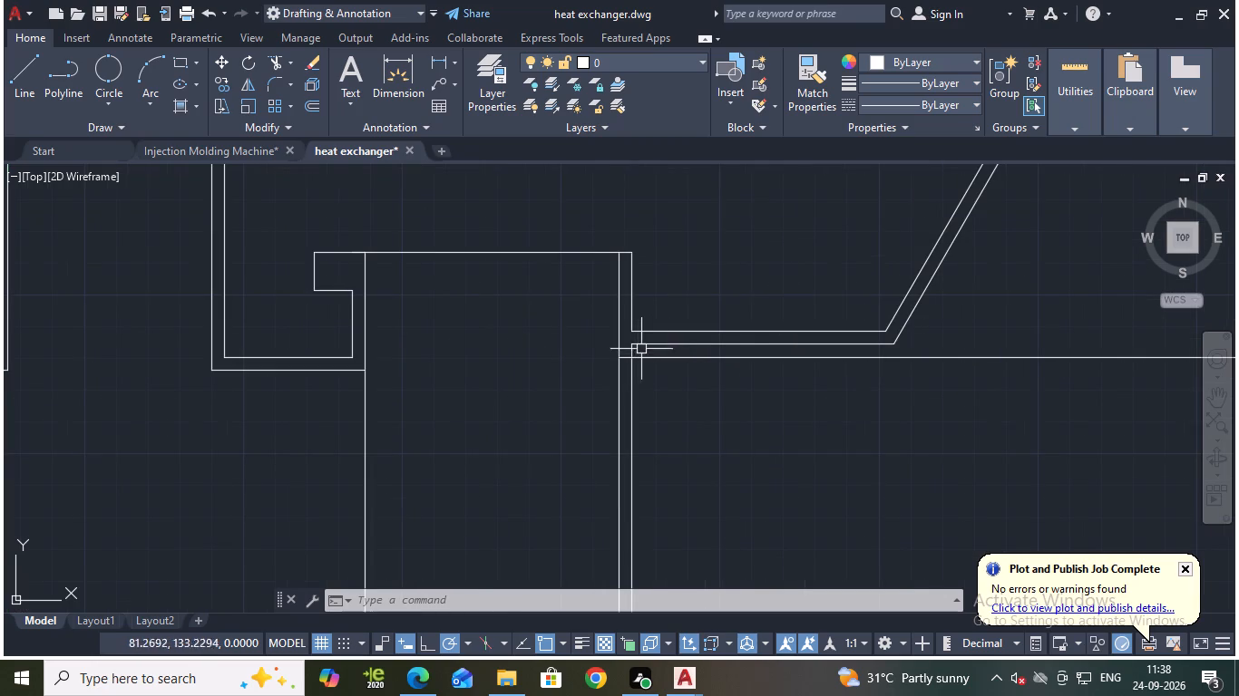
left_click(646, 343)
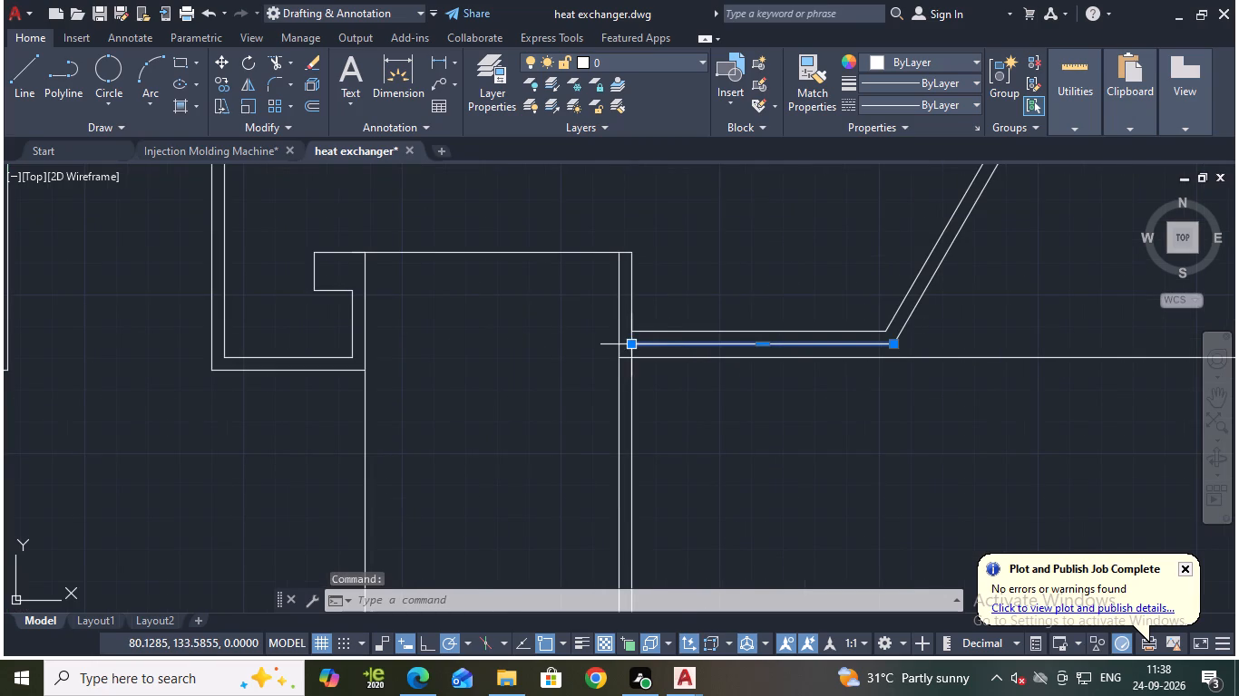
left_click(630, 346)
left_click(611, 345)
key("Escape")
type("tr")
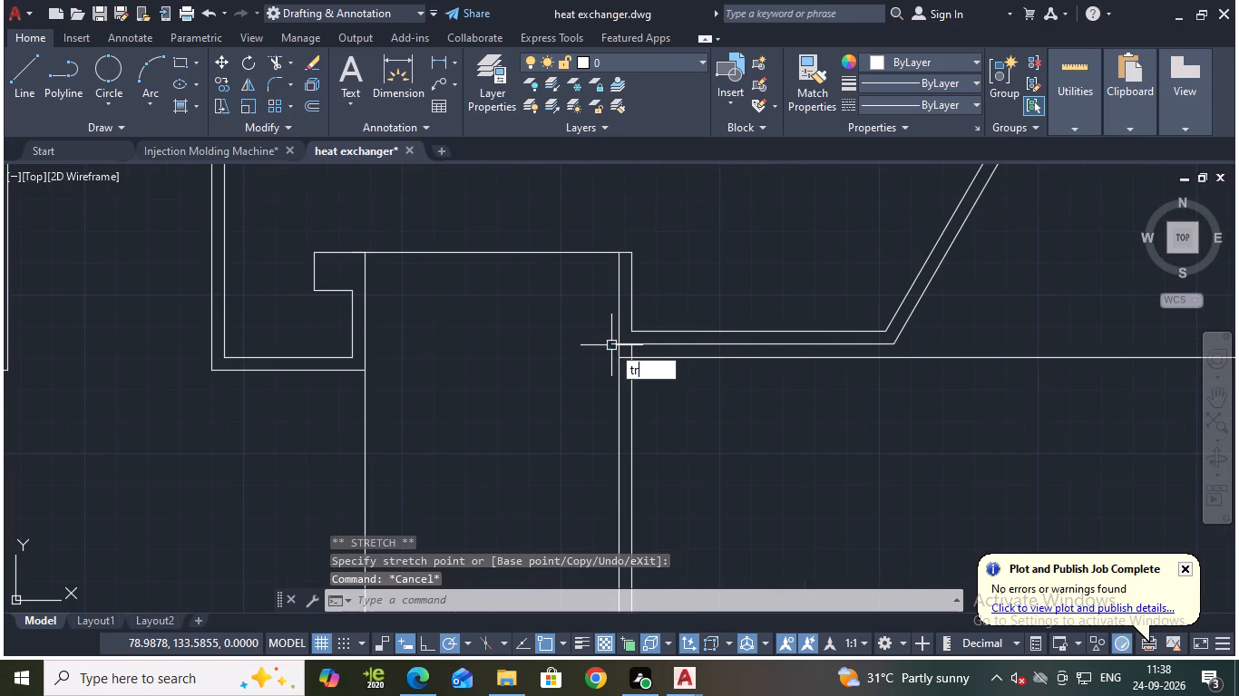
key("Return")
left_click(615, 352)
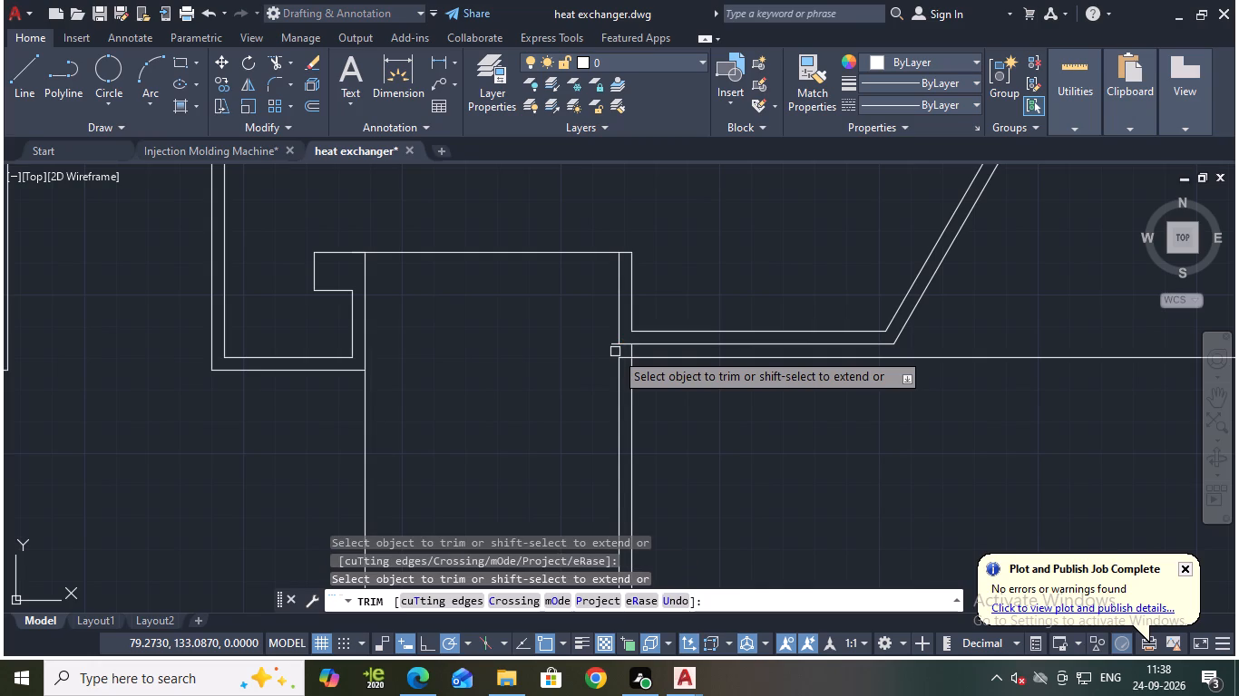
left_click(608, 344)
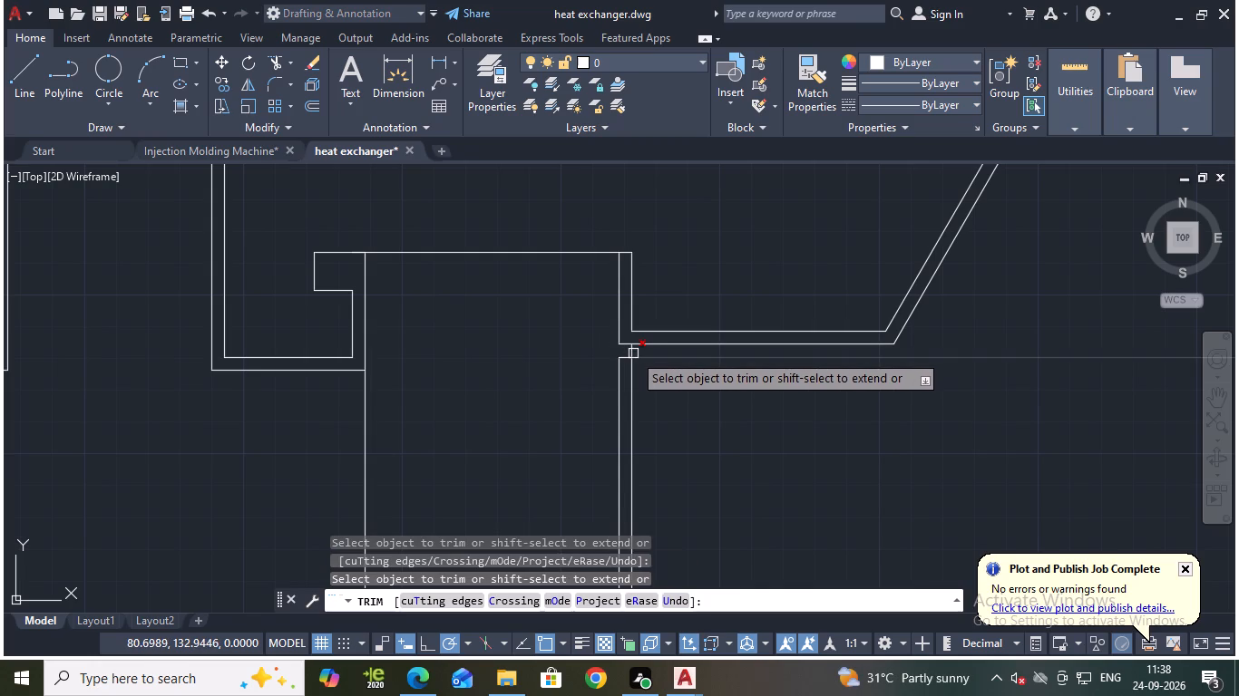
left_click(632, 353)
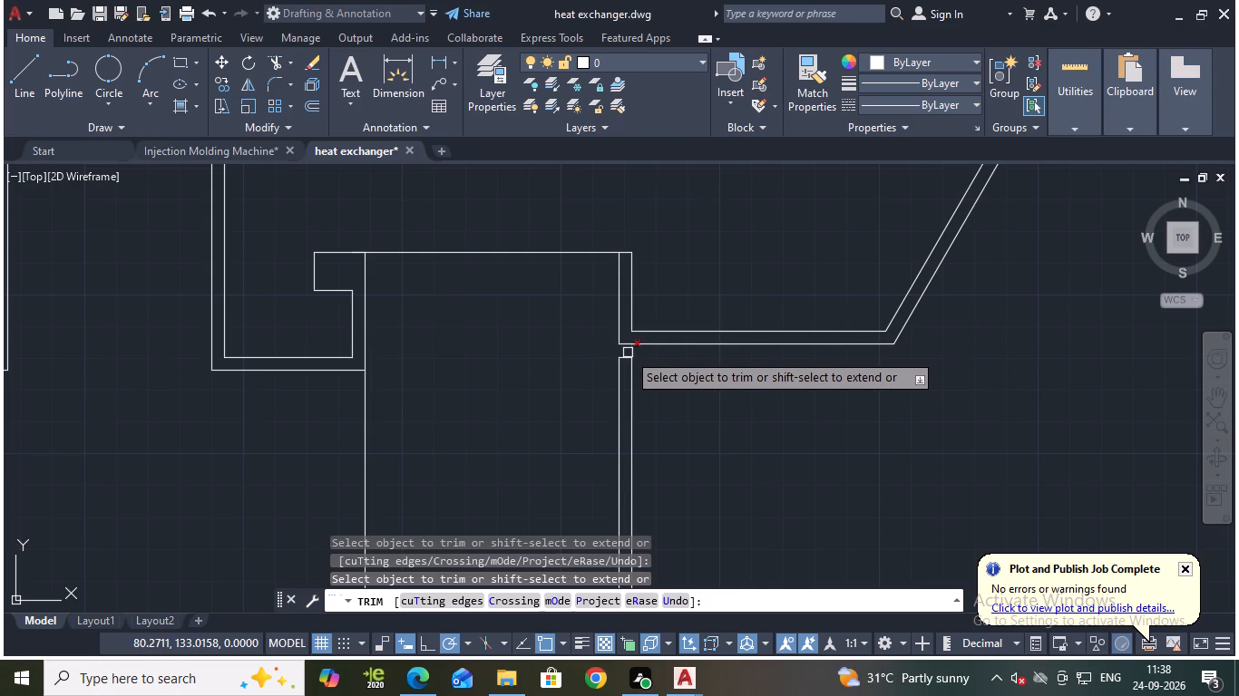
Undo the last trim at the tube bundle's top line where it meets the main flange's shell-side double wall.
key("ctrl+z")
scroll(628, 353, "up", 3)
left_click(635, 350)
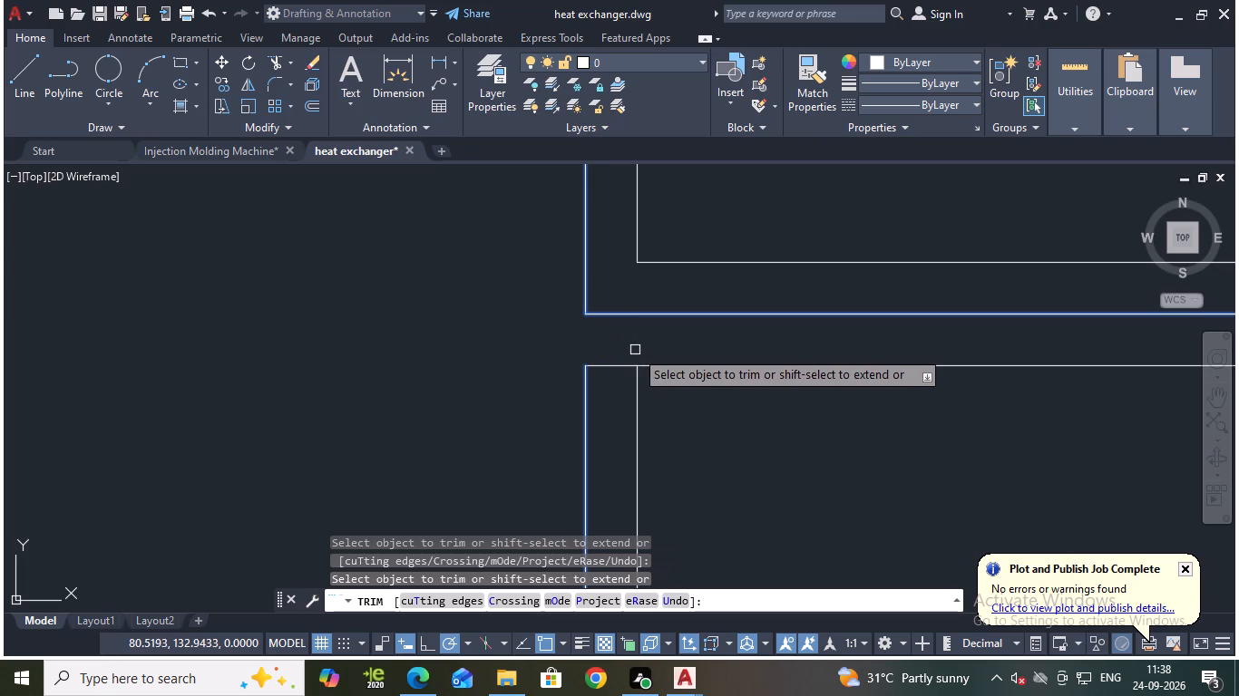
scroll(635, 350, "down", 3)
key("Escape")
scroll(737, 393, "down", 3)
key("Escape")
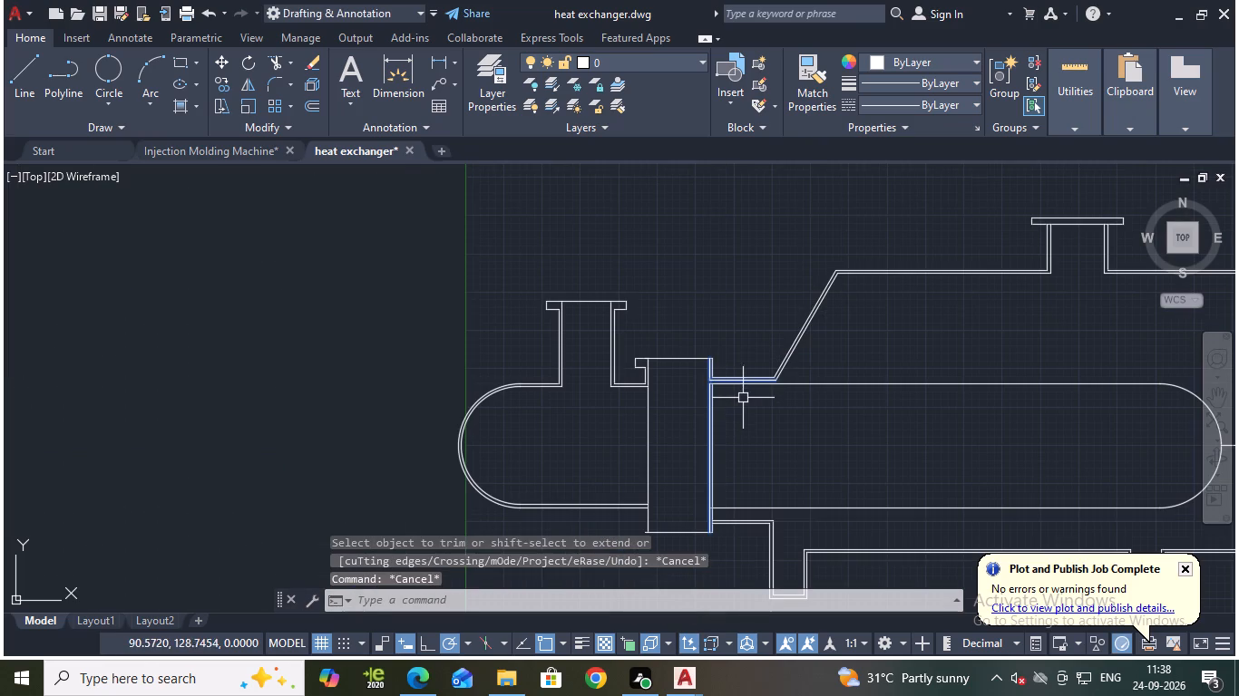
key("Escape")
key("ctrl+a")
key("Escape")
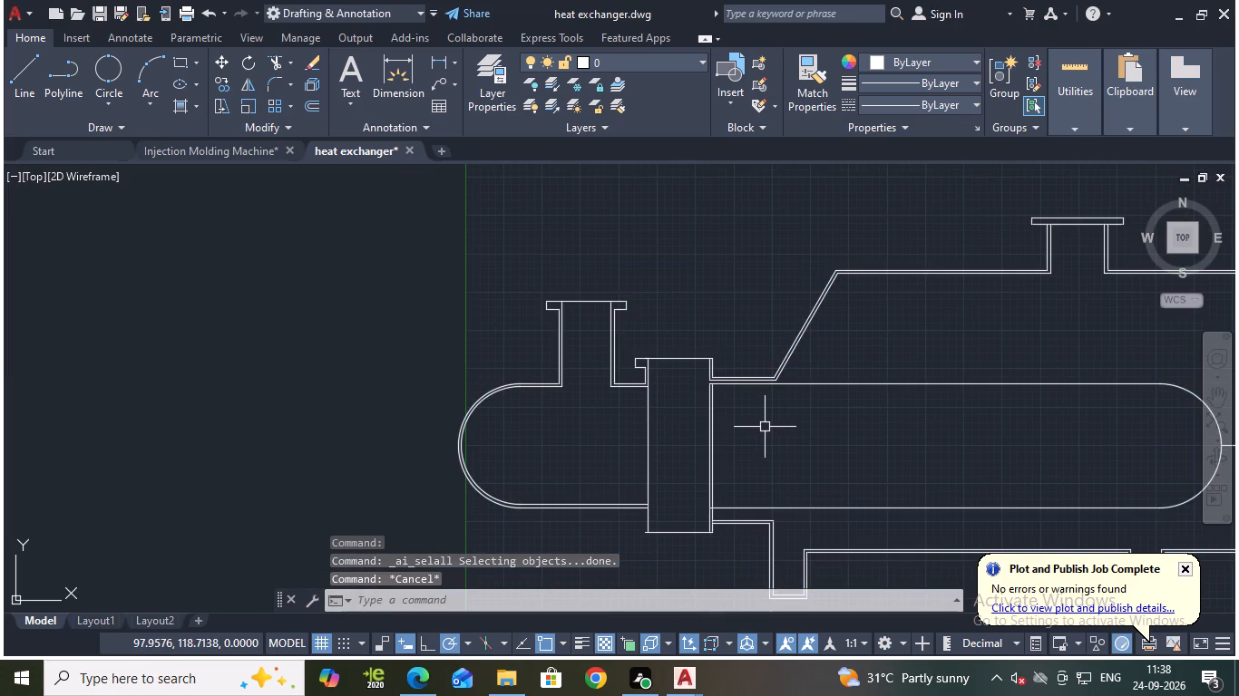
Mirror the main flange's channel-side upper lip about the flange's vertical midline onto the shell side, keeping the original.
scroll(681, 362, "up", 1)
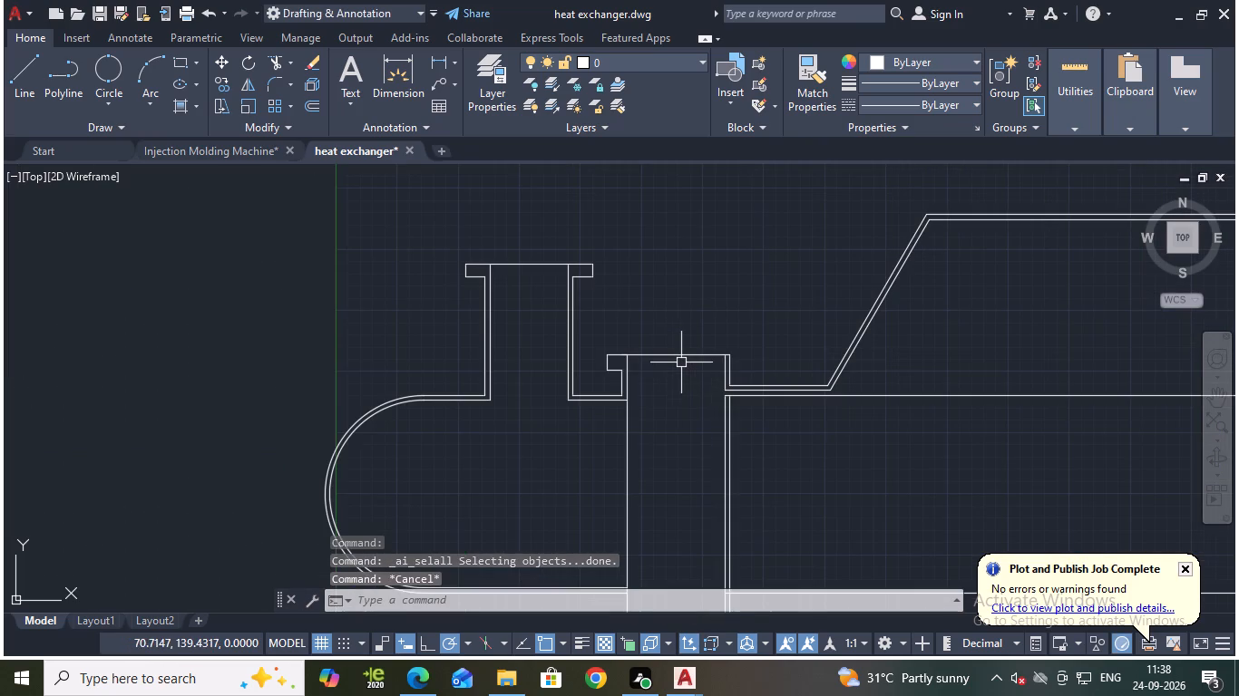
left_click(617, 371)
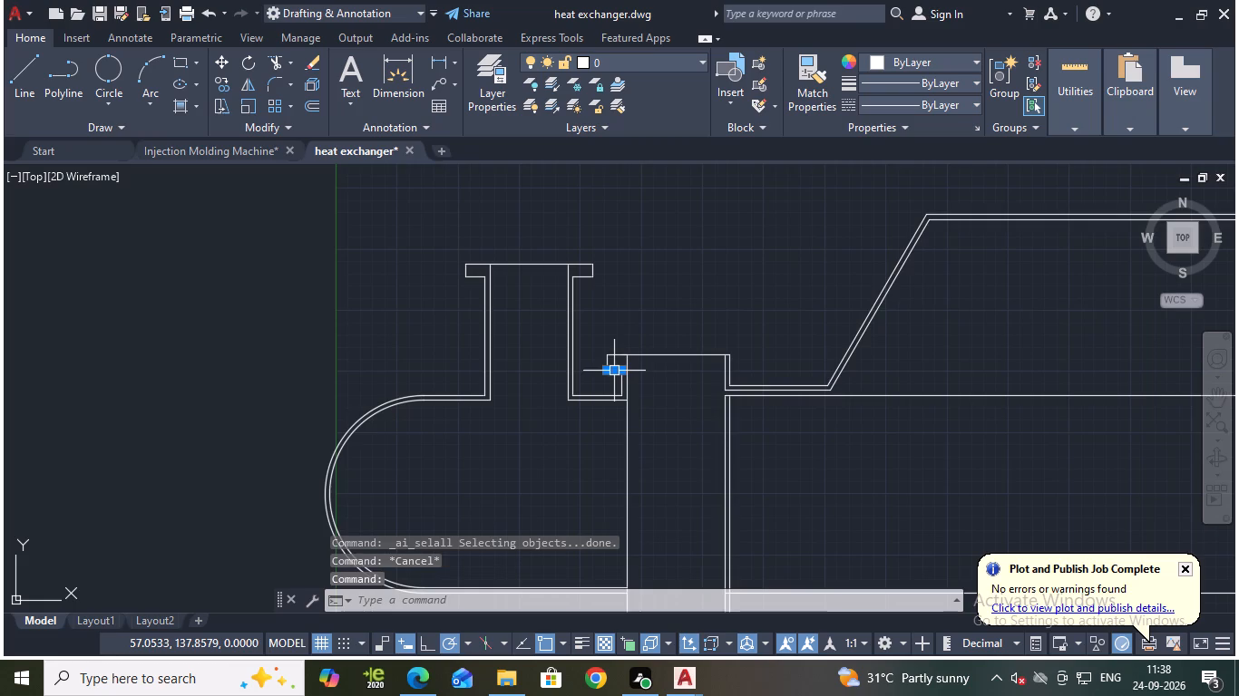
scroll(617, 362, "up", 3)
left_click(557, 353)
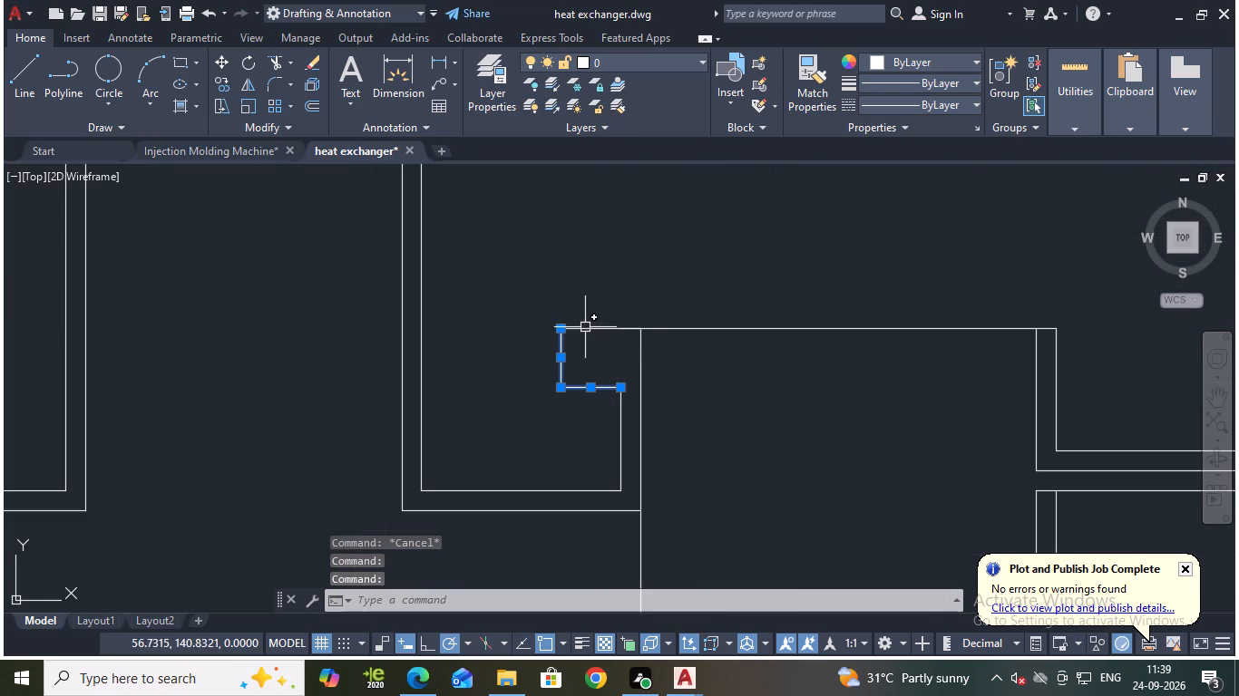
left_click(586, 327)
type("mi")
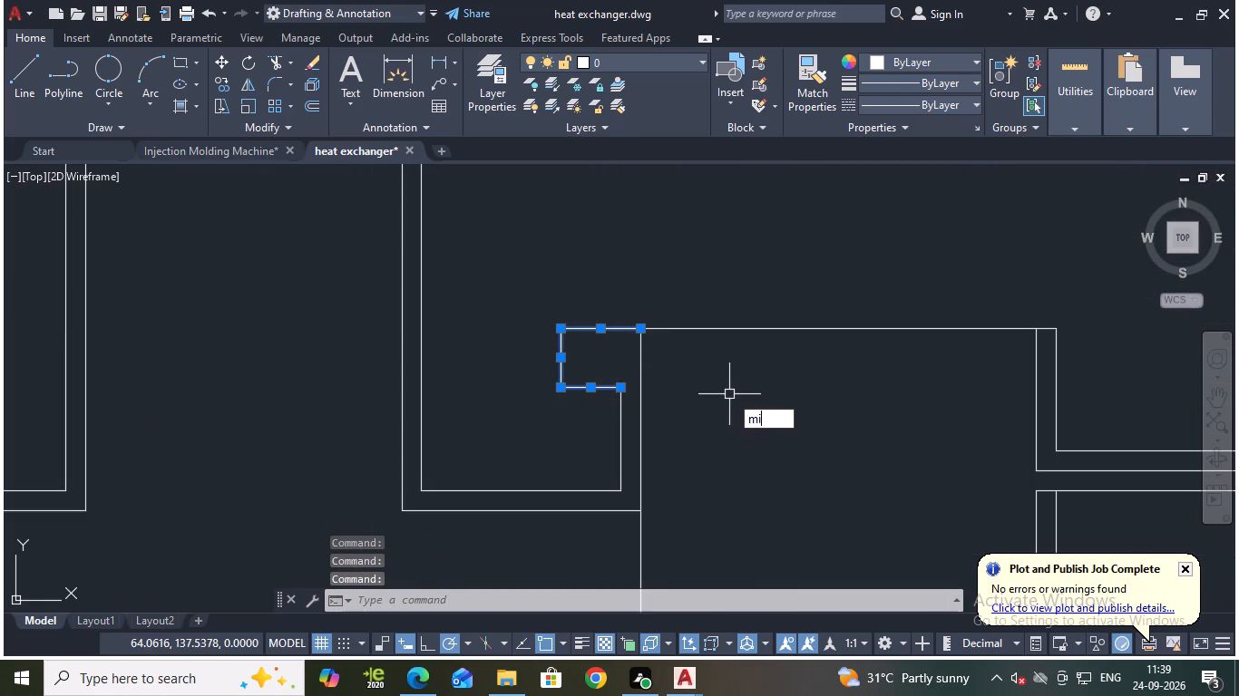
key("Return")
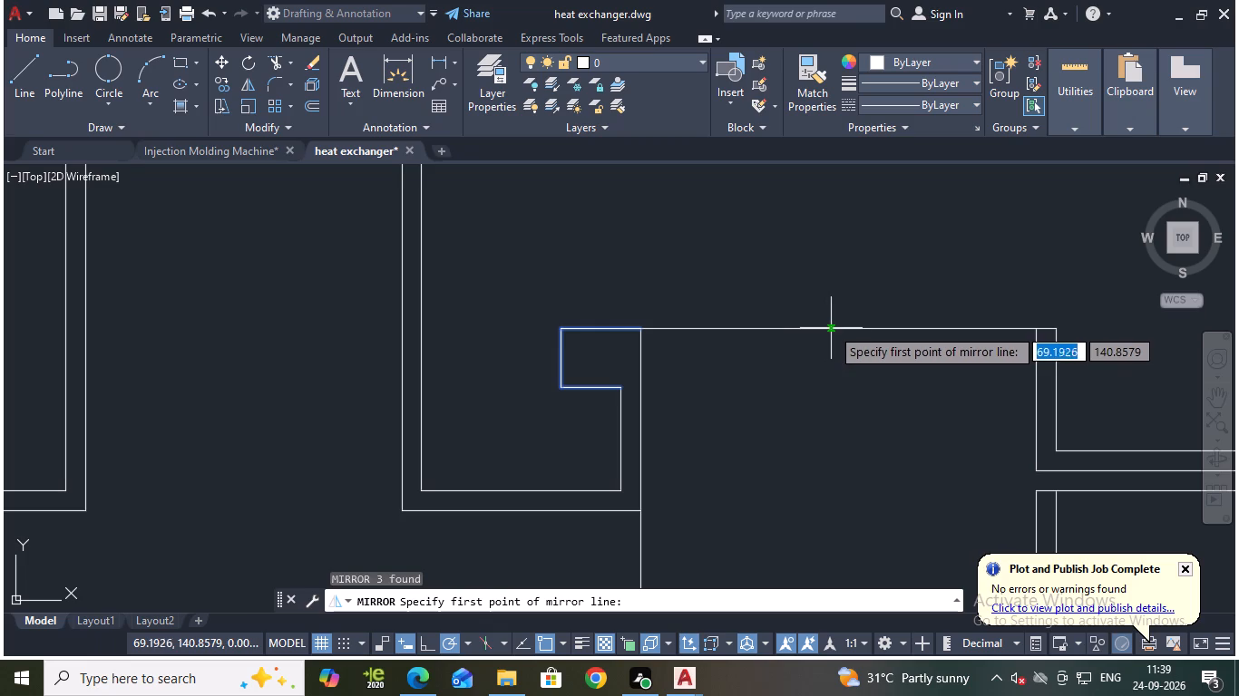
left_click(837, 325)
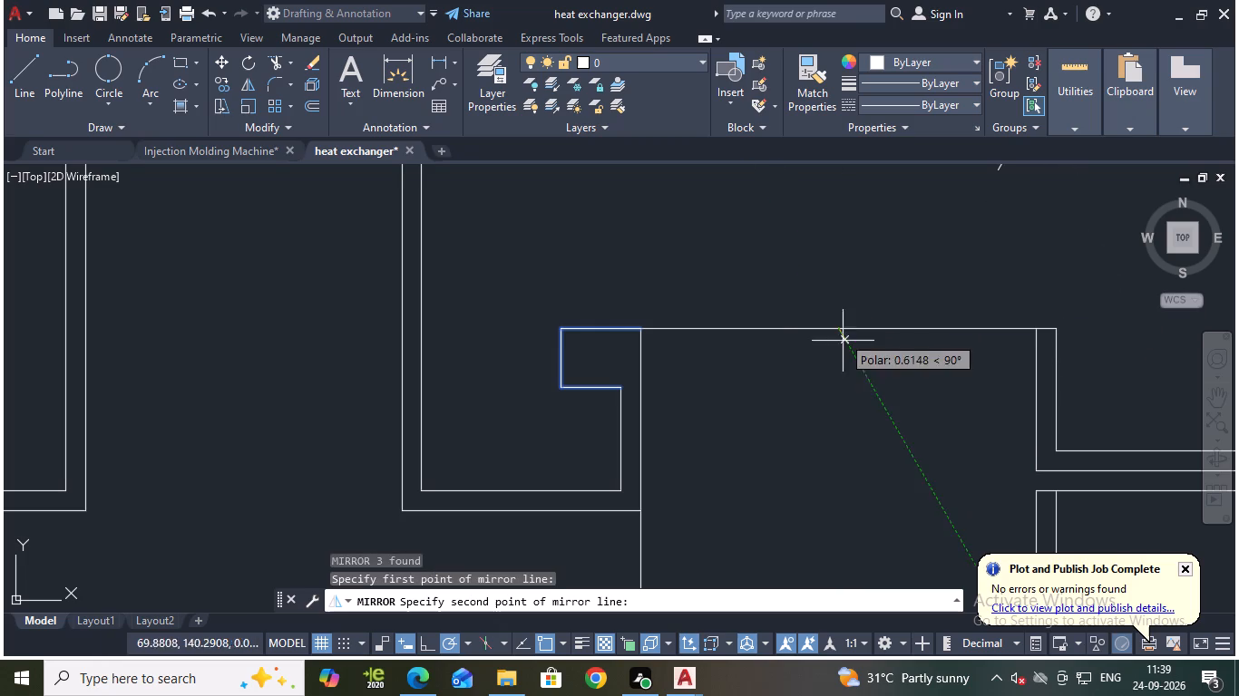
left_click(842, 445)
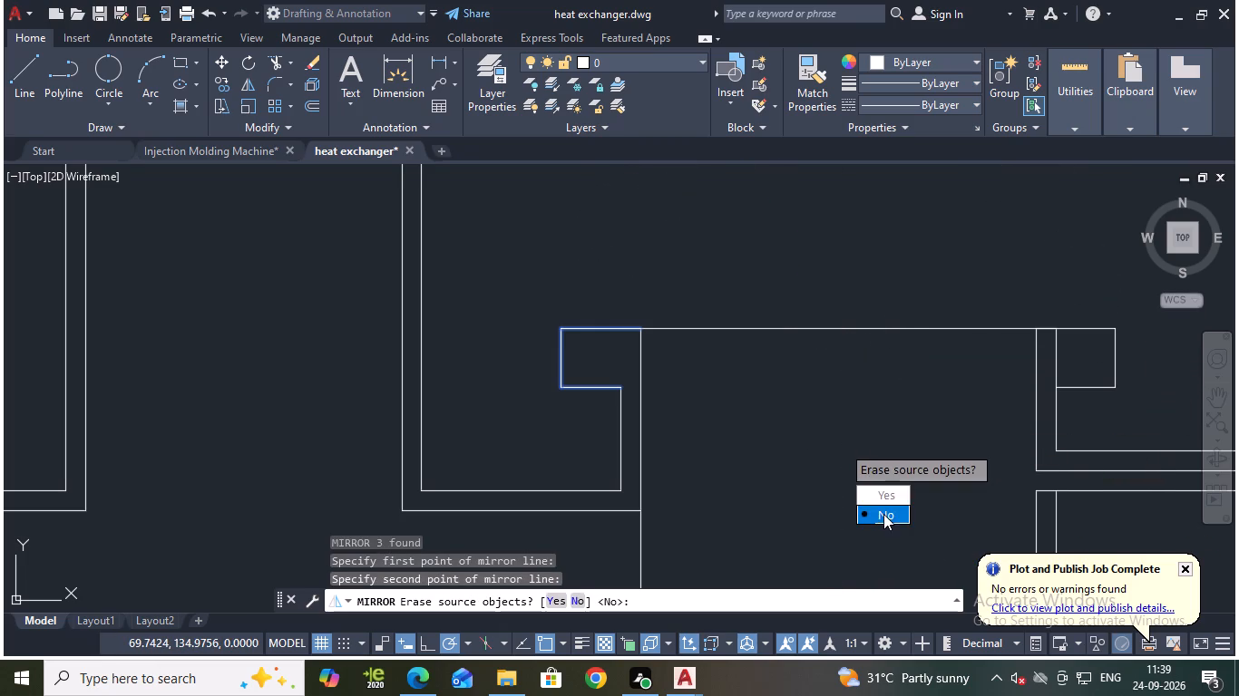
left_click_drag(883, 514, 842, 445)
Trim the outer line of the flange's shell-side double wall where it crosses the mirrored upper lip.
scroll(863, 430, "down", 1)
middle_click_drag(842, 427, 694, 417)
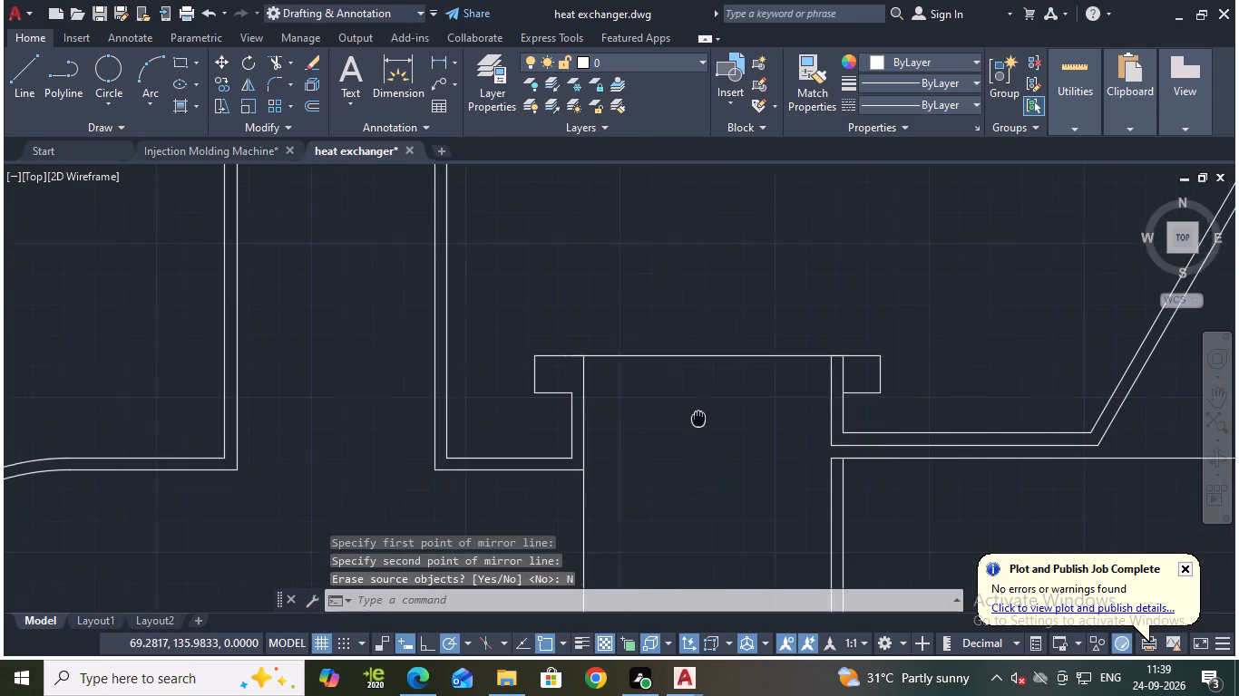
middle_click_drag(694, 417, 694, 416)
type("tr")
key("Return")
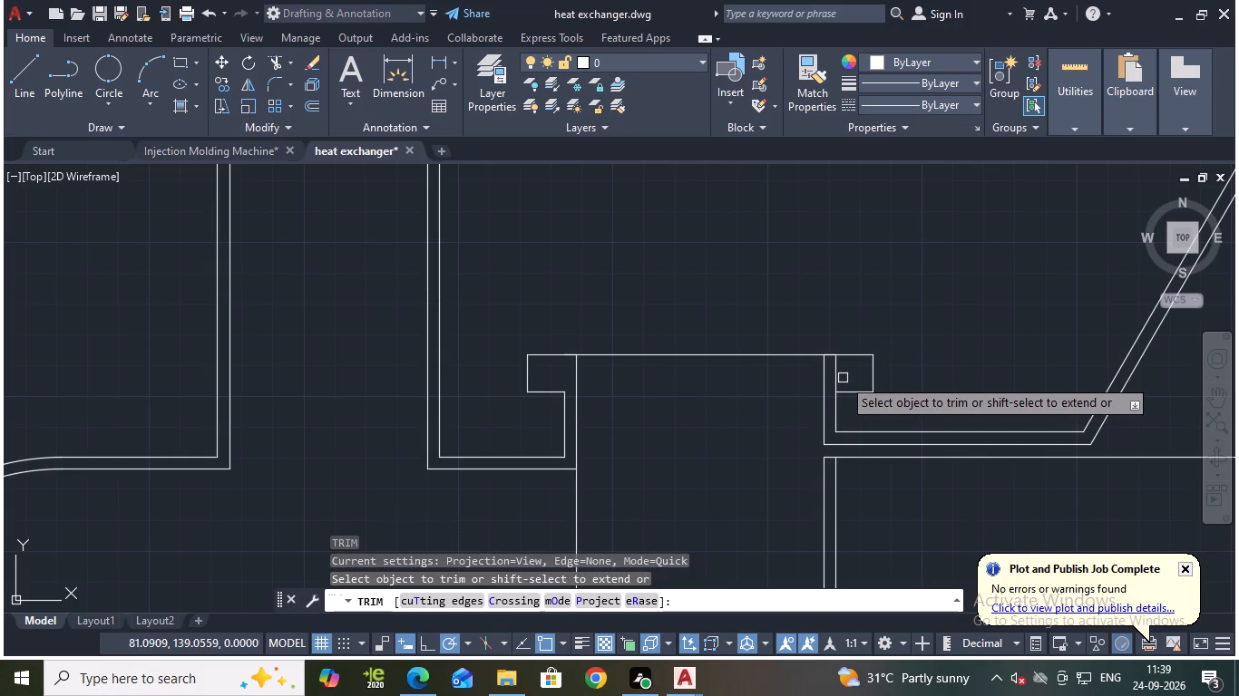
left_click(835, 380)
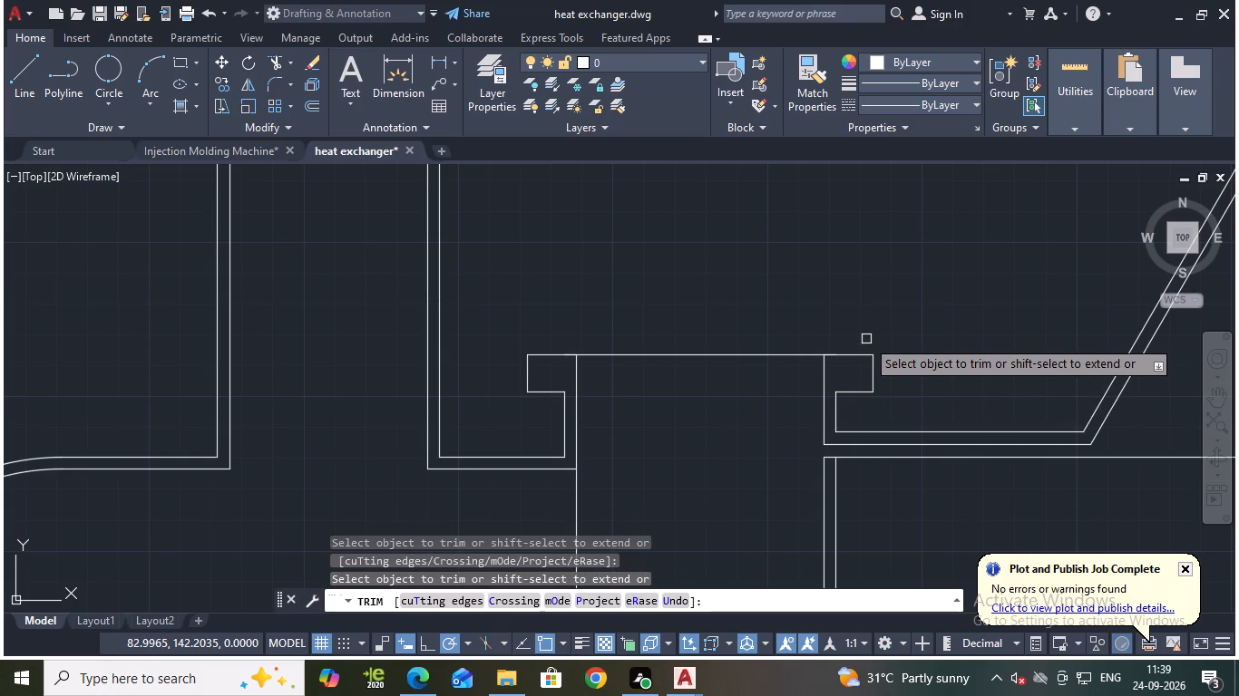
key("Escape")
Save the drawing.
key("ctrl+s")
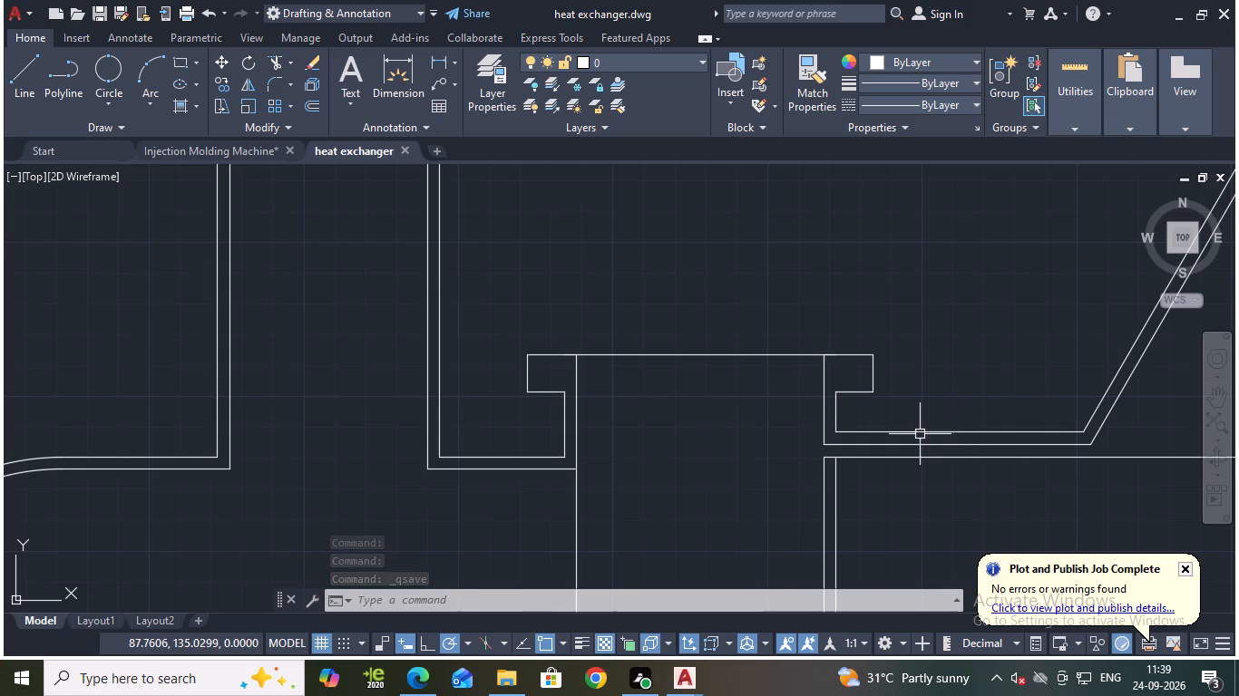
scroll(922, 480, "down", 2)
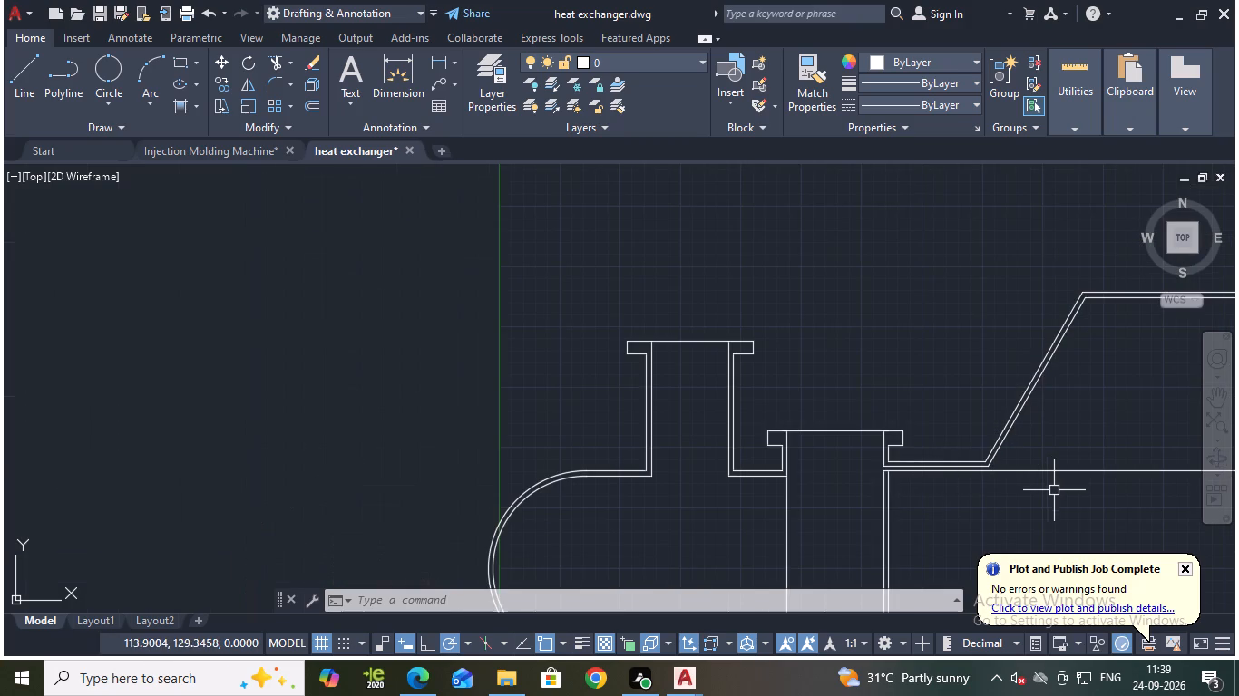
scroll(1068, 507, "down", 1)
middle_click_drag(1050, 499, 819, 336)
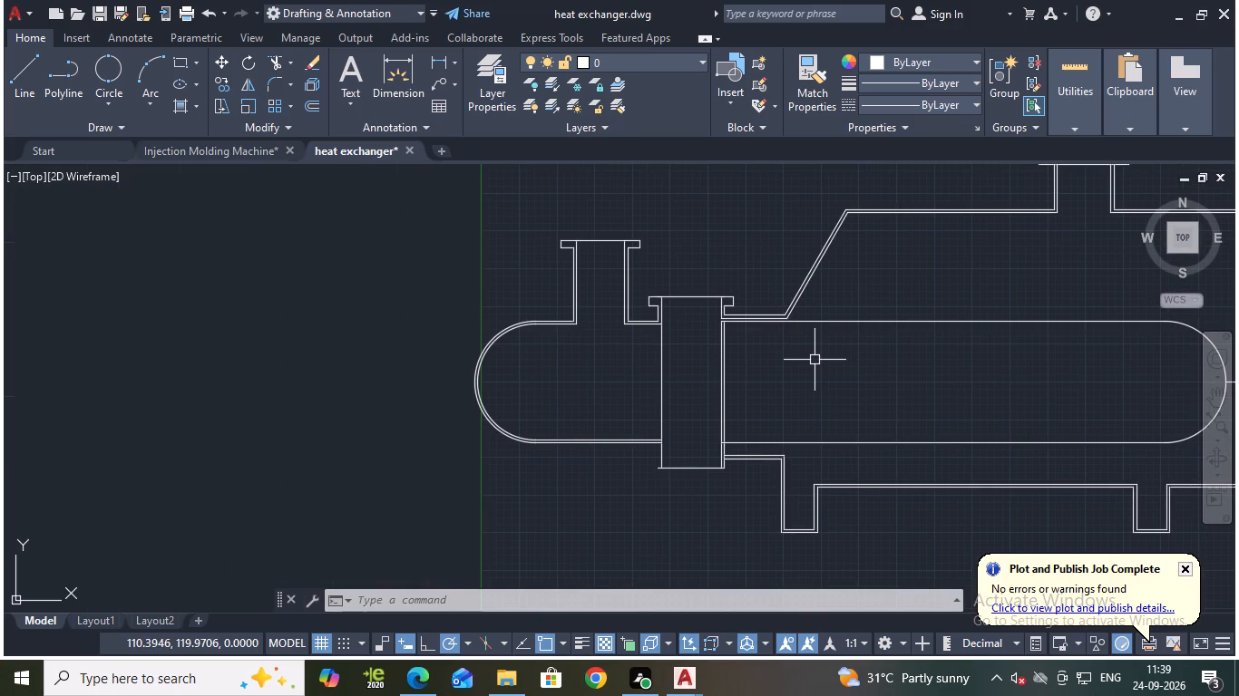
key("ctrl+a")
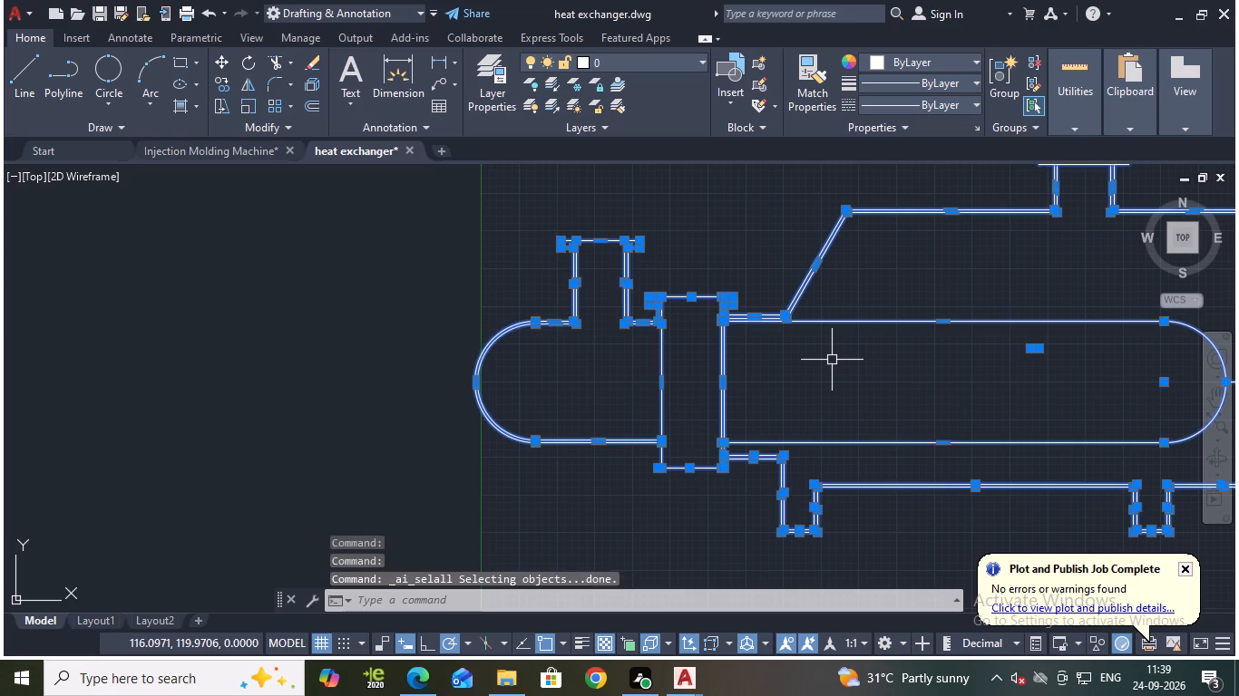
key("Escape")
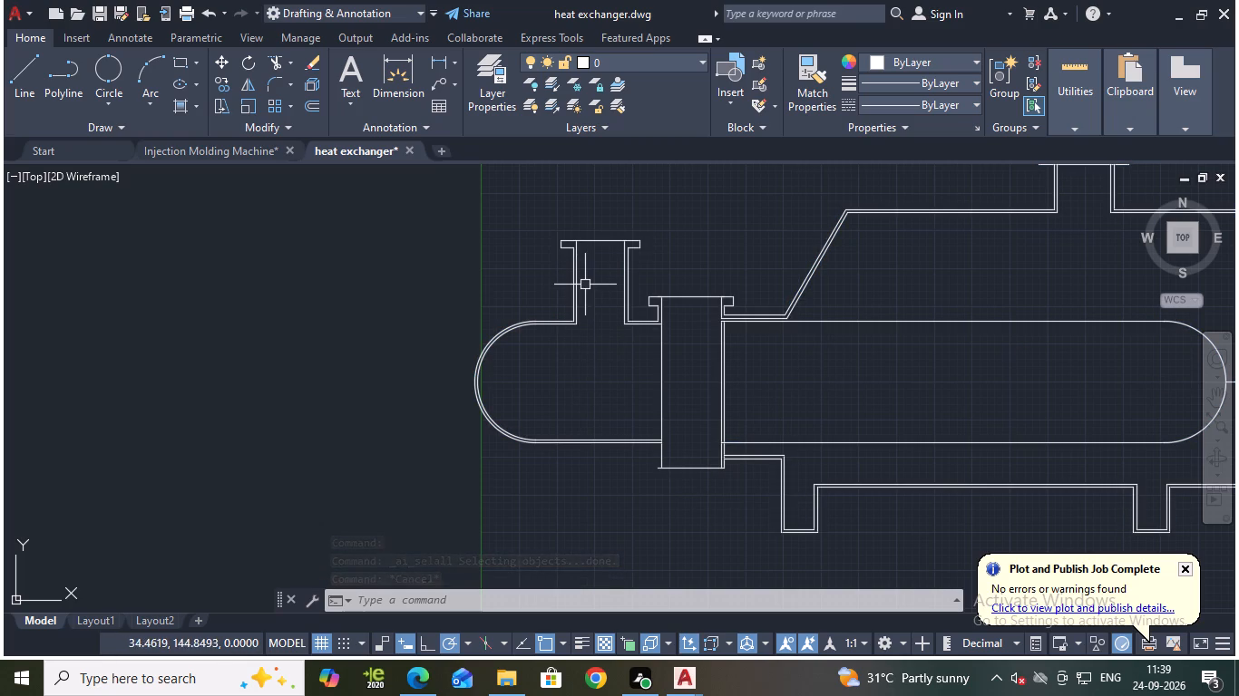
Mirror the channel's upper nozzle, with its double walls and flange, about the channel's horizontal centreline, keeping the original.
left_click_drag(537, 225, 561, 234)
left_click(635, 295)
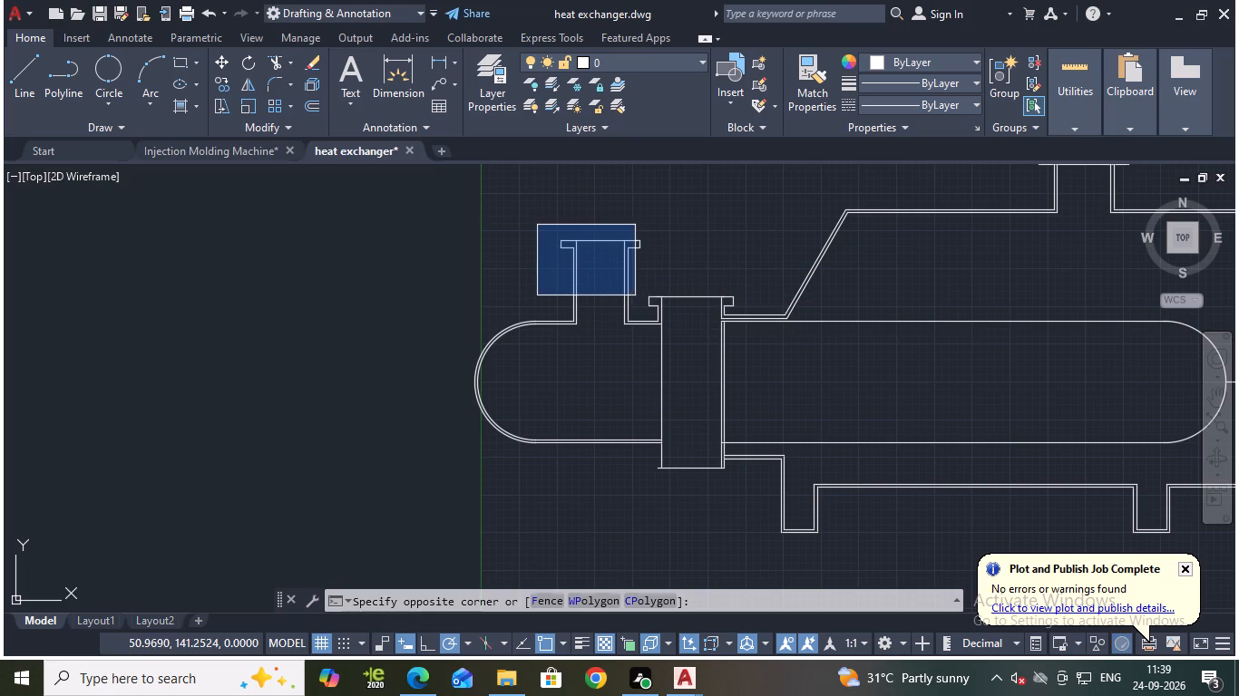
left_click(631, 295)
left_click(623, 295)
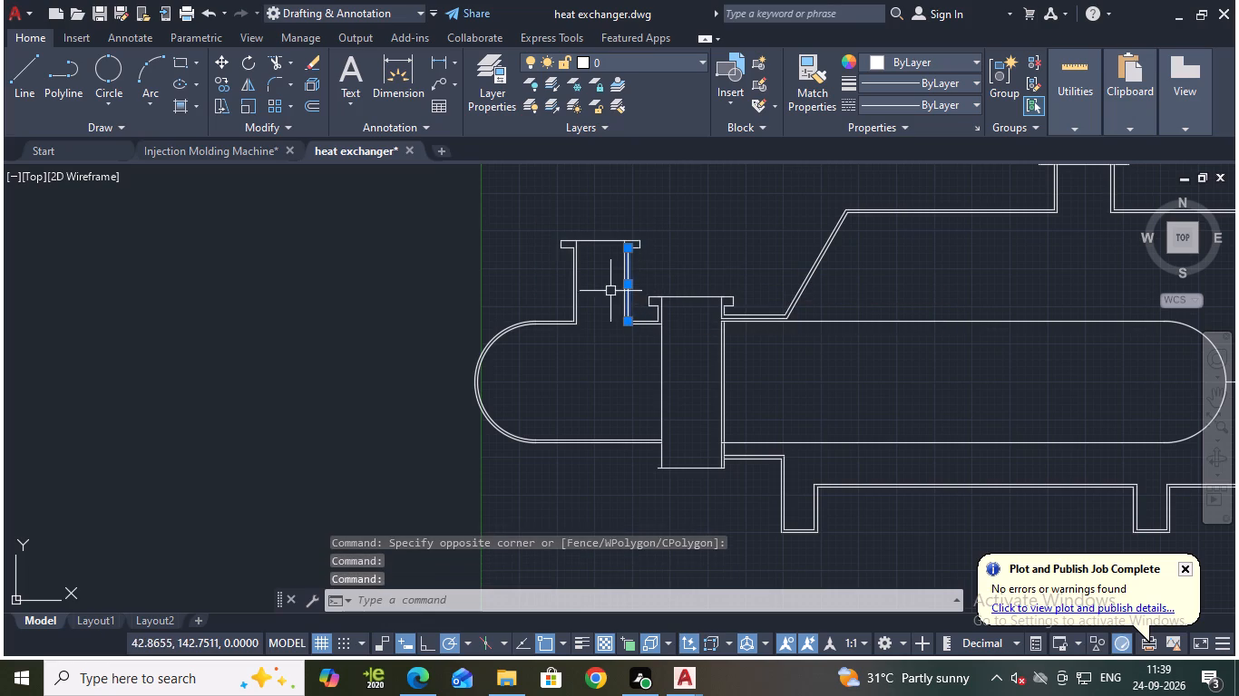
scroll(597, 291, "up", 2)
left_click(528, 305)
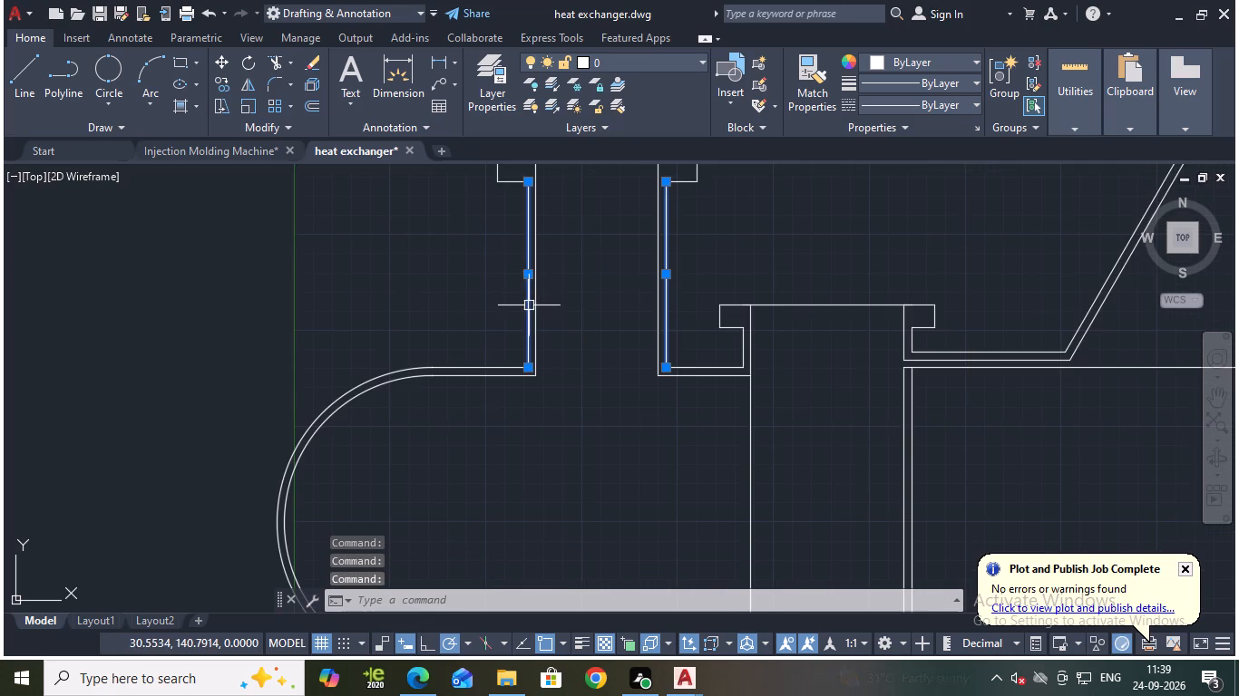
left_click(535, 307)
middle_click_drag(609, 307, 598, 396)
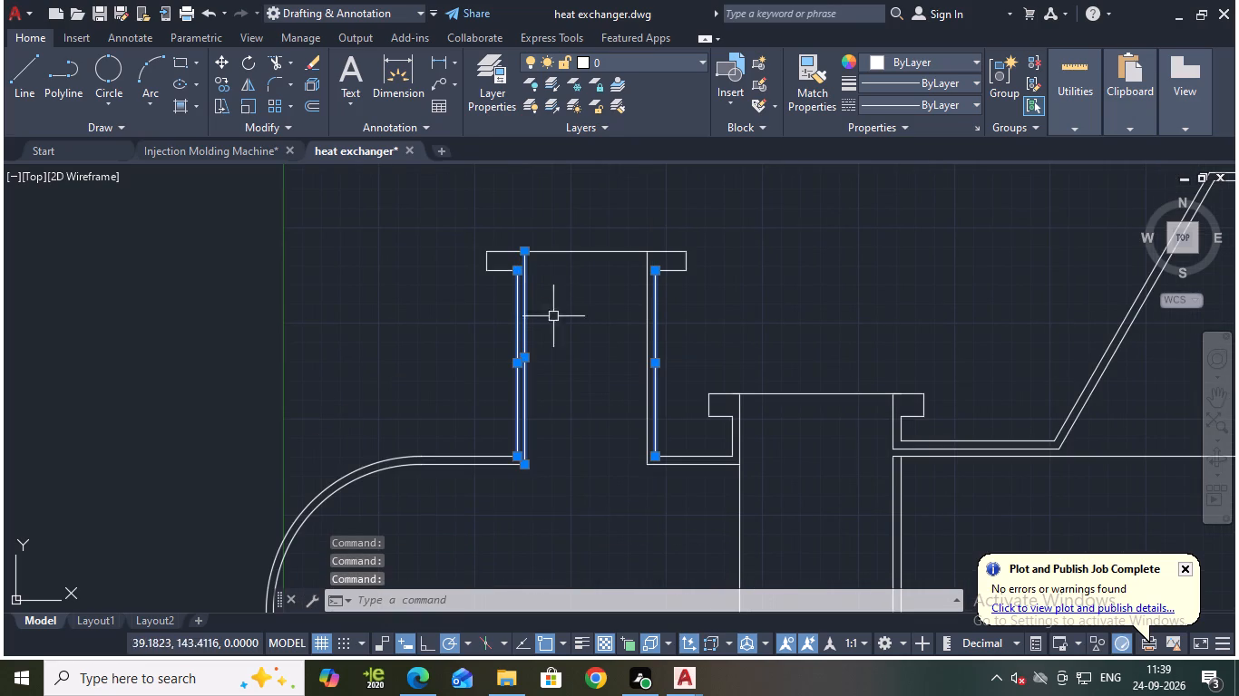
left_click(488, 264)
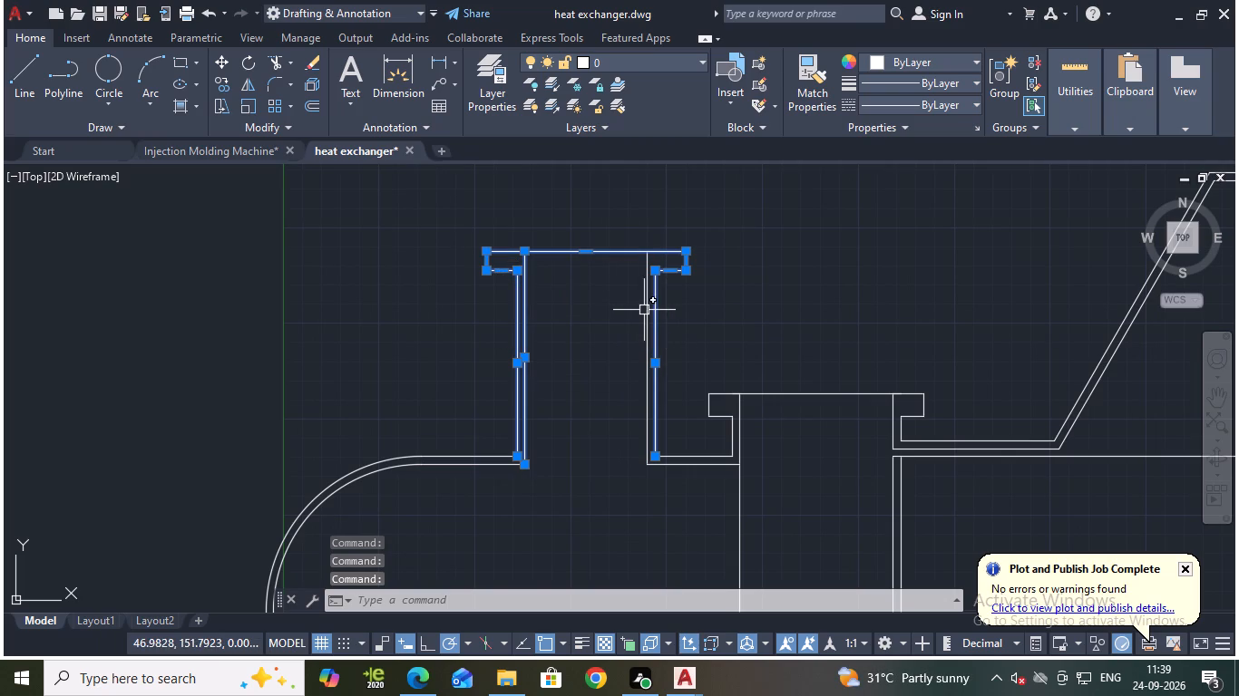
left_click(646, 311)
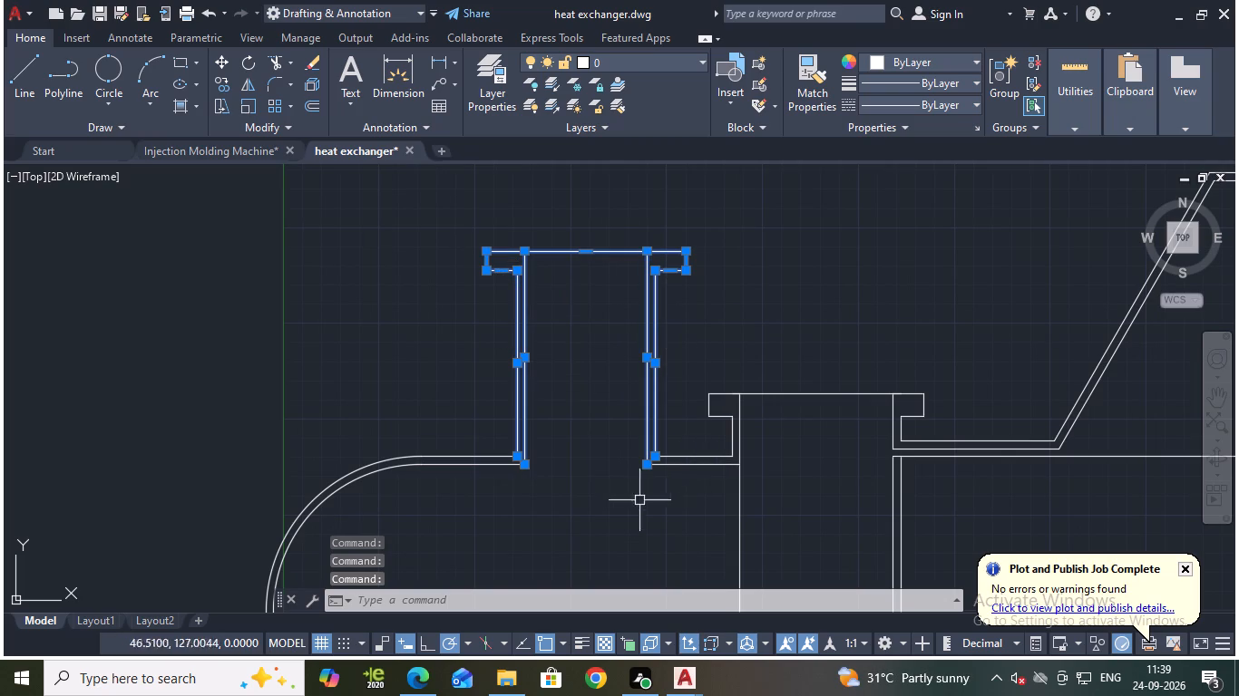
scroll(634, 506, "down", 2)
middle_click_drag(634, 506, 619, 409)
key("m")
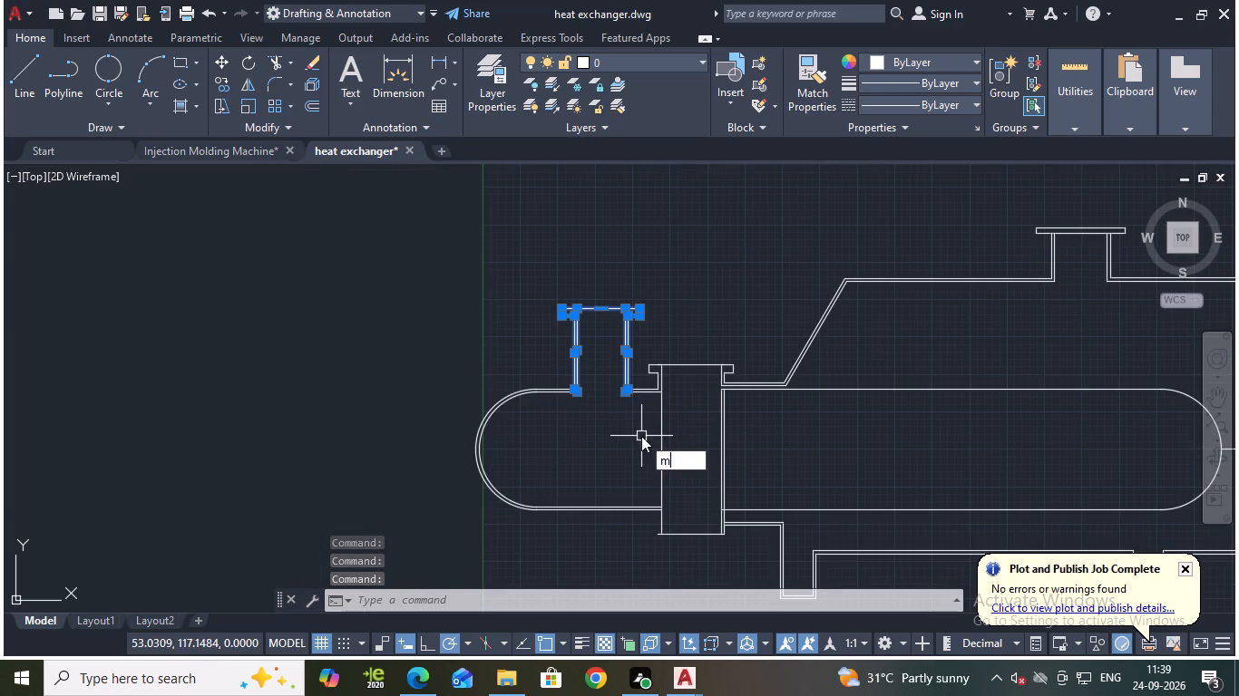
key("i")
key("Return")
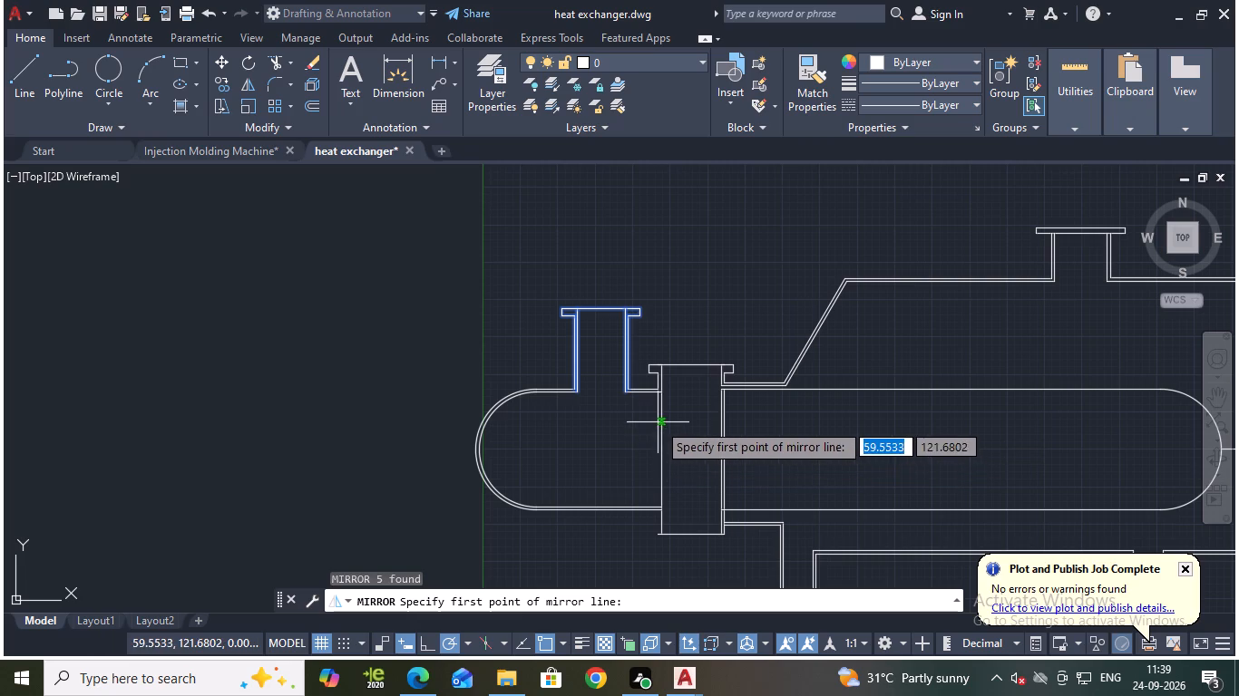
left_click(538, 449)
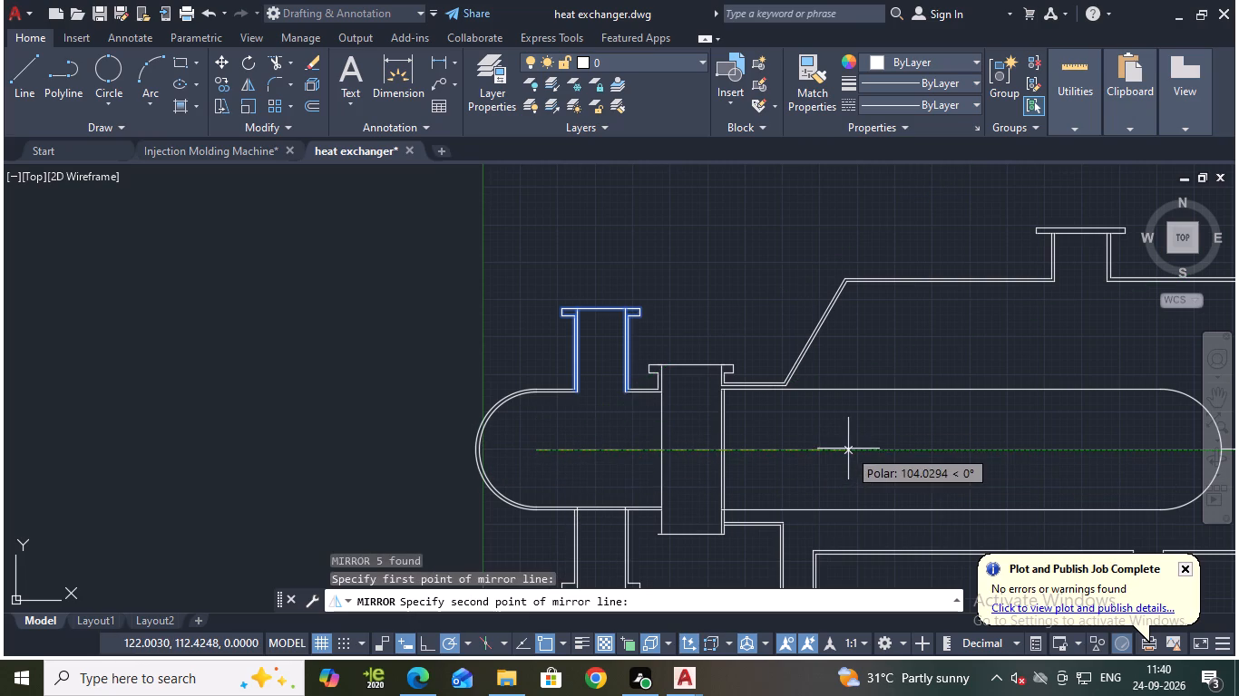
left_click(848, 448)
left_click_drag(881, 512, 848, 448)
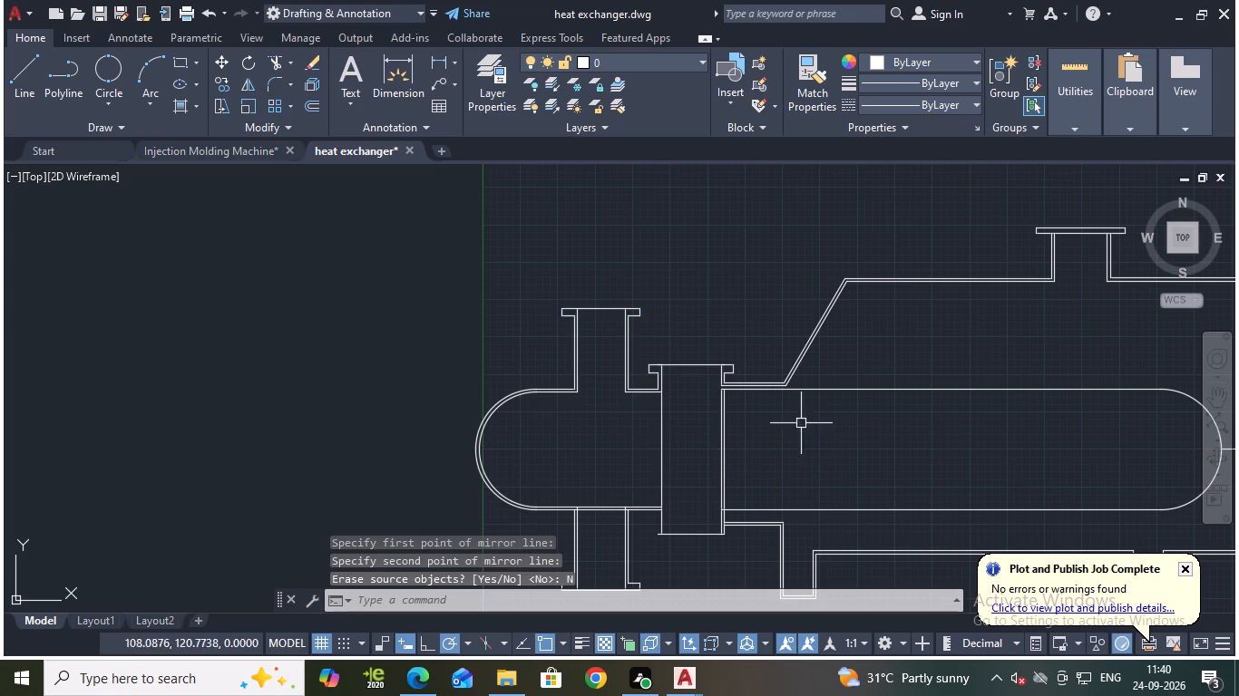
Trim the channel's lower double wall across the mirrored nozzle's opening, including the leftover wall segments at both nozzle junctions.
middle_click_drag(648, 430, 666, 290)
scroll(619, 350, "up", 1)
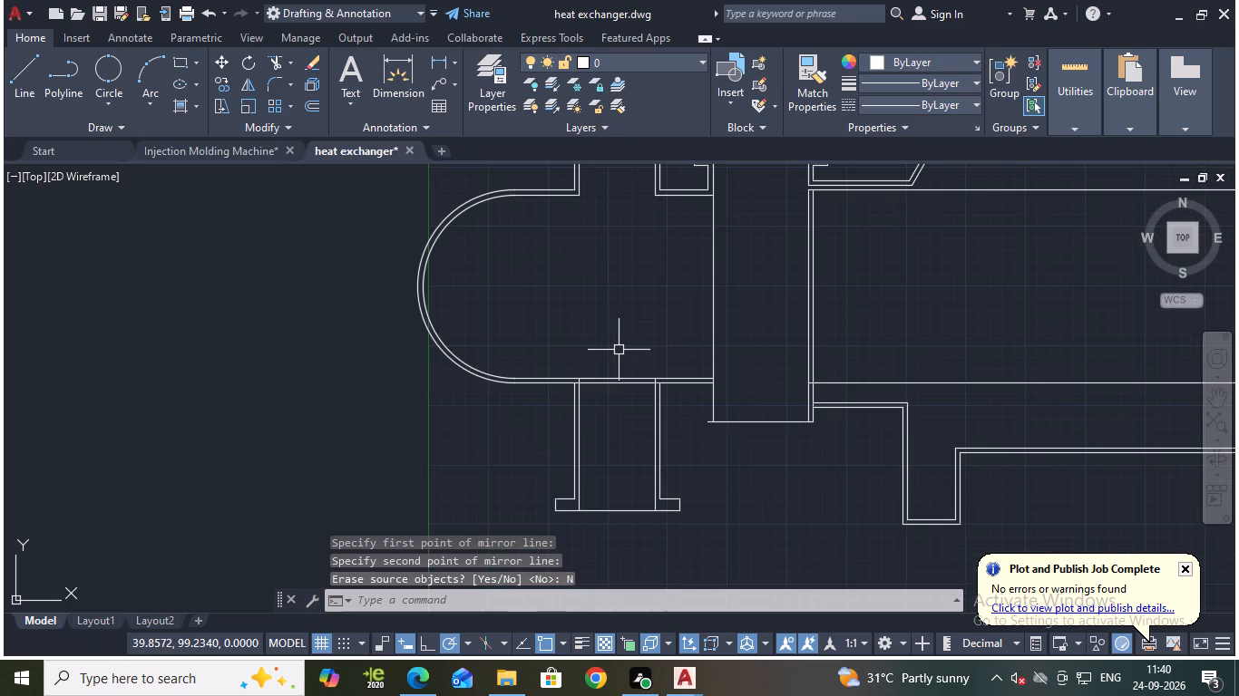
scroll(619, 350, "up", 1)
type("tr")
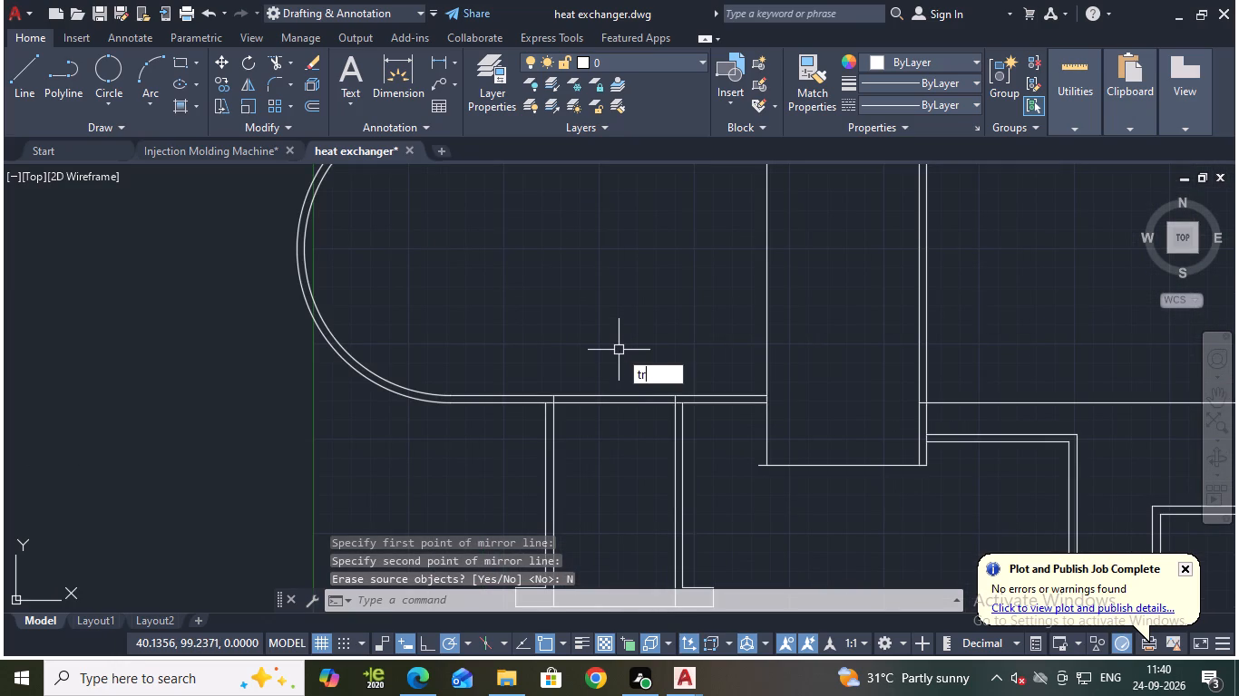
key("Return")
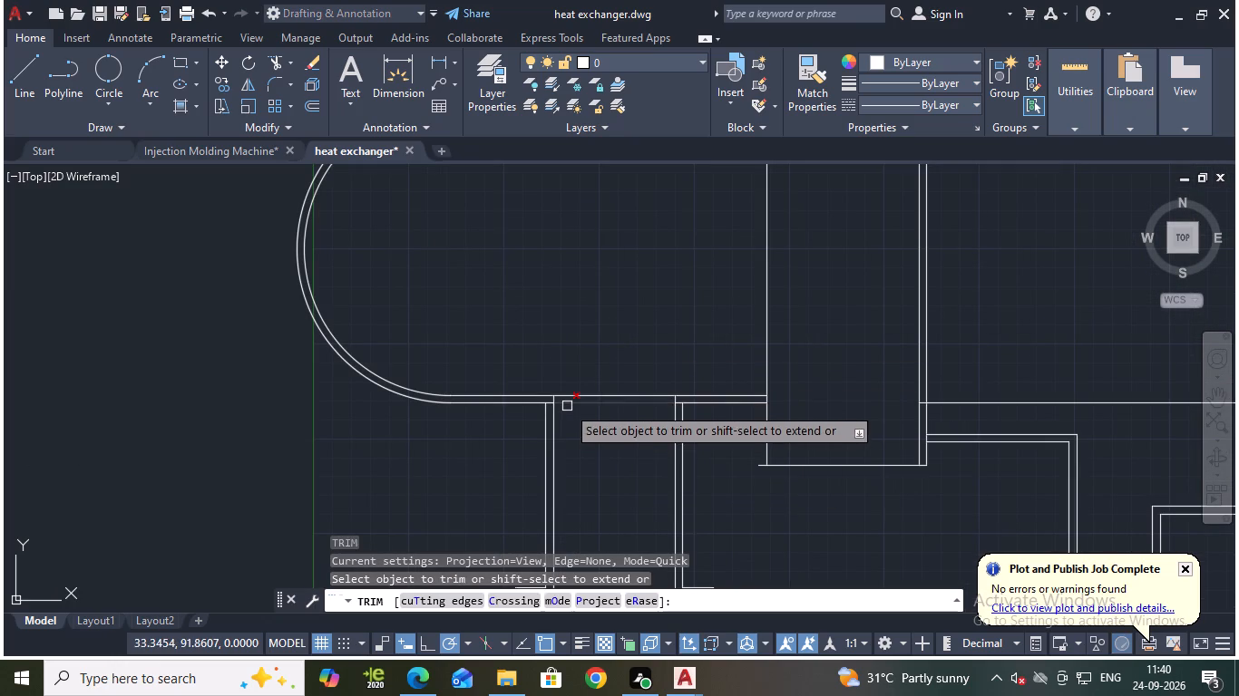
left_click(567, 406)
left_click_drag(597, 429, 590, 353)
scroll(543, 402, "up", 3)
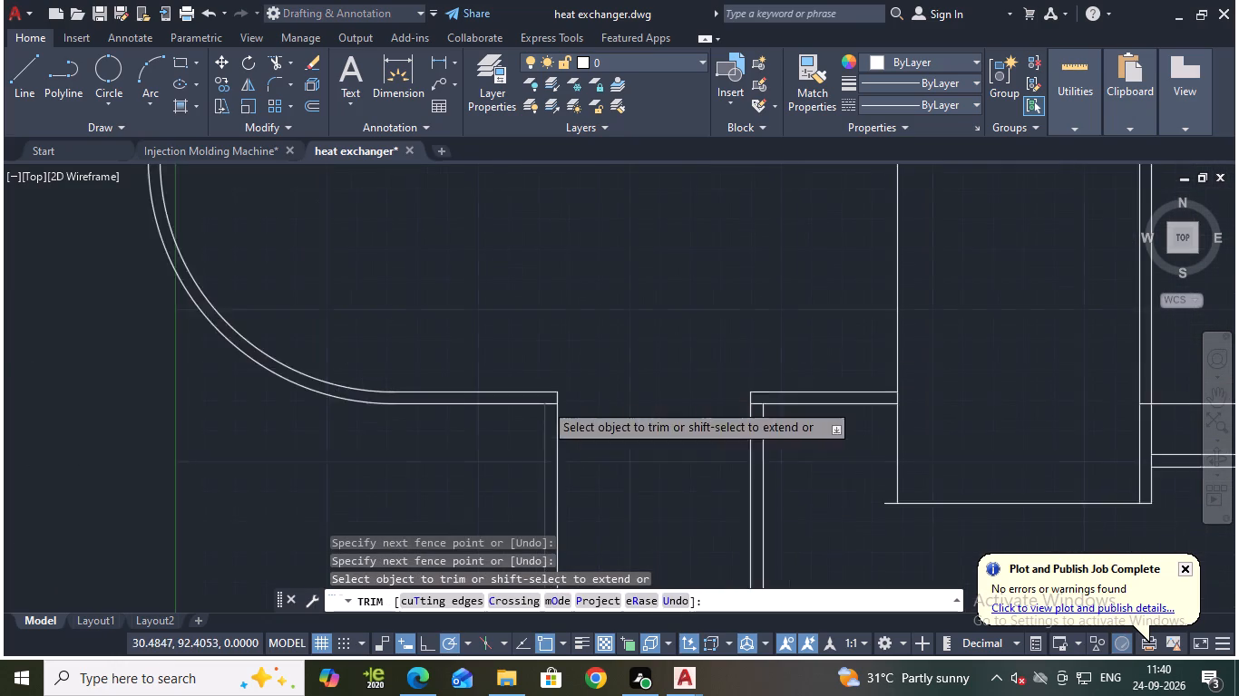
left_click(552, 413)
scroll(669, 430, "down", 3)
middle_click_drag(695, 432, 646, 417)
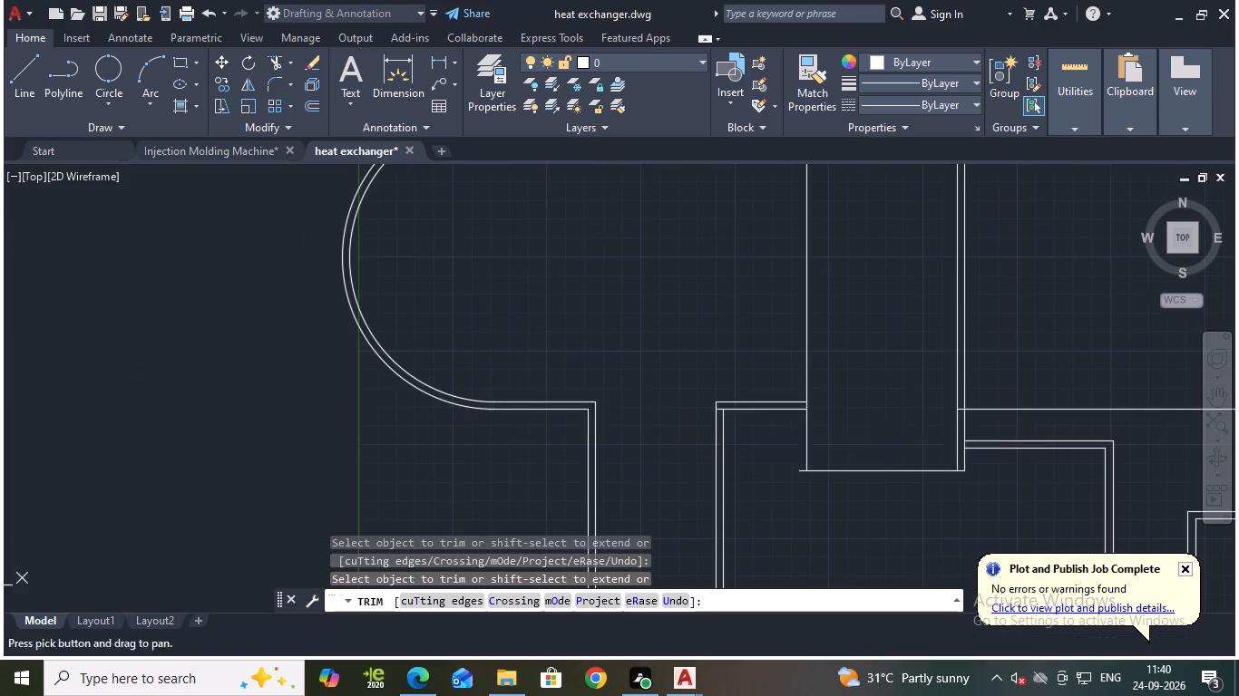
scroll(756, 420, "up", 2)
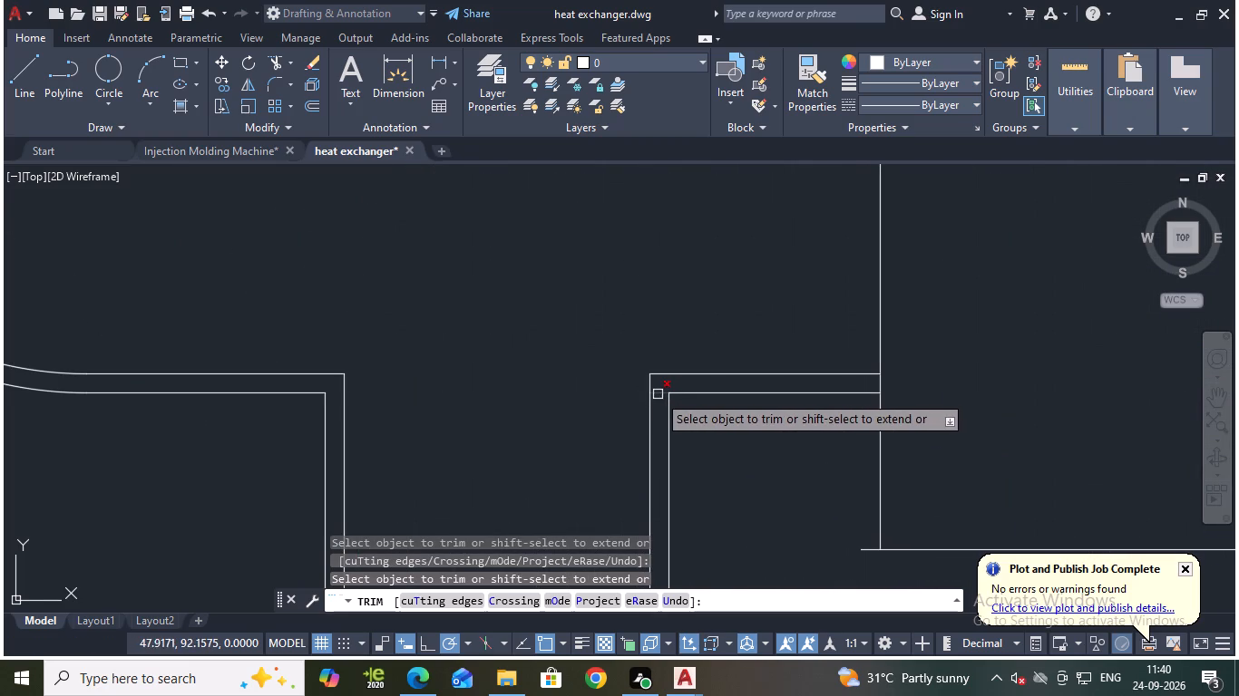
left_click(657, 394)
scroll(710, 425, "down", 3)
middle_click_drag(722, 513, 704, 490)
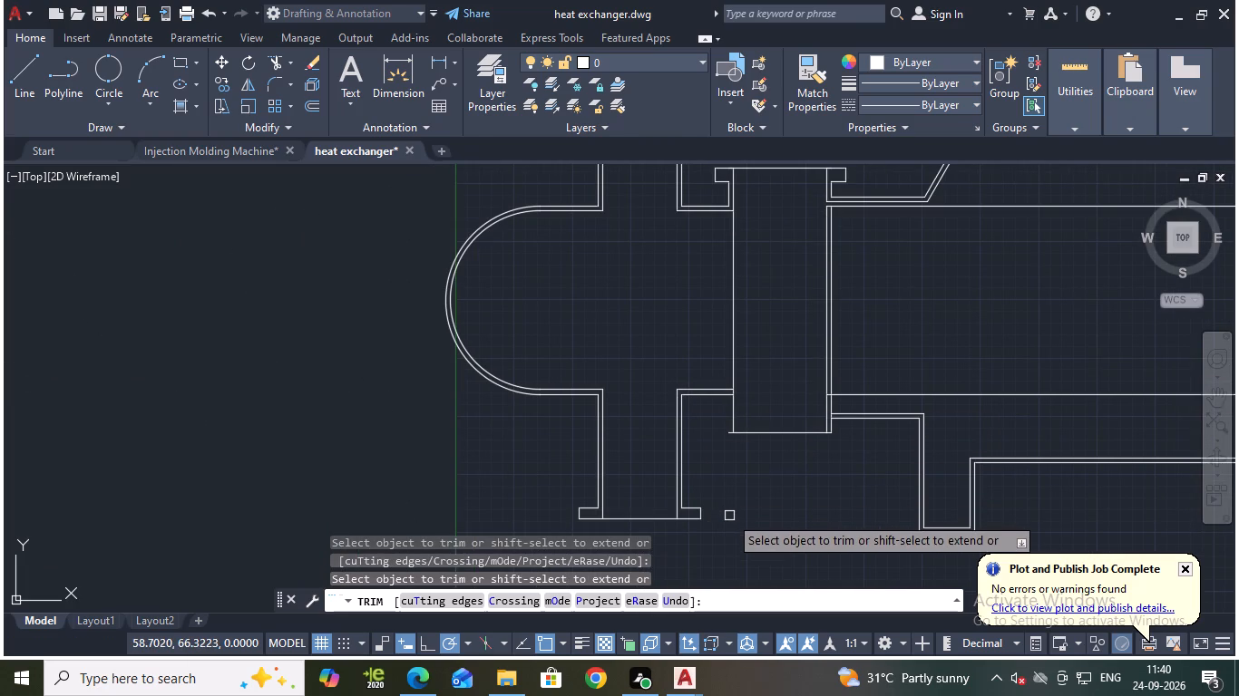
Save the drawing.
key("Escape")
key("ctrl+s")
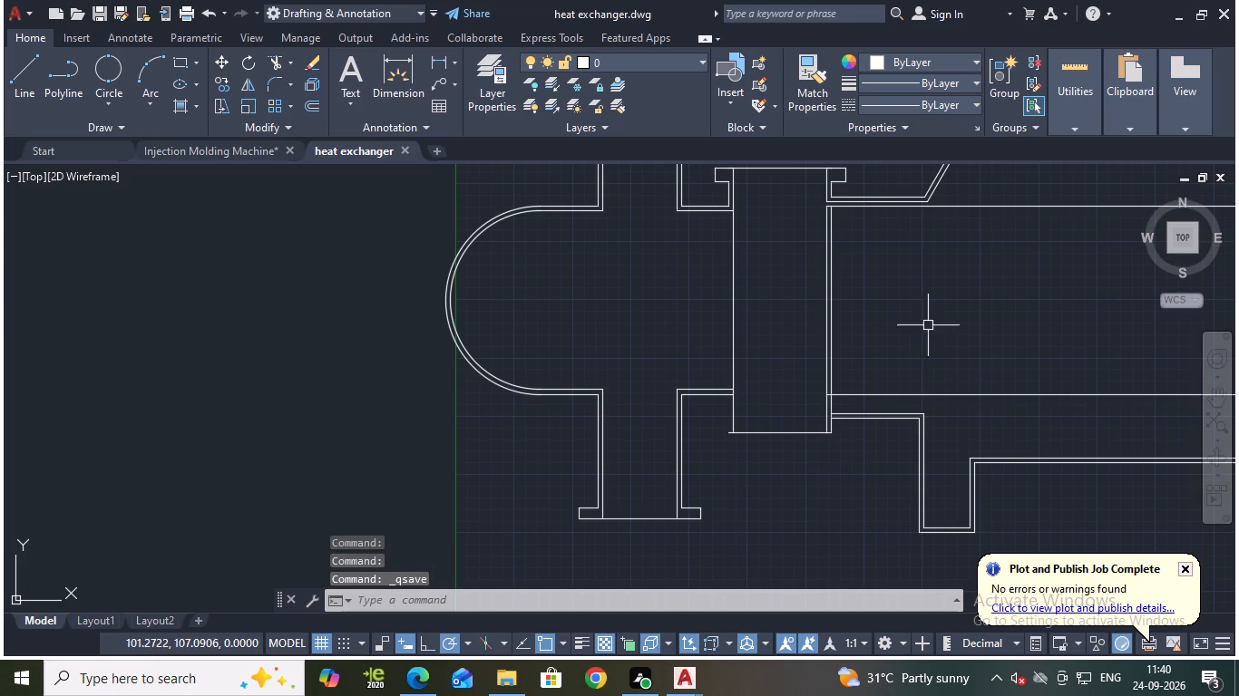
Draw a horizontal line about 81 units long from the midpoint of the flange's channel-side wall into the tube bundle.
scroll(929, 296, "down", 1)
middle_click_drag(998, 332, 785, 382)
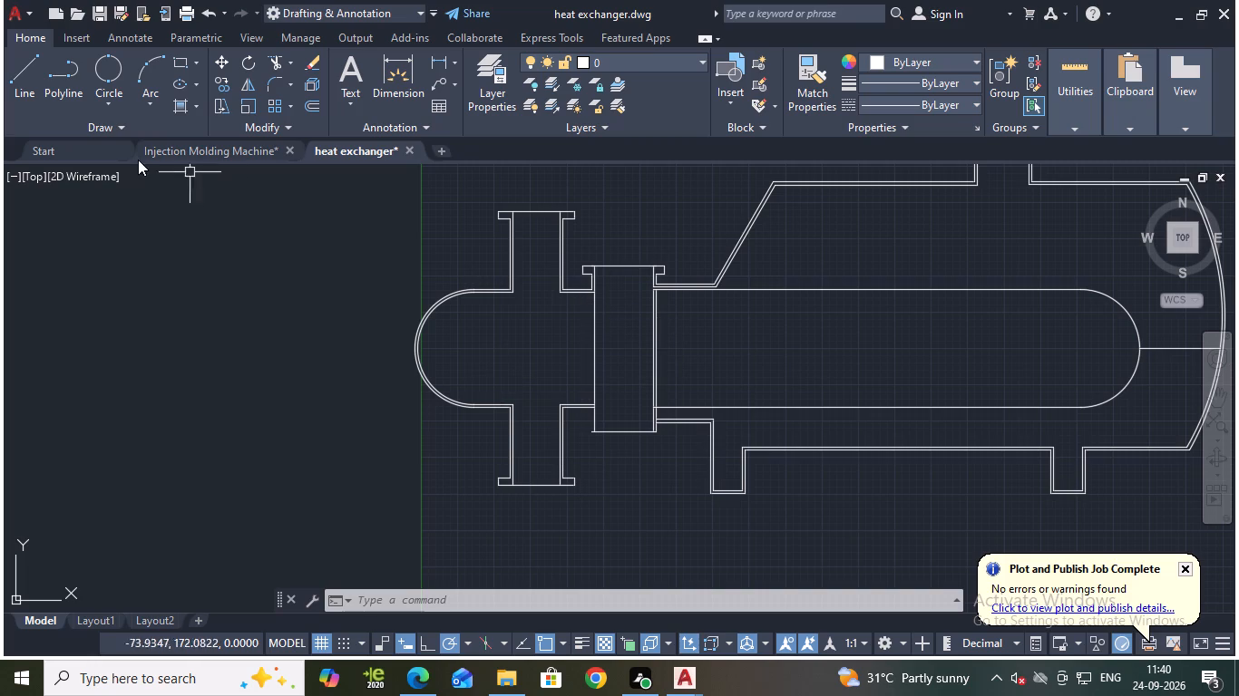
left_click(22, 72)
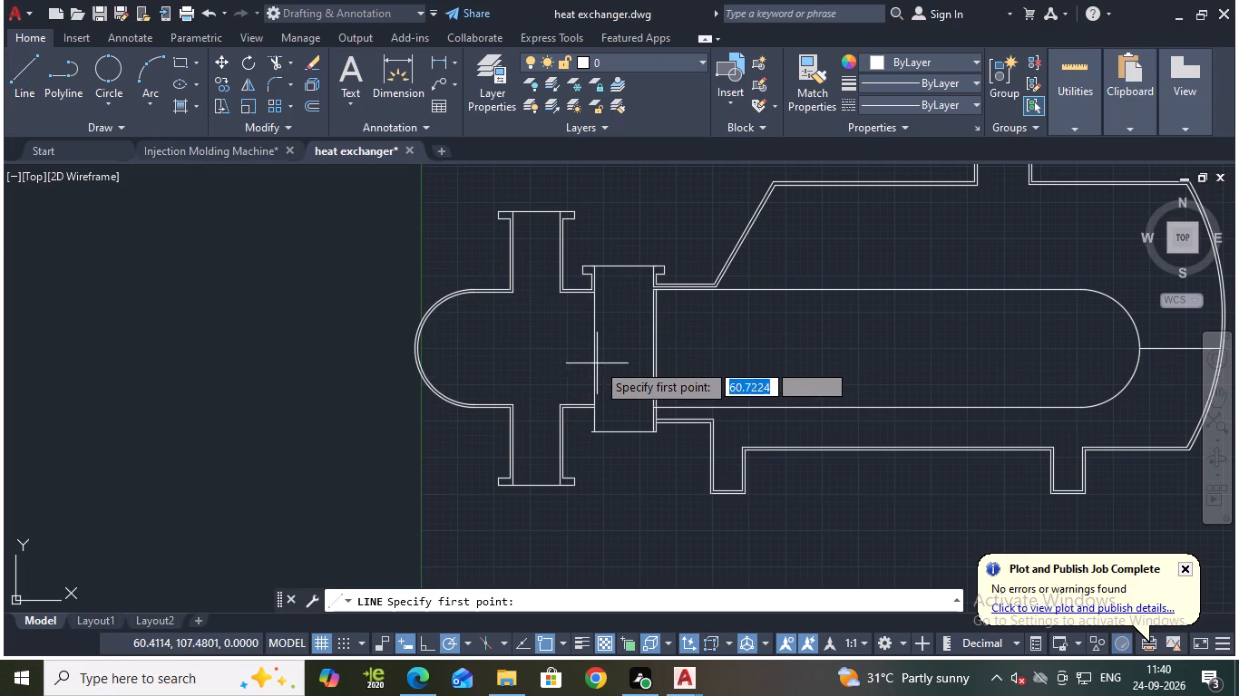
left_click(593, 352)
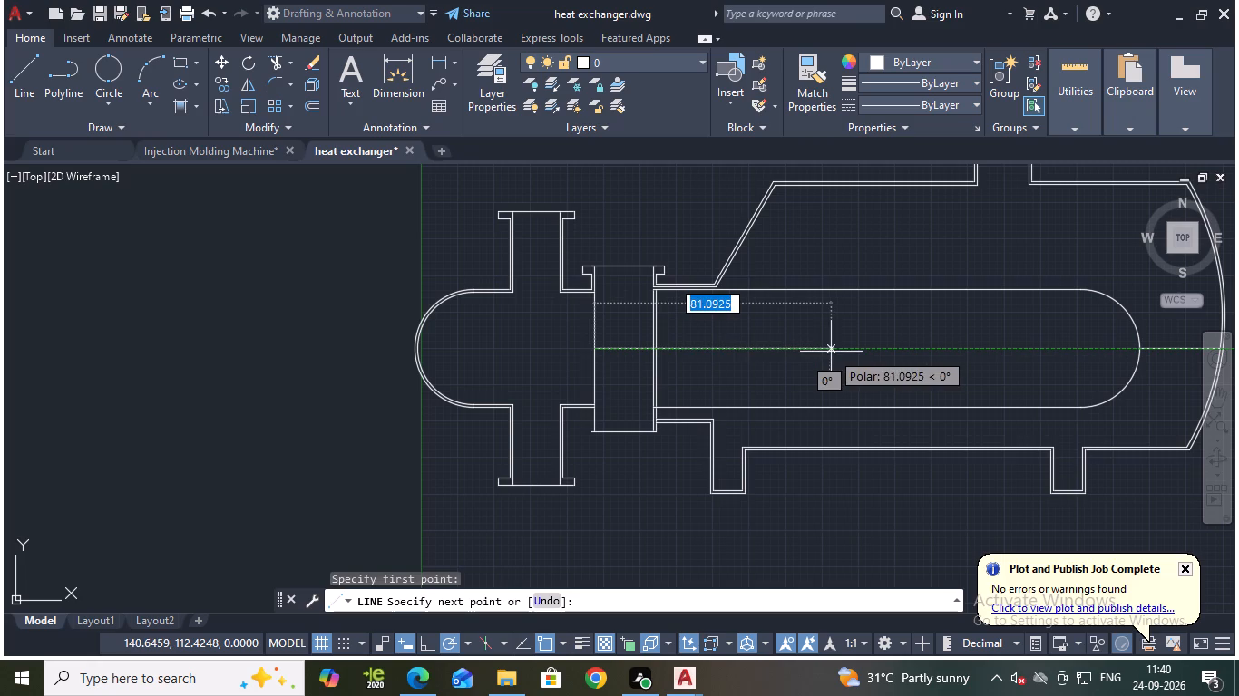
left_click(831, 352)
key("Escape")
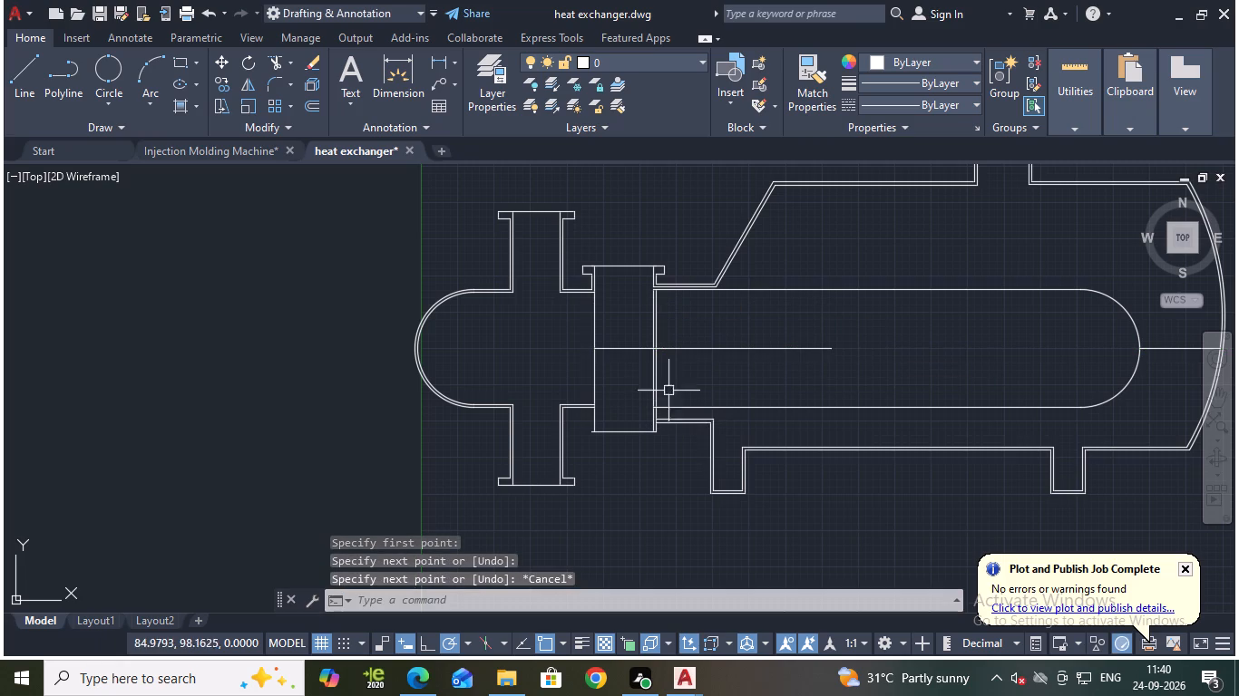
Trim the flange's walls below the new horizontal line, including its bottom edge and the leftover channel-side wall segment.
type("tr")
key("Return")
left_click_drag(706, 384, 636, 382)
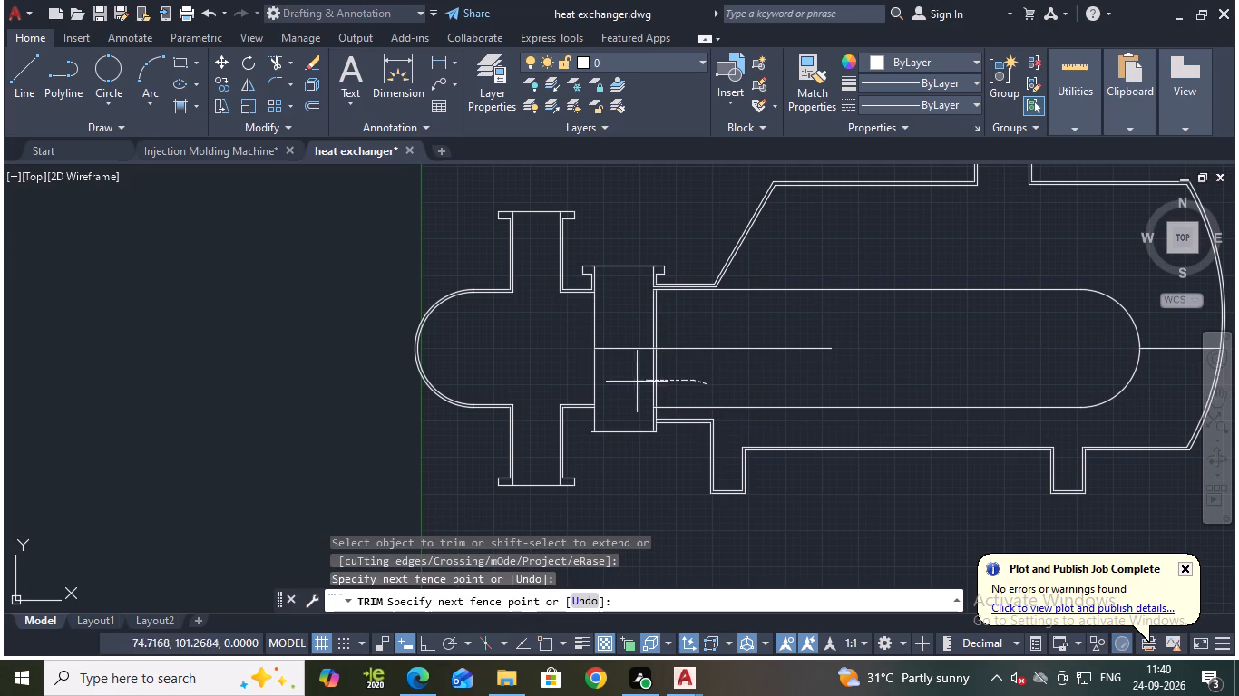
left_click_drag(636, 382, 555, 373)
left_click(619, 429)
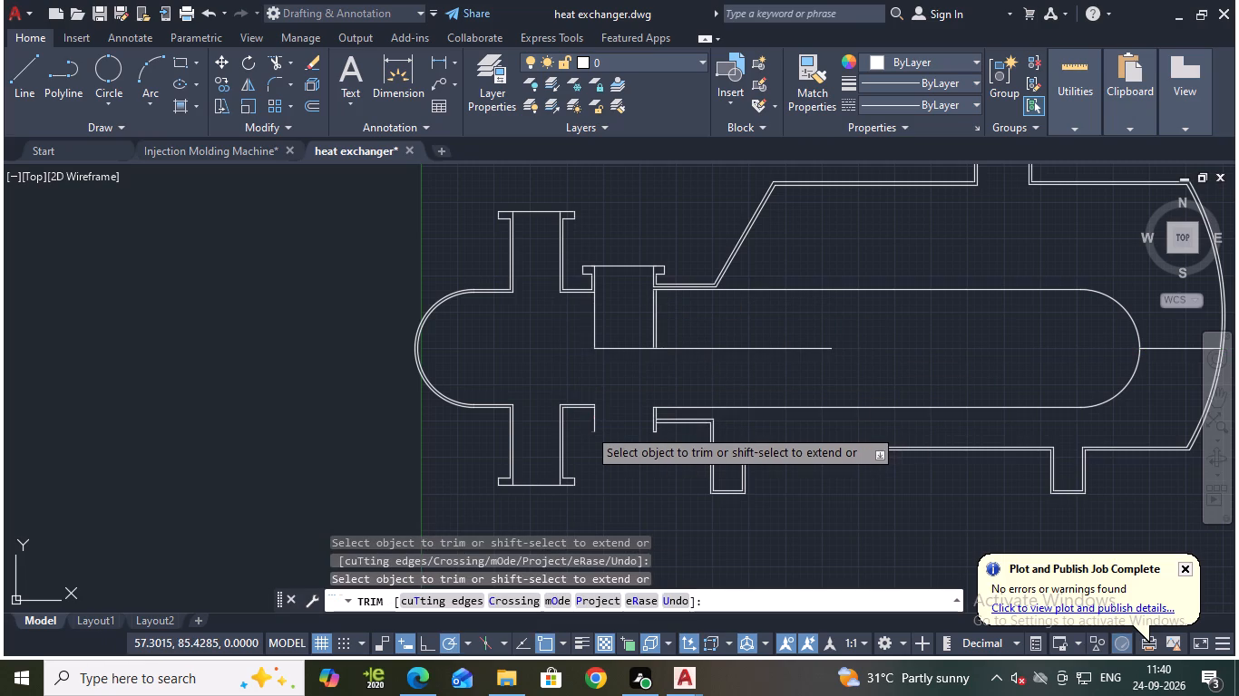
left_click(588, 428)
left_click(592, 420)
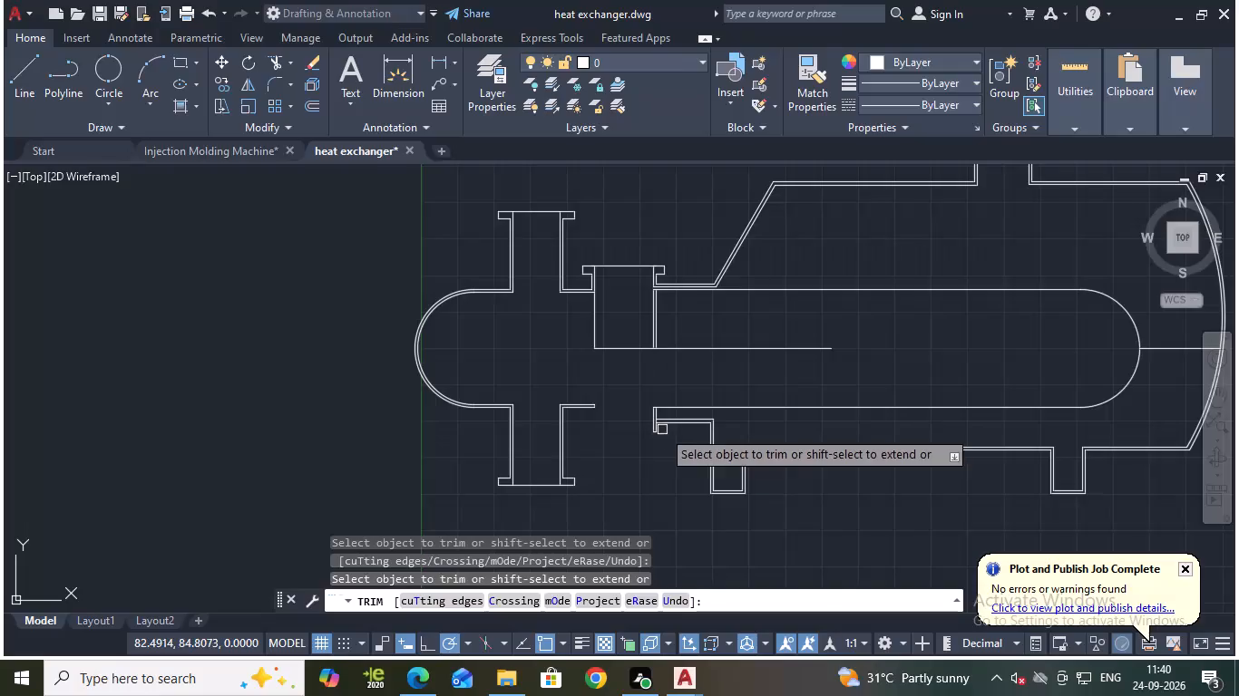
Trim away the leftover shell-side double-wall segments of the flange below the tube bundle's lower line.
scroll(656, 441, "up", 1)
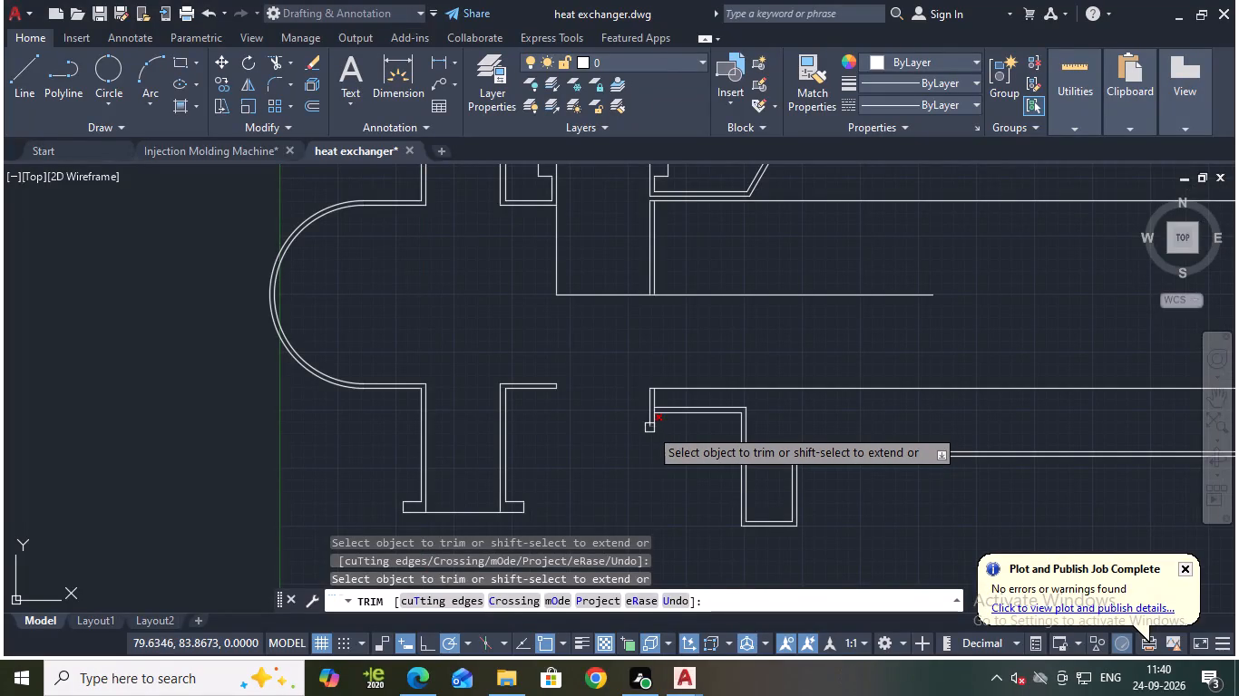
left_click(650, 427)
left_click(659, 423)
left_click_drag(653, 422, 643, 422)
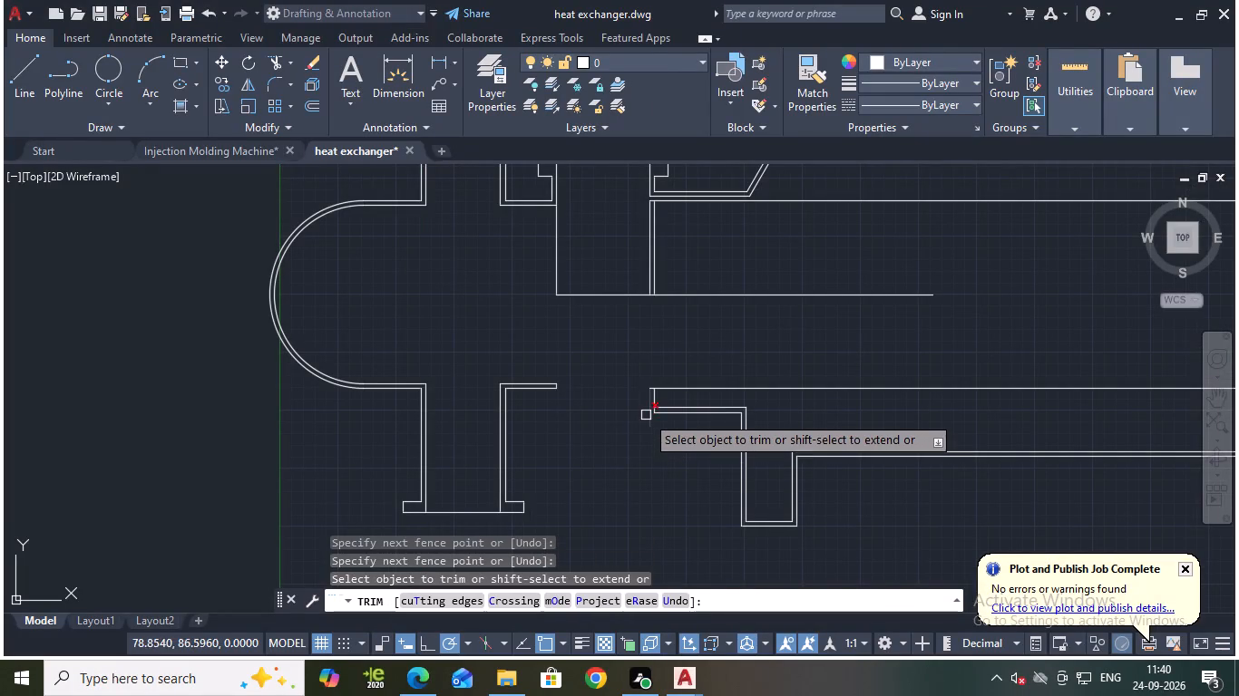
left_click(651, 400)
left_click(650, 399)
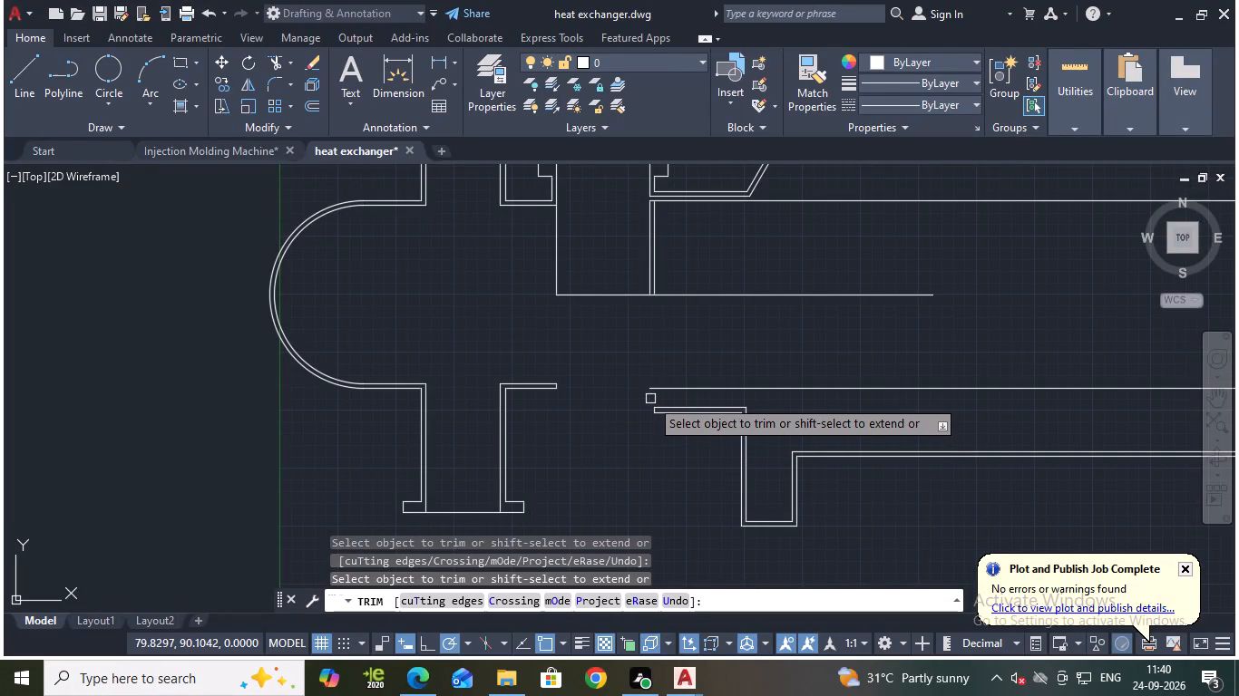
scroll(647, 430, "down", 1)
key("Escape")
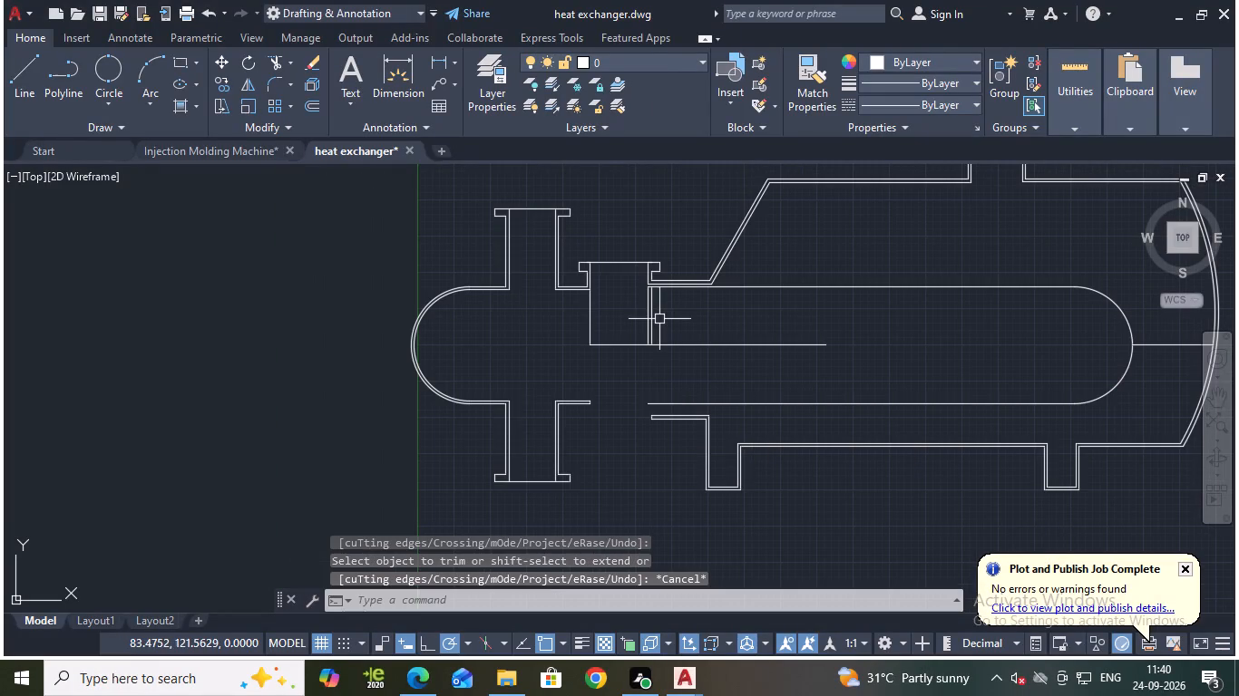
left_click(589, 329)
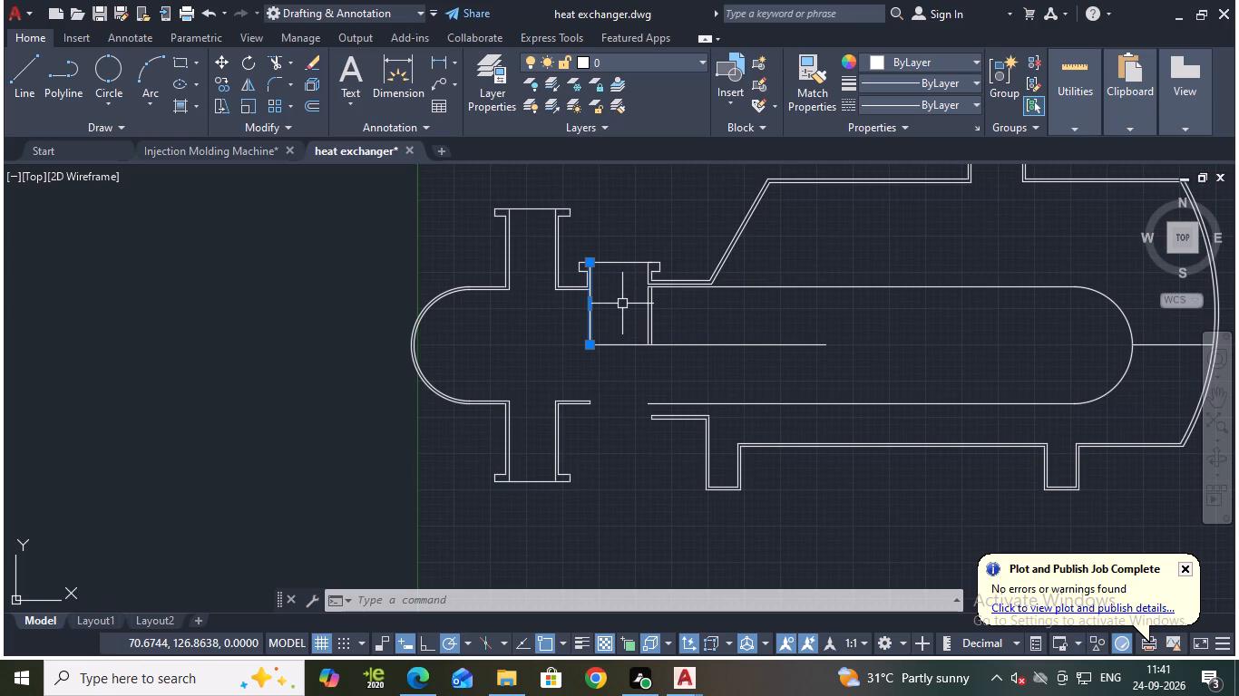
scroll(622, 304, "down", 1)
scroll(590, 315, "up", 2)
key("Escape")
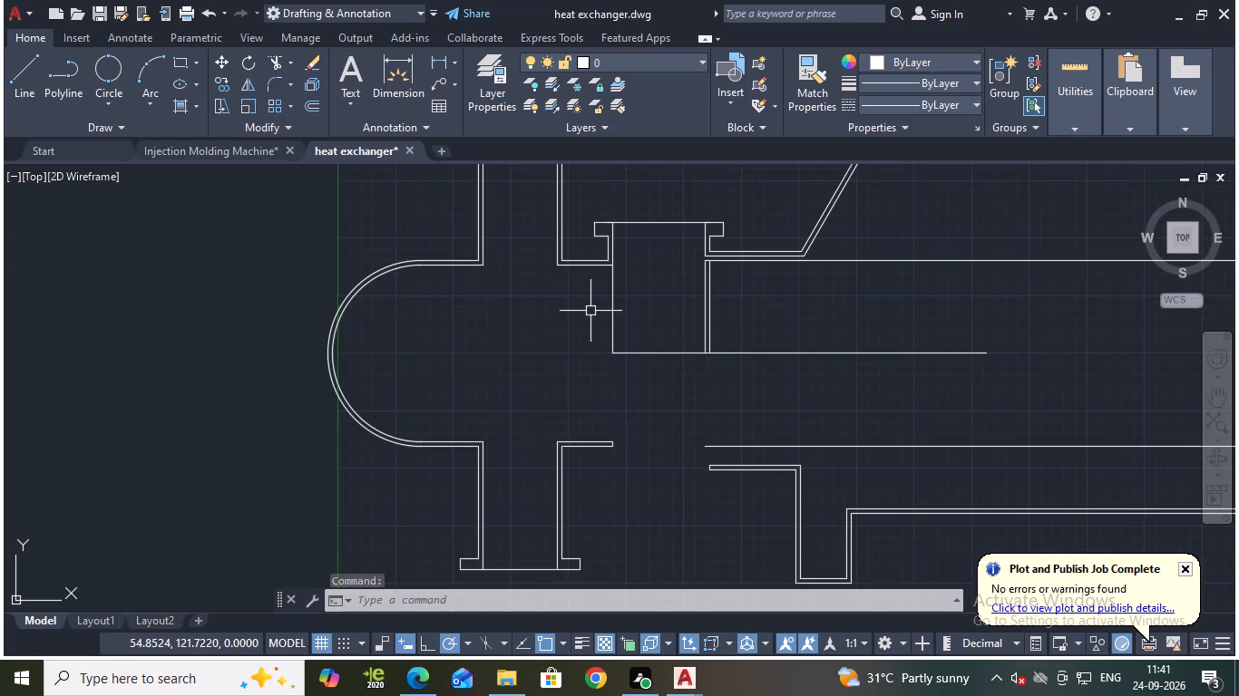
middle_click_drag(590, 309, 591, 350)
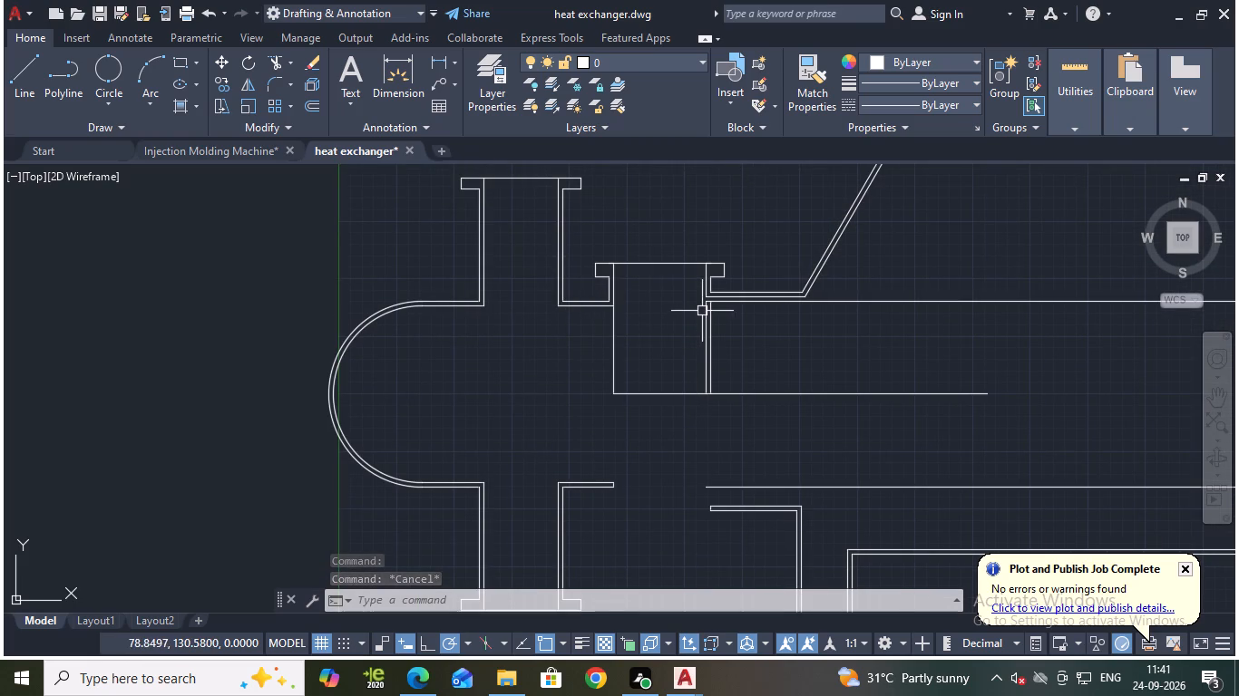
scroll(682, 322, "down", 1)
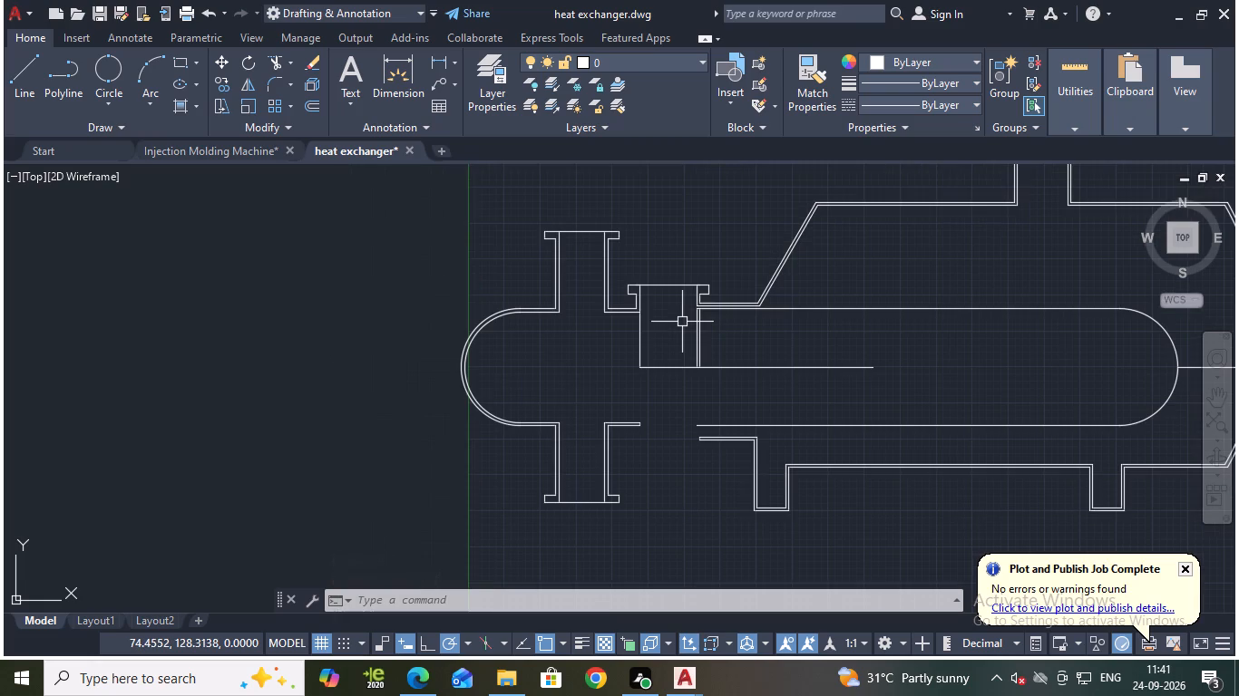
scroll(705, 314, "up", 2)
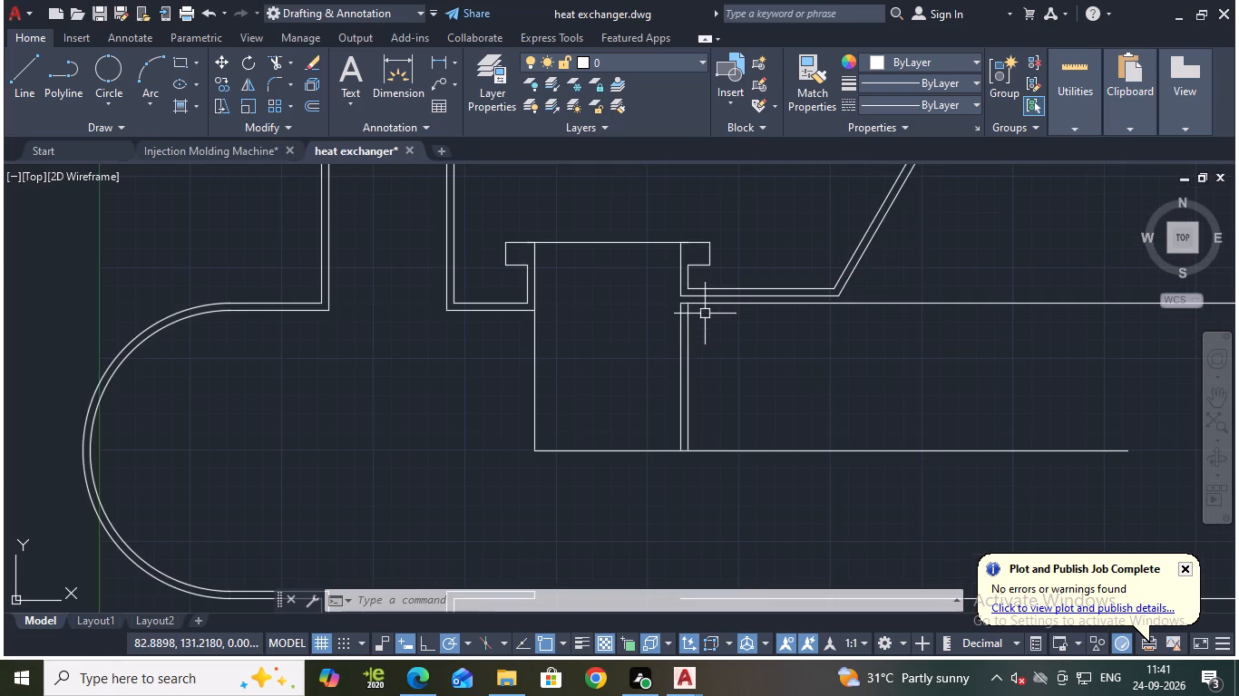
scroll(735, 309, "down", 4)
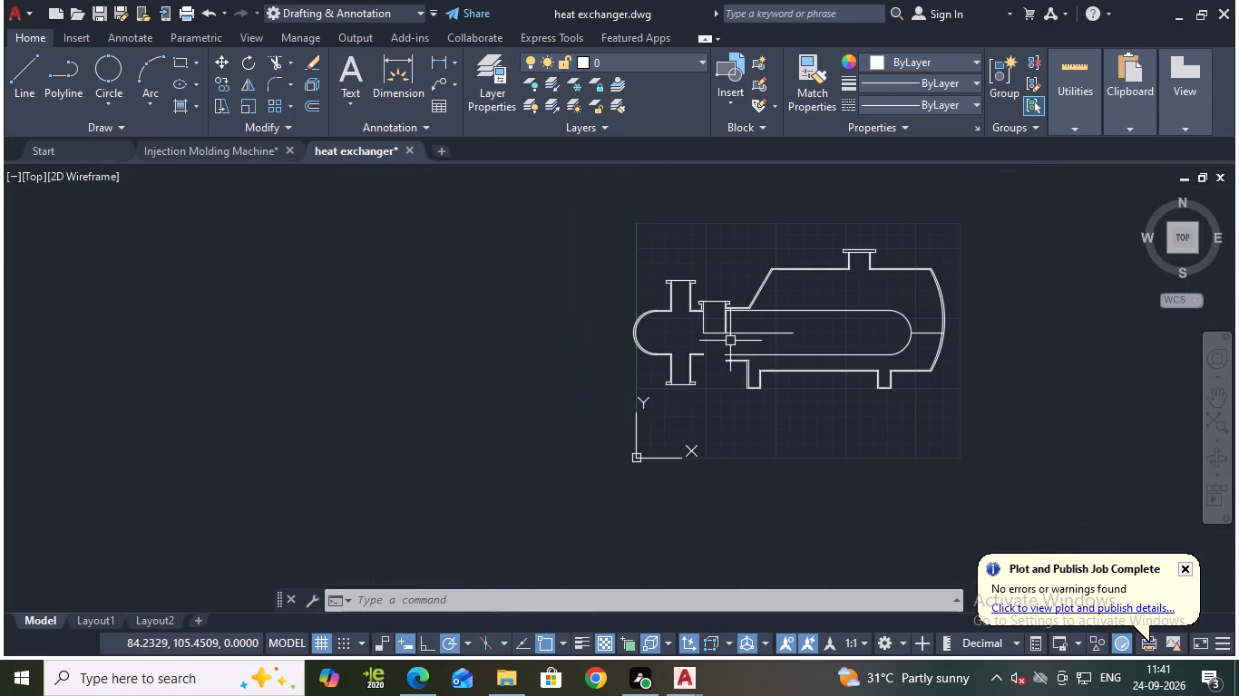
Erase the remaining upper half of the flange, including its lips and walls, between the channel and the shell.
scroll(729, 333, "up", 2)
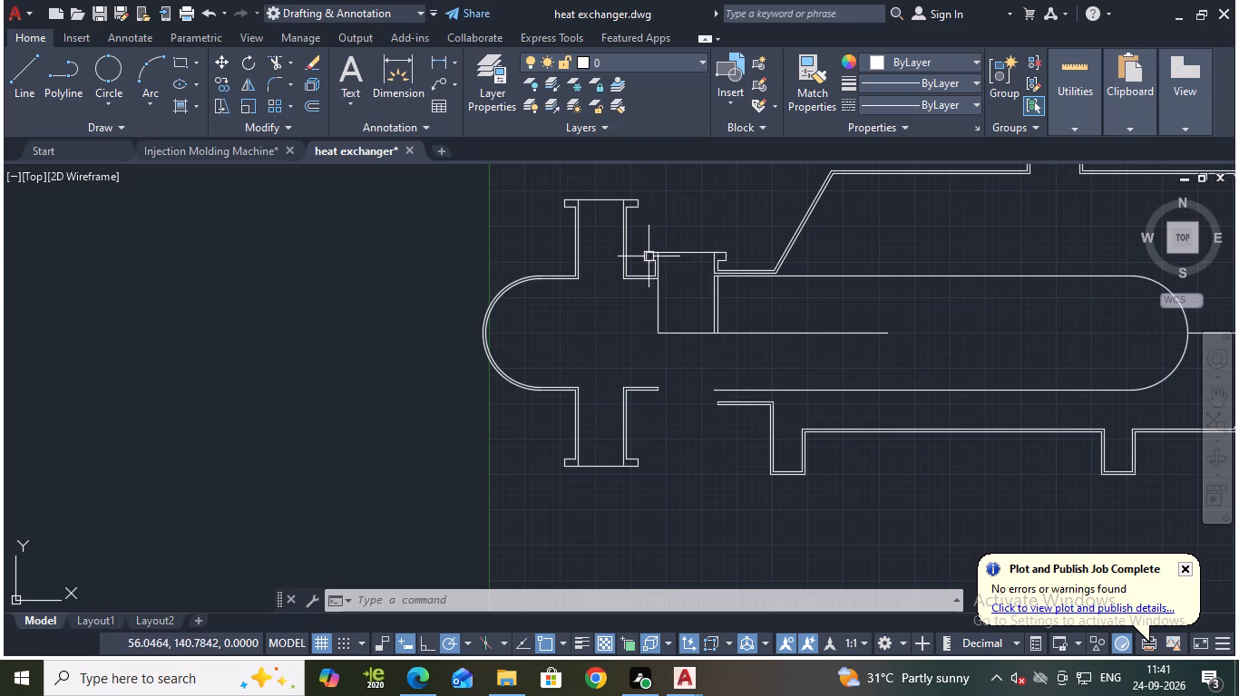
left_click_drag(638, 244, 657, 254)
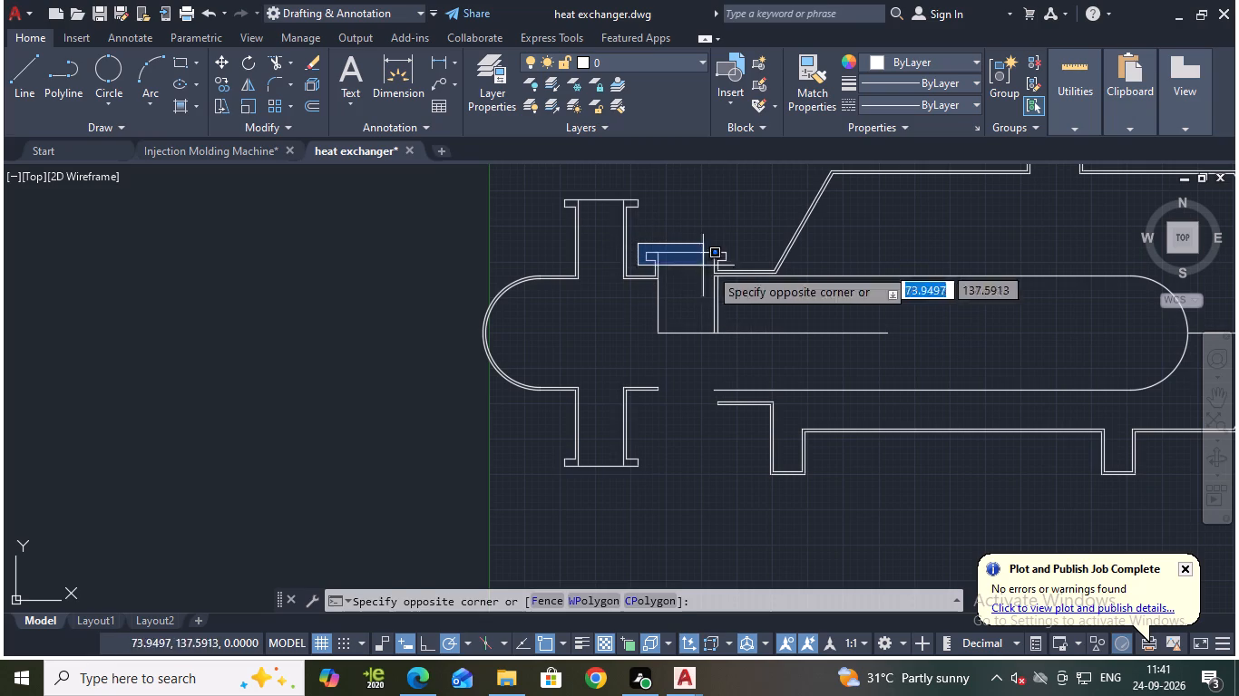
left_click(735, 356)
key("e")
key("Return")
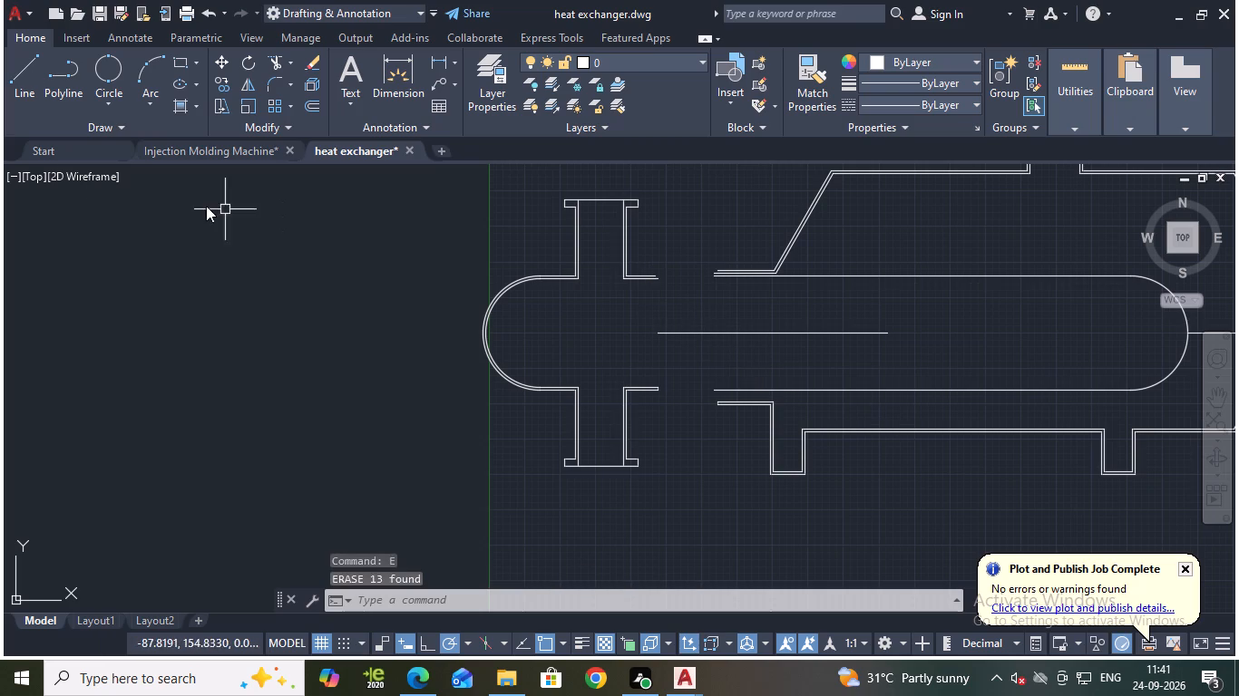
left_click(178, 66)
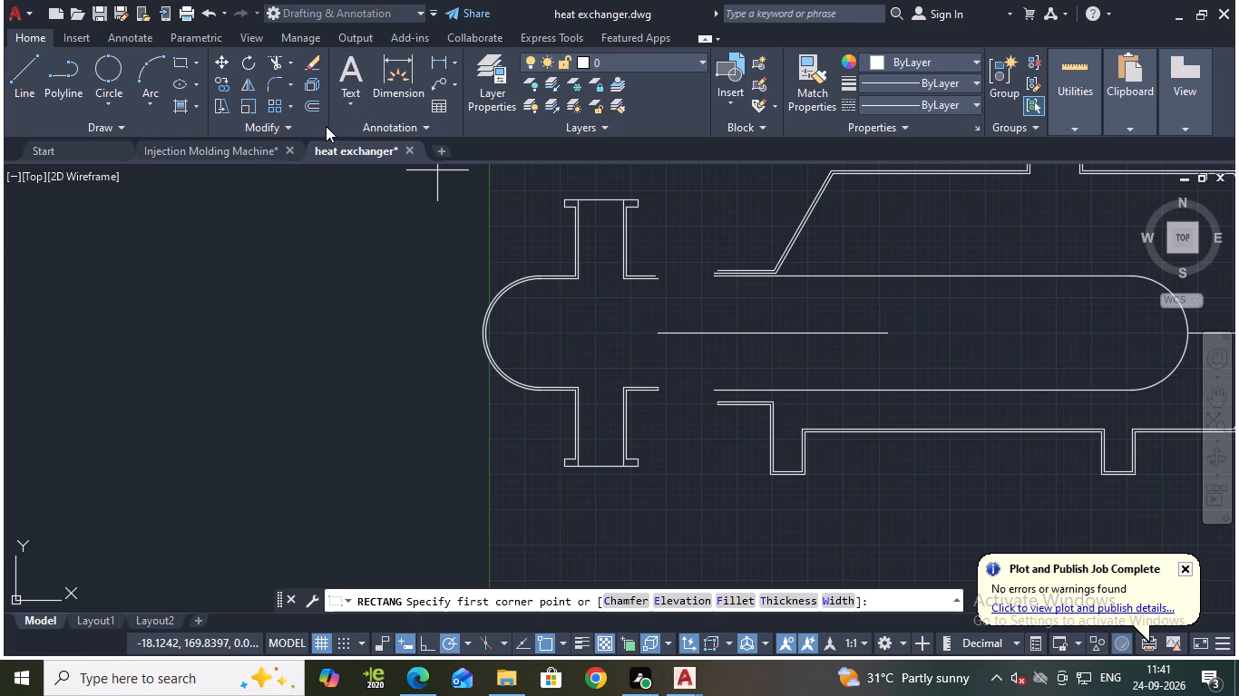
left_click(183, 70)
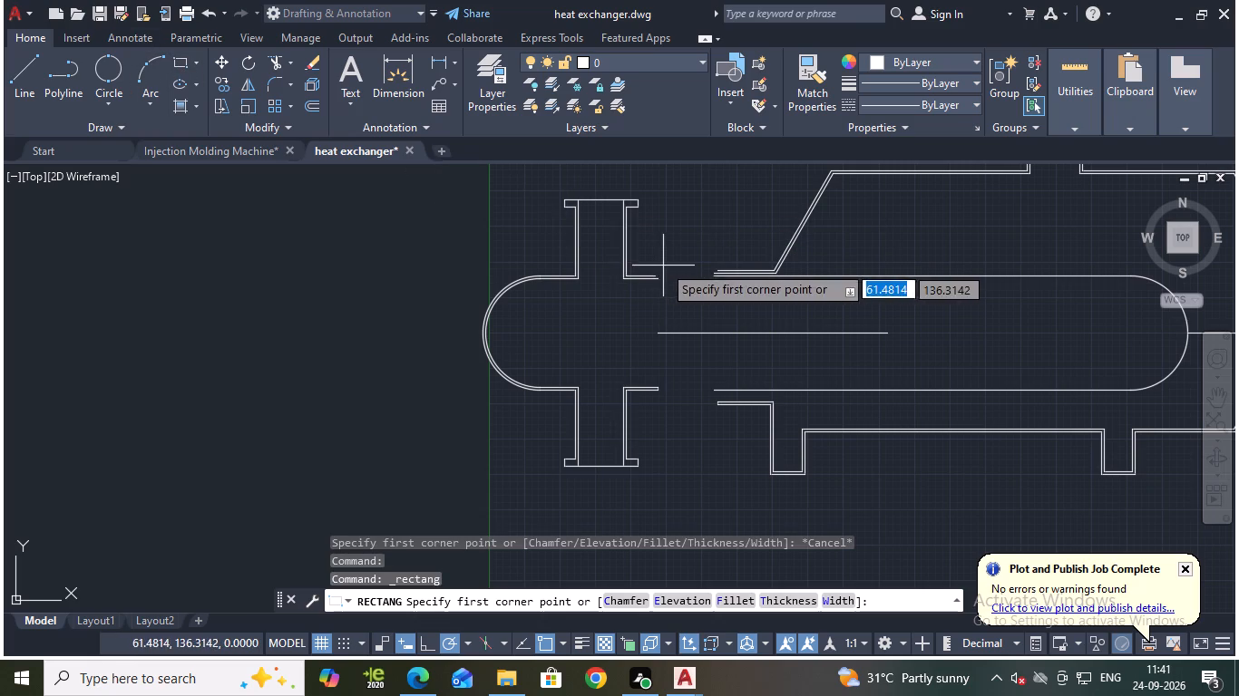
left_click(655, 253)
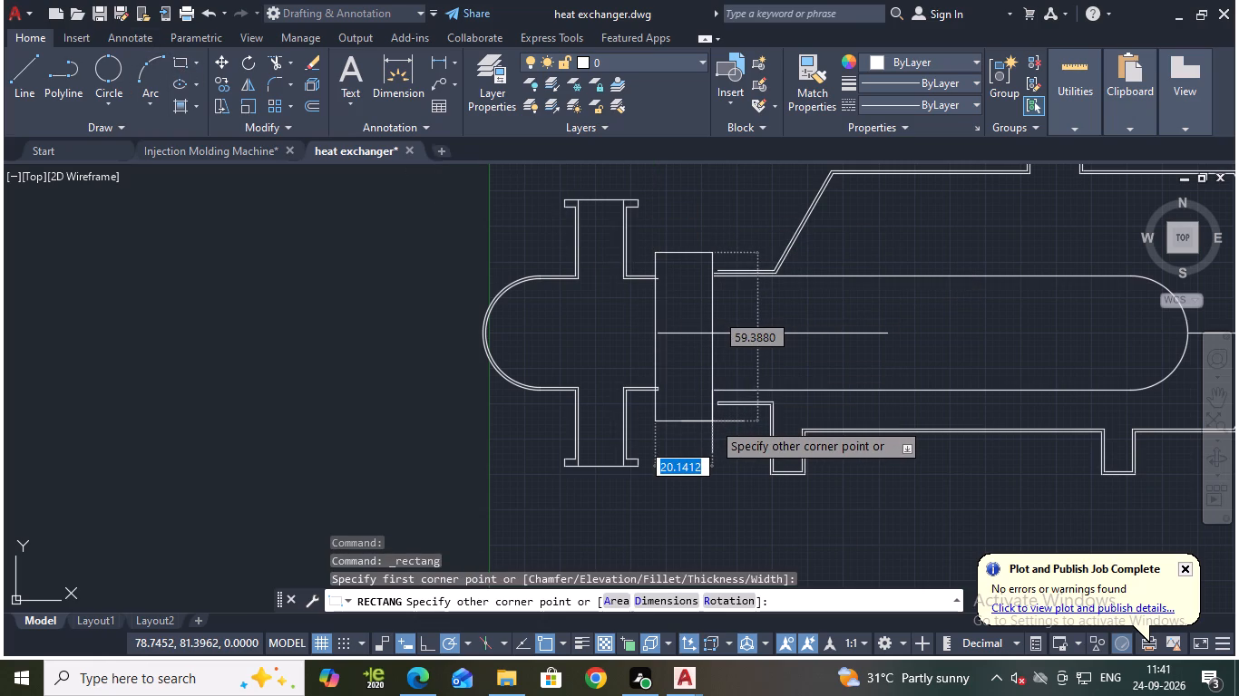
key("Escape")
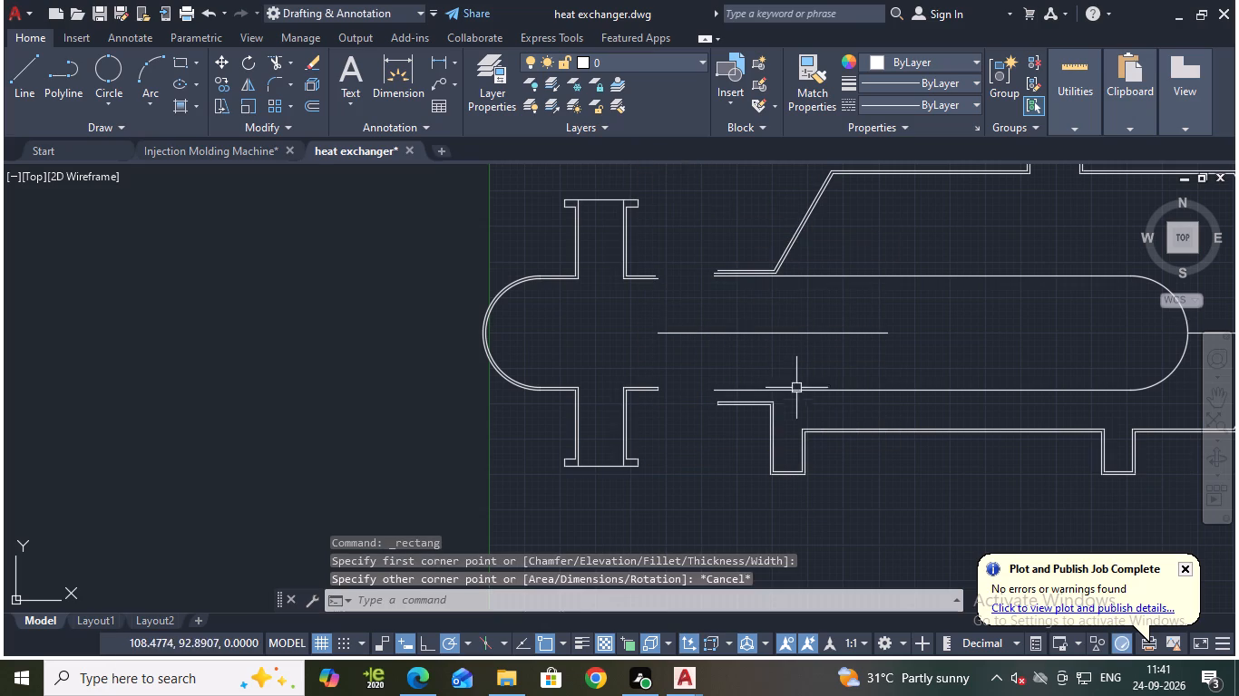
Save the drawing.
scroll(773, 382, "up", 1)
middle_click_drag(782, 366, 627, 464)
scroll(686, 439, "down", 1)
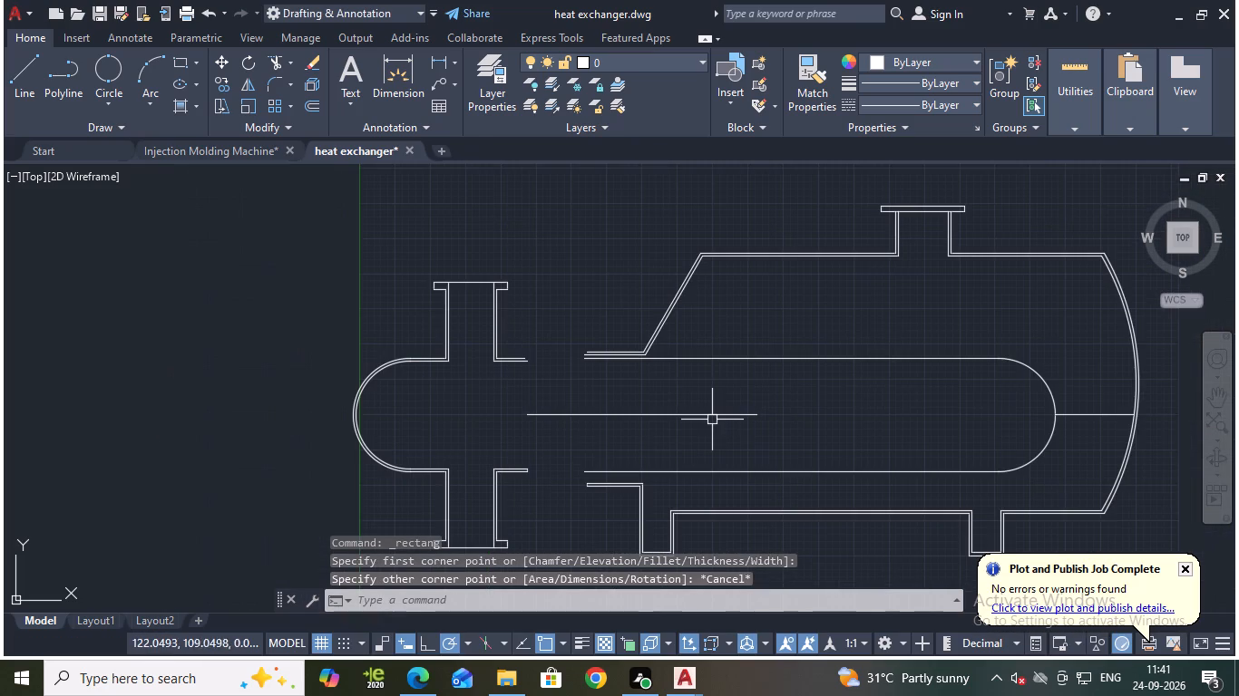
key("ctrl+s")
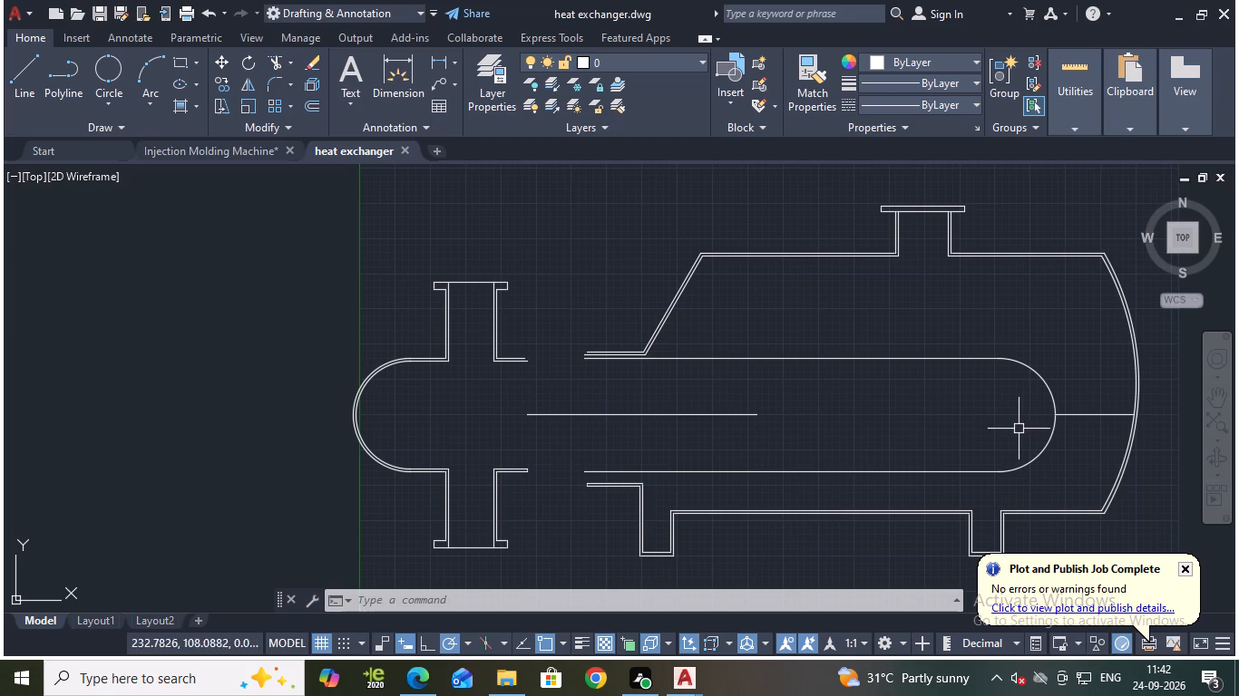
Trim away the lower half of the tube bundle's rounded end and the bundle's straight lower line.
type("tr")
key("Return")
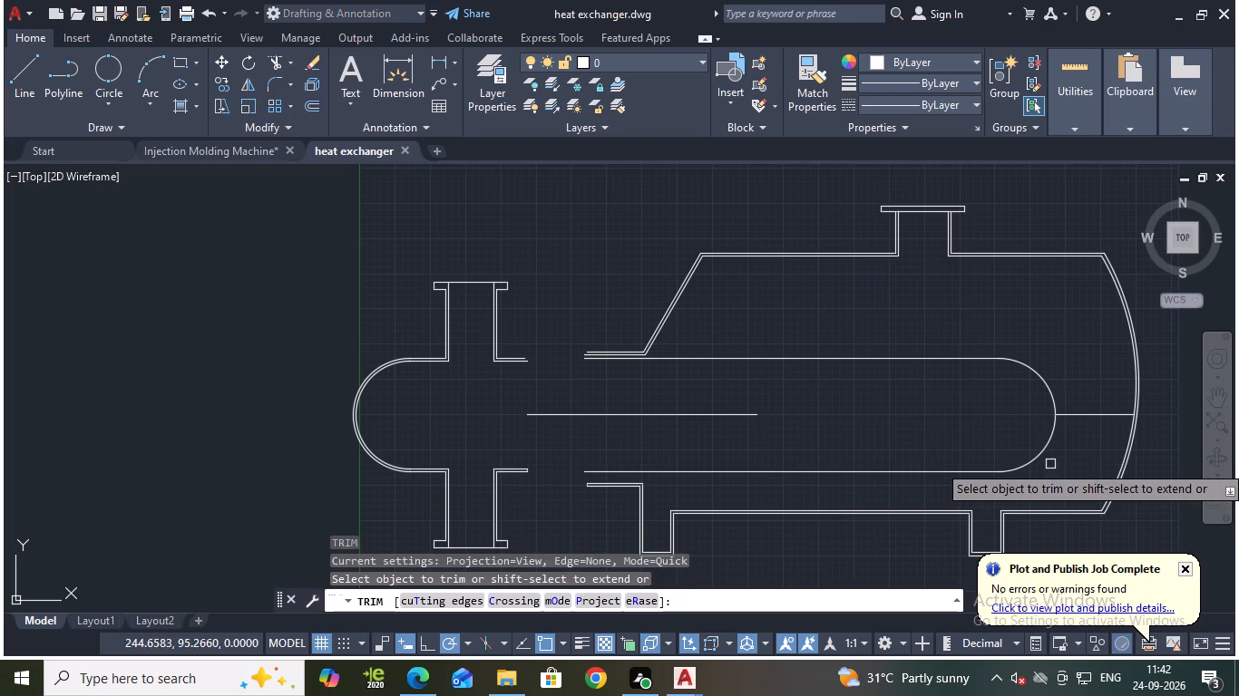
left_click(1044, 441)
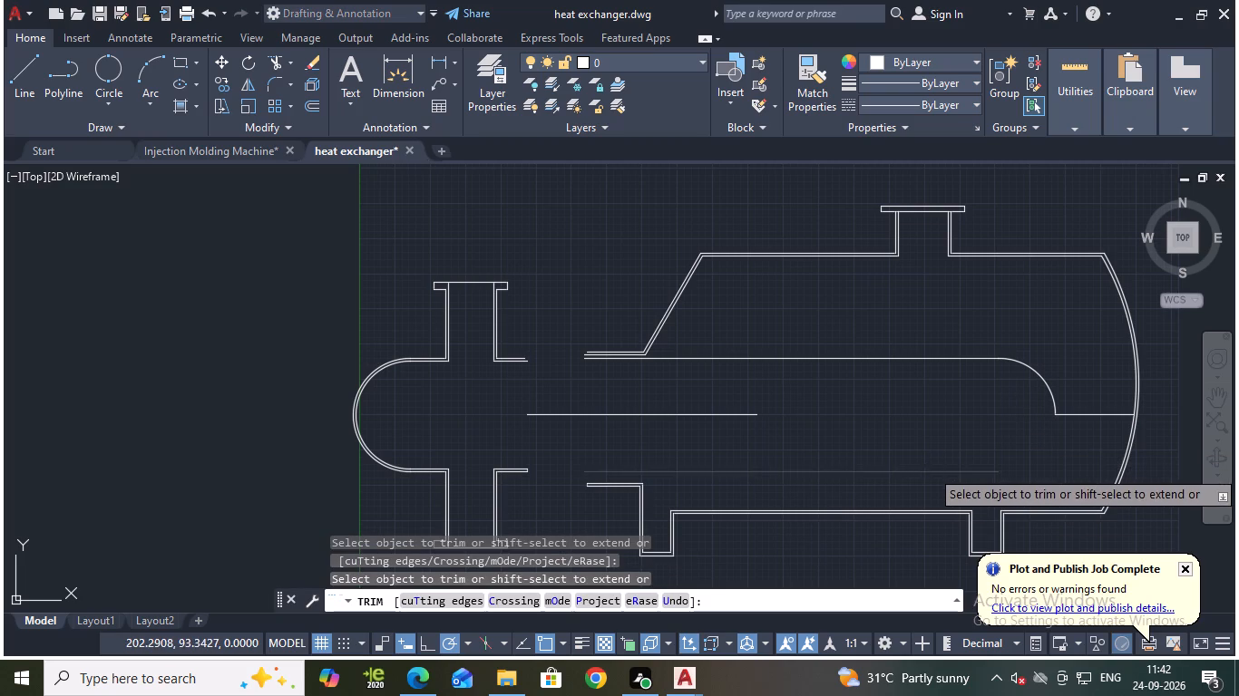
left_click(931, 469)
scroll(765, 435, "down", 1)
key("Escape")
Save the drawing.
key("ctrl+s")
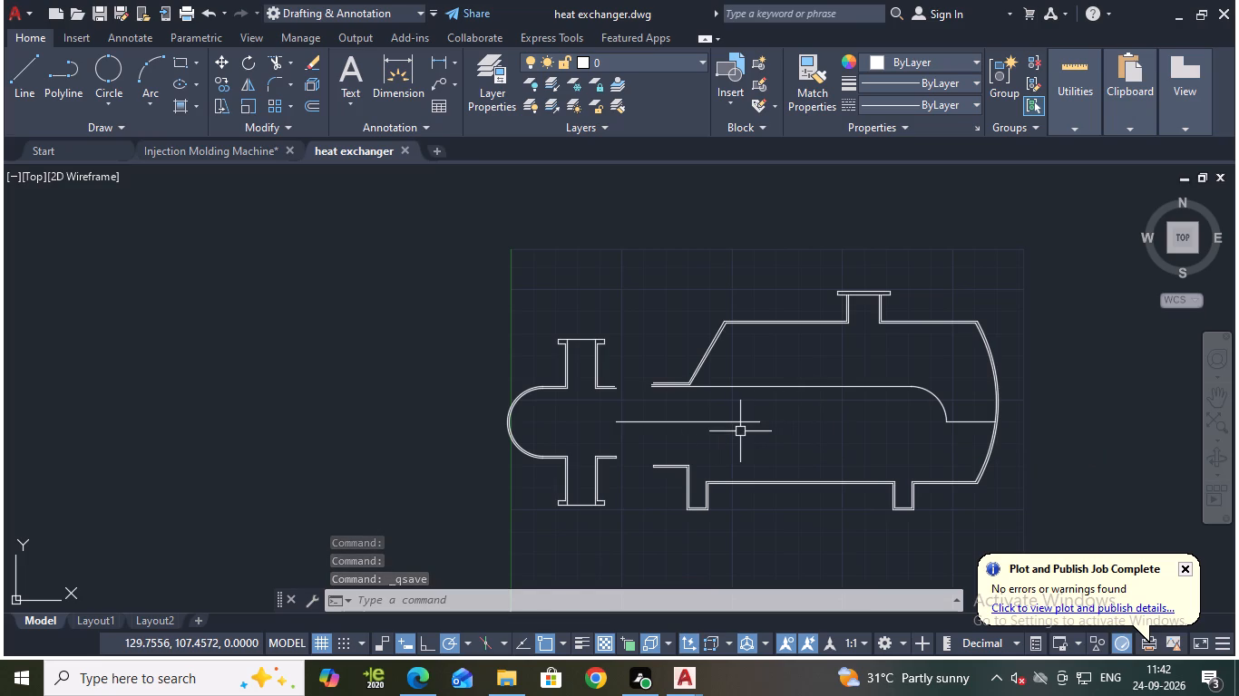
Erase the horizontal helper line that runs from the flange gap into the tube bundle.
left_click(30, 64)
key("Escape")
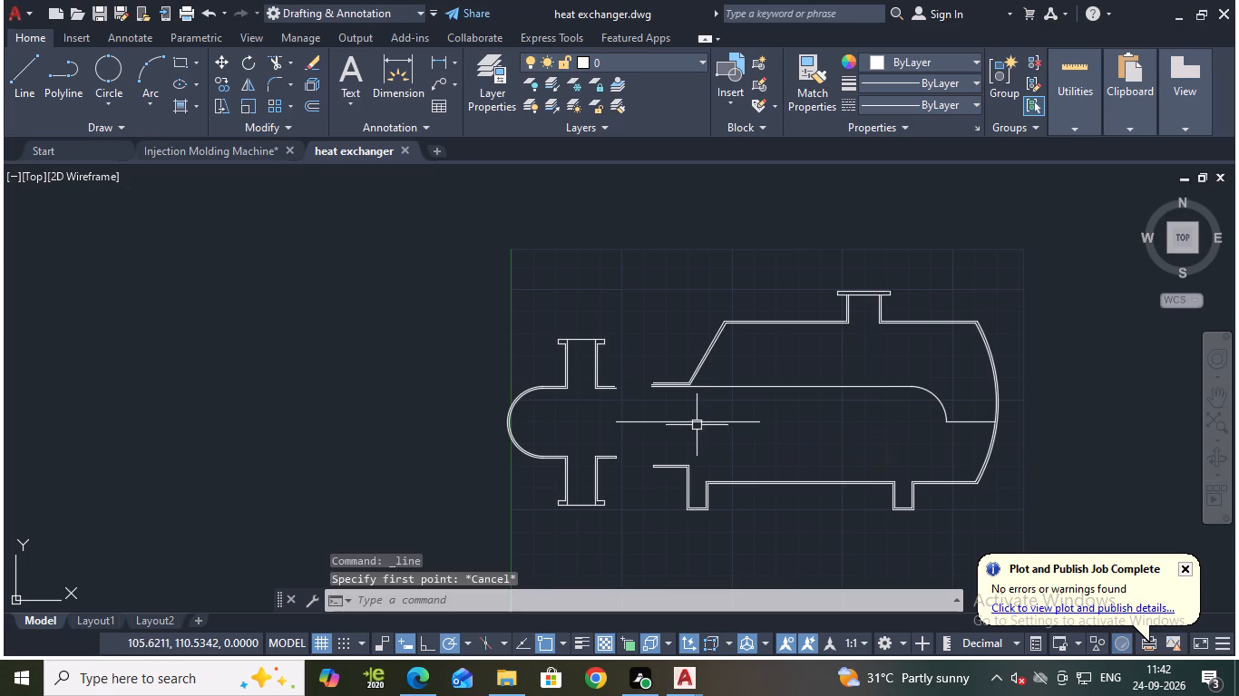
left_click(691, 422)
key("e")
key("Return")
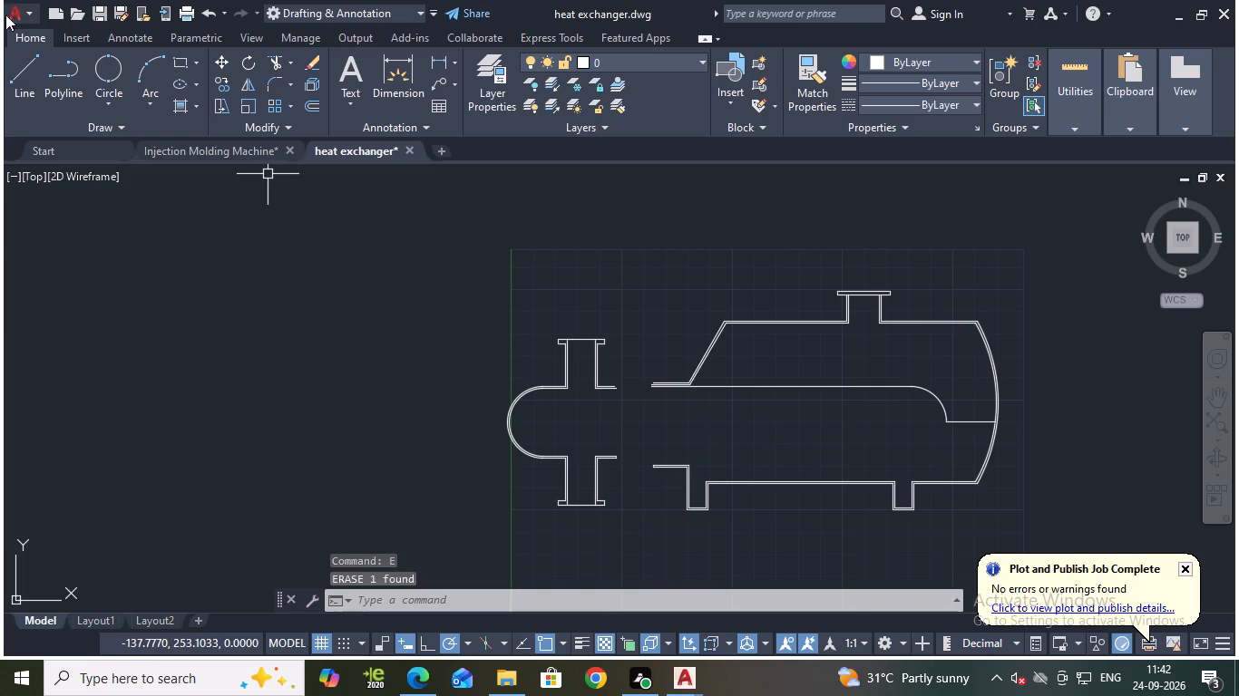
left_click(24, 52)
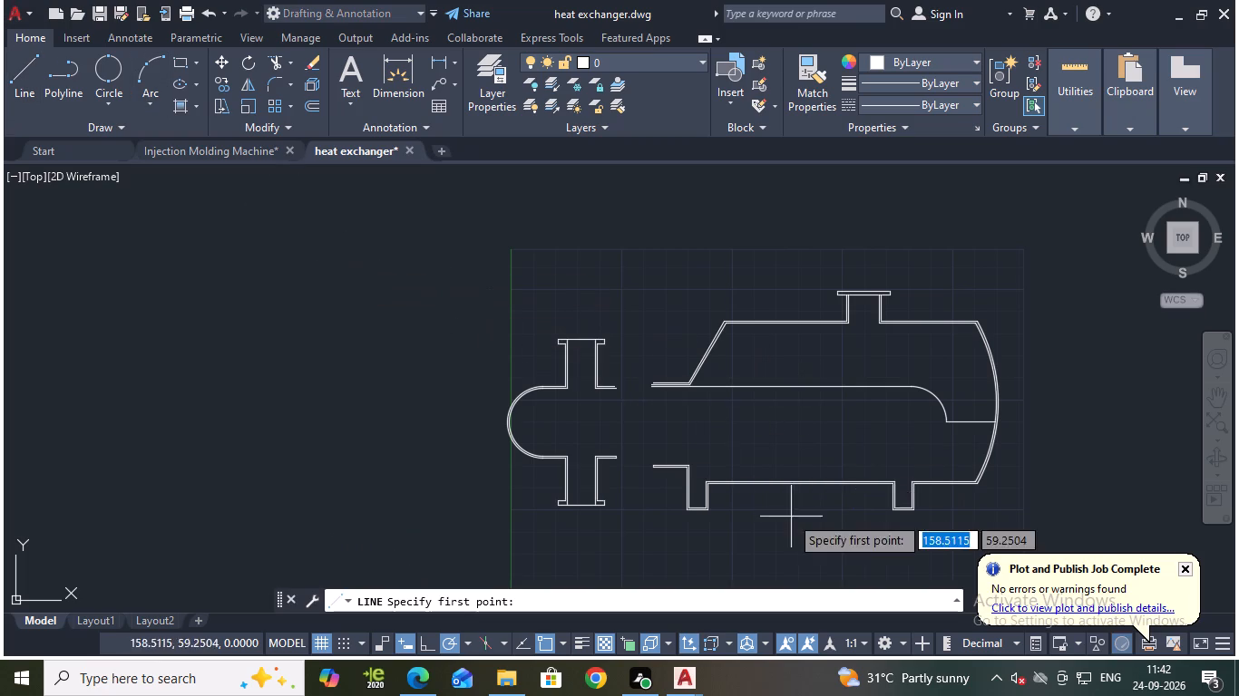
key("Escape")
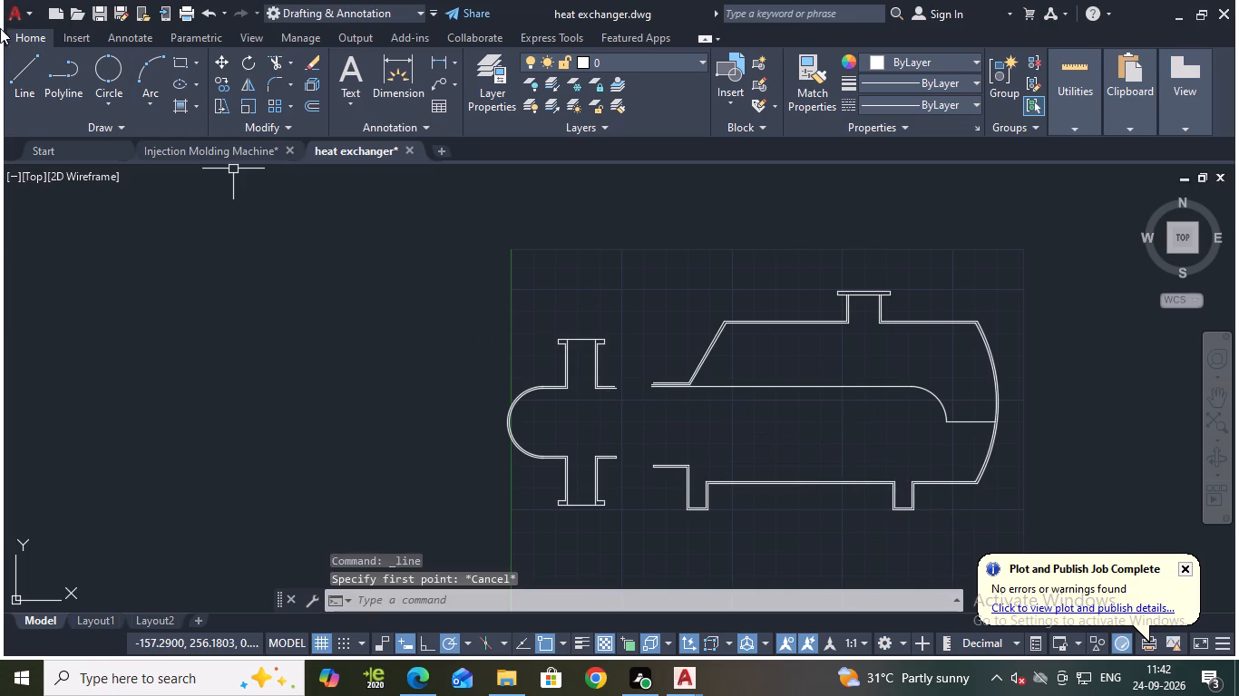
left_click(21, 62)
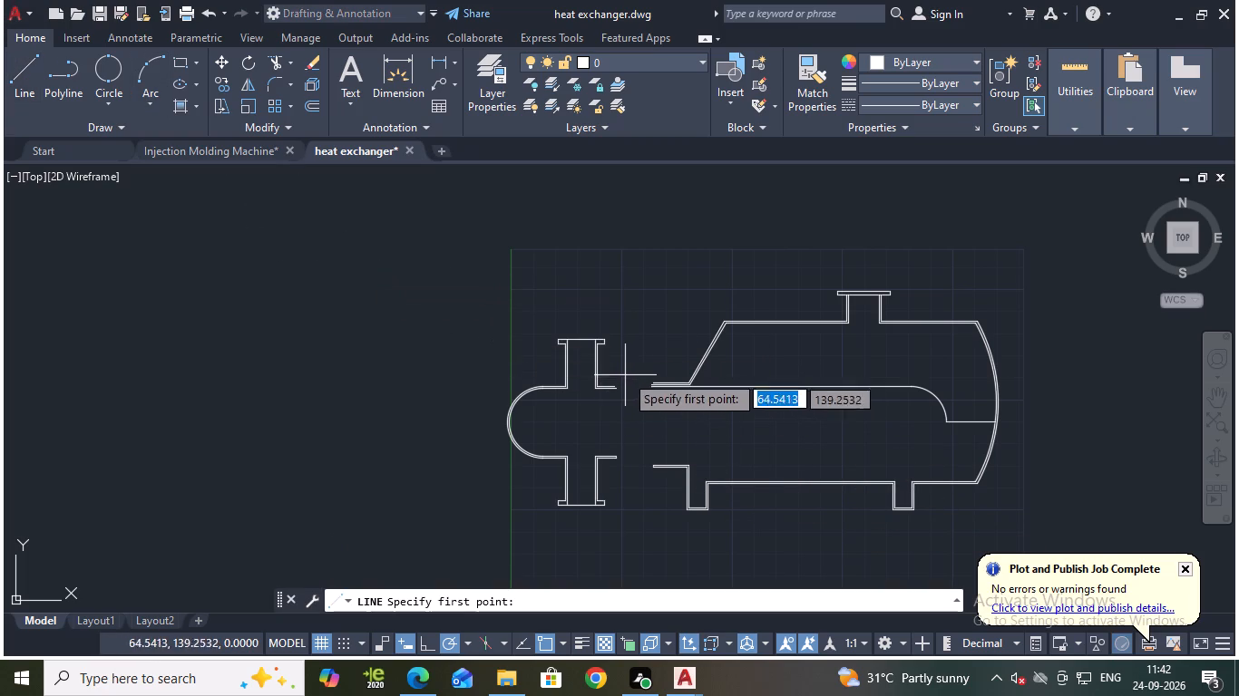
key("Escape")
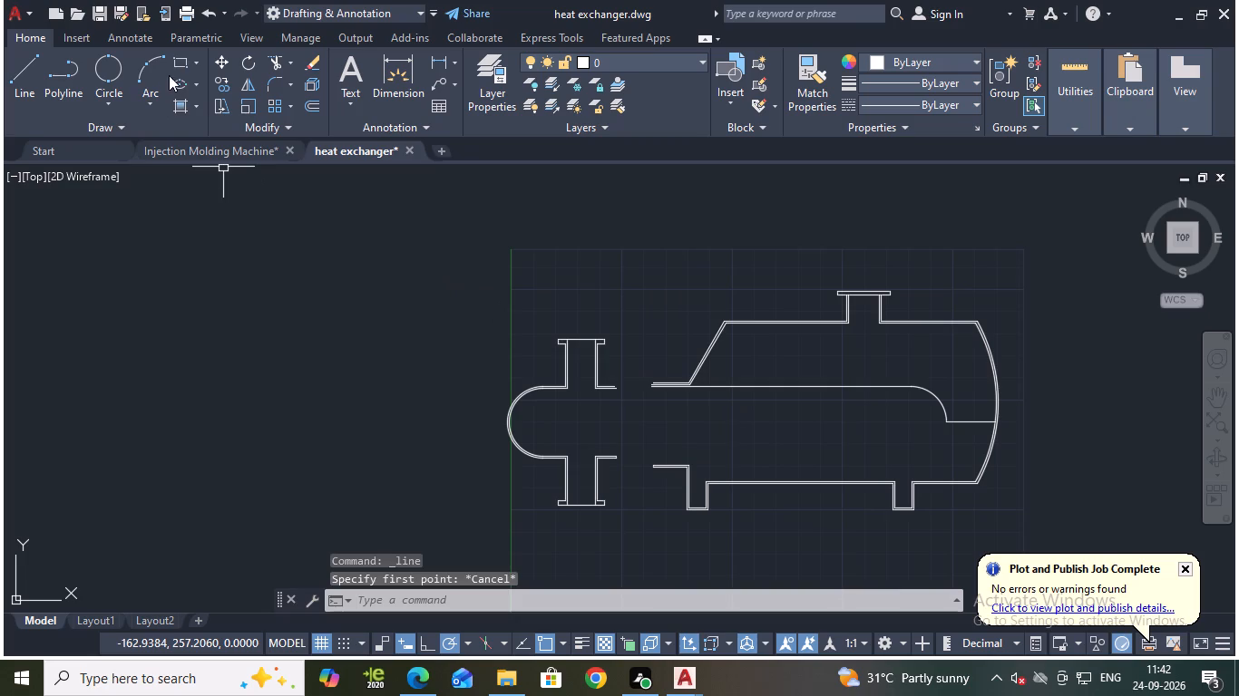
Draw a rectangular flange about 22.4 by 58.6 in the gap between the channel and the shell.
left_click(177, 58)
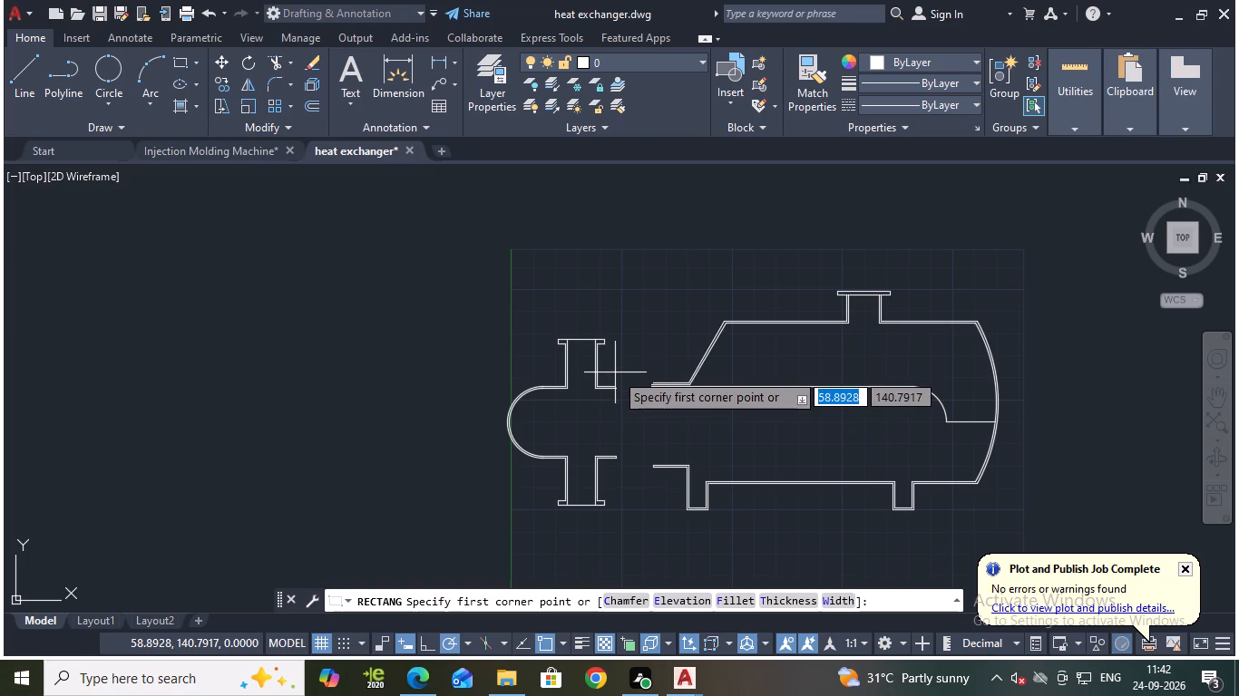
left_click(615, 372)
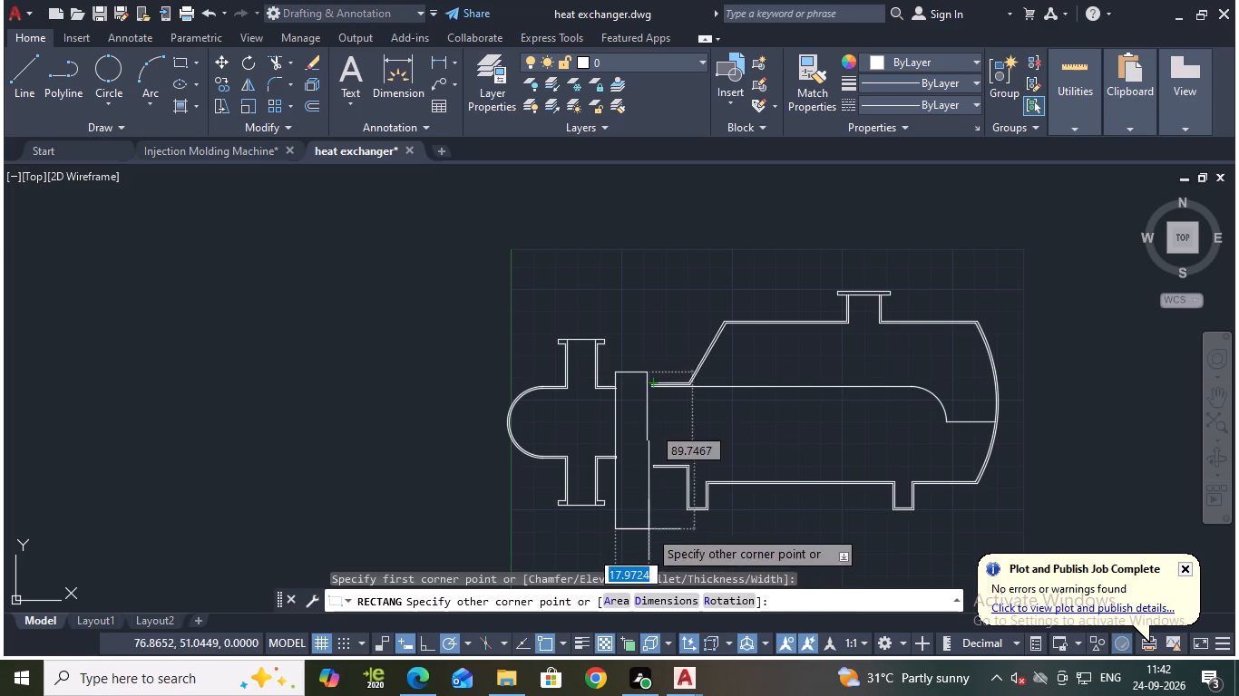
scroll(646, 501, "up", 2)
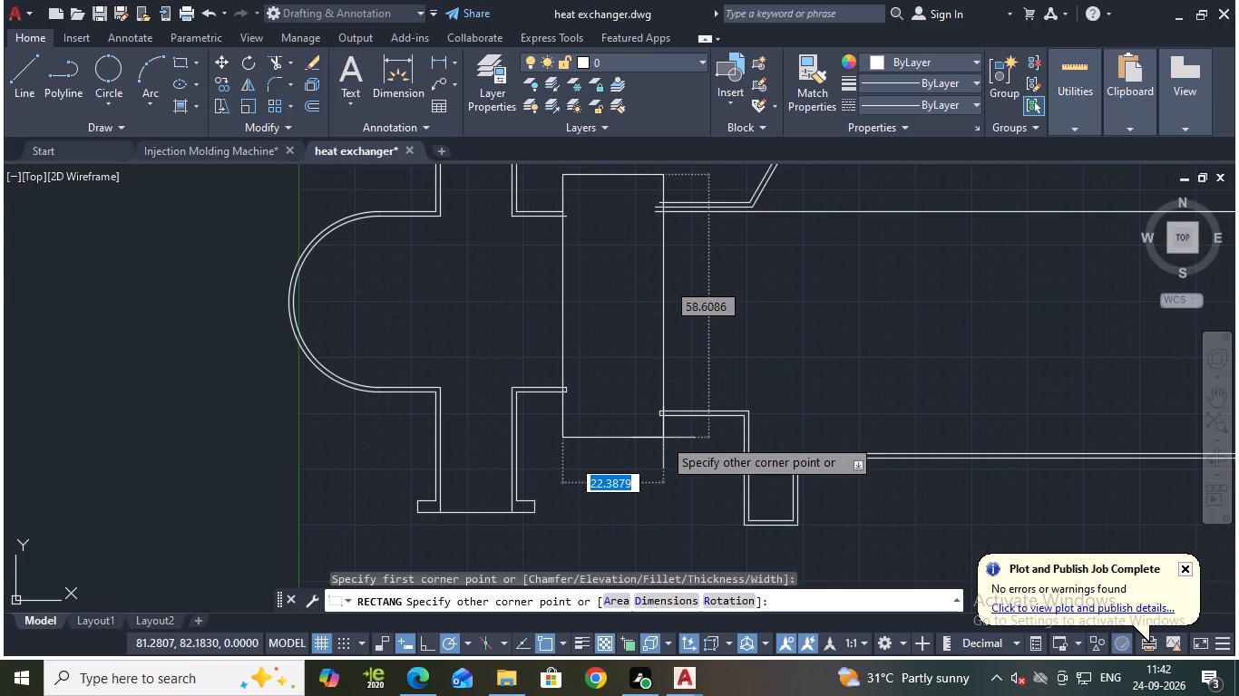
left_click(663, 438)
key("Escape")
scroll(759, 411, "down", 1)
middle_click_drag(772, 401, 728, 451)
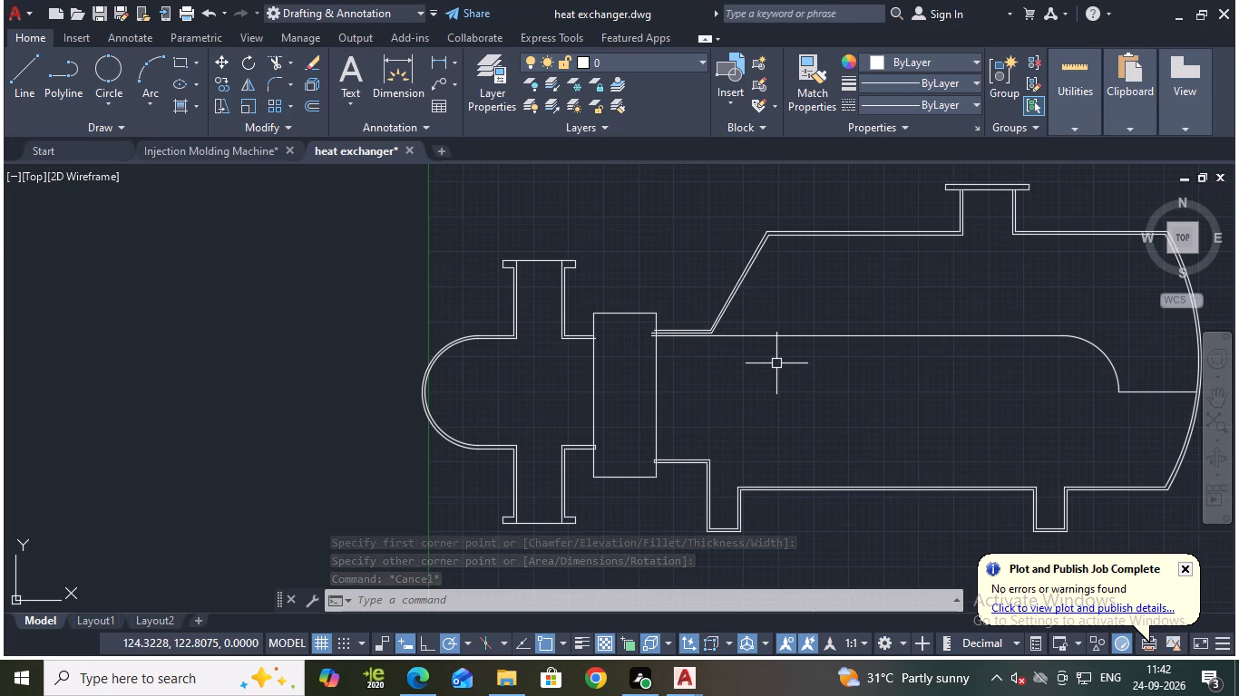
middle_click_drag(795, 385, 771, 382)
Save the drawing.
key("ctrl+s")
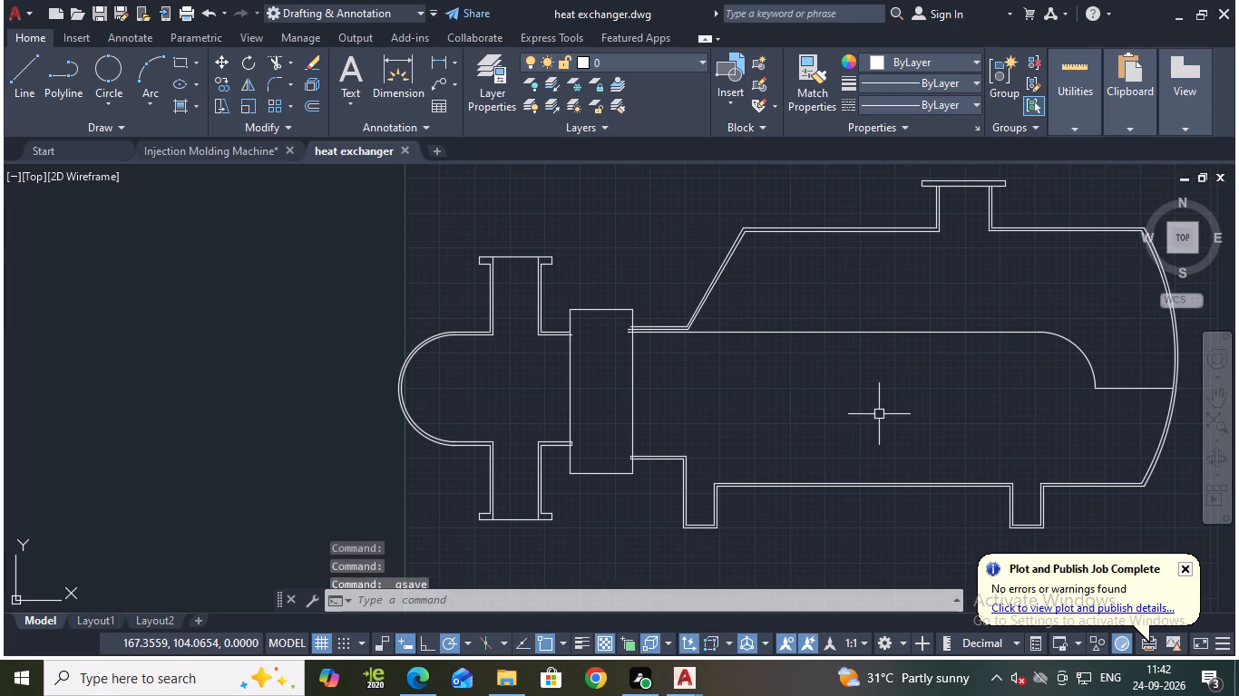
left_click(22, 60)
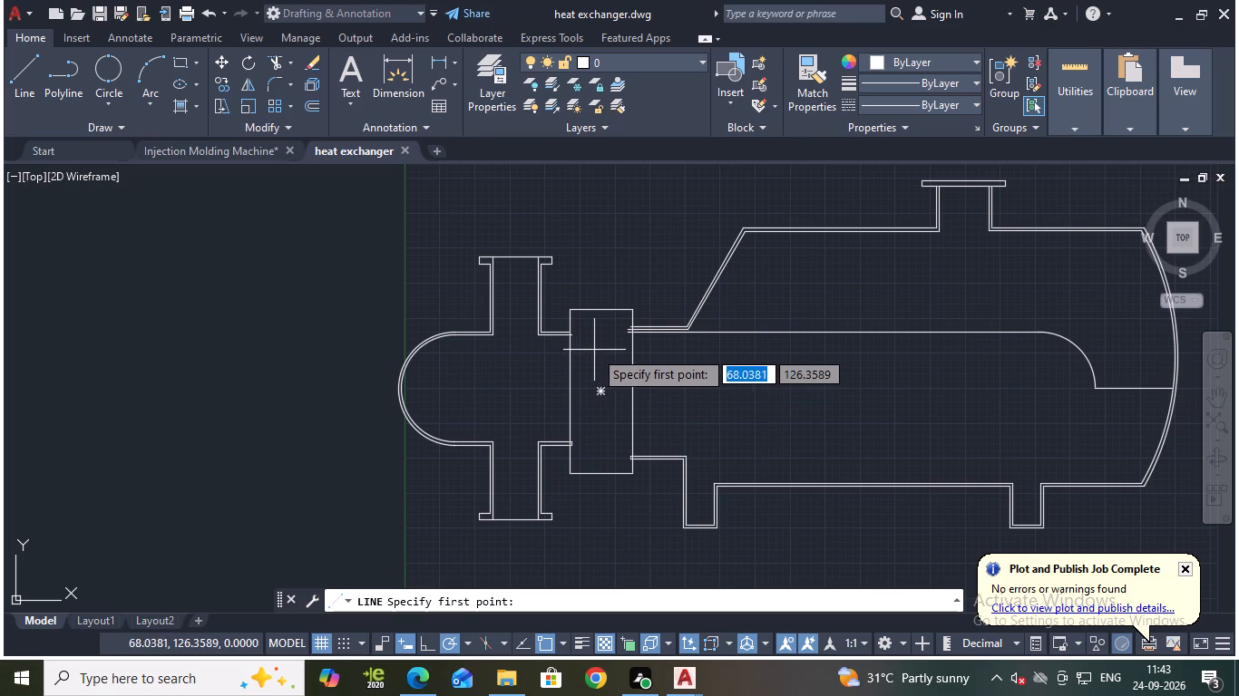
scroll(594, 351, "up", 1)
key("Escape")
Trim the lower channel wall and lower shell wall ends that protrude into the flange rectangle.
type("tr")
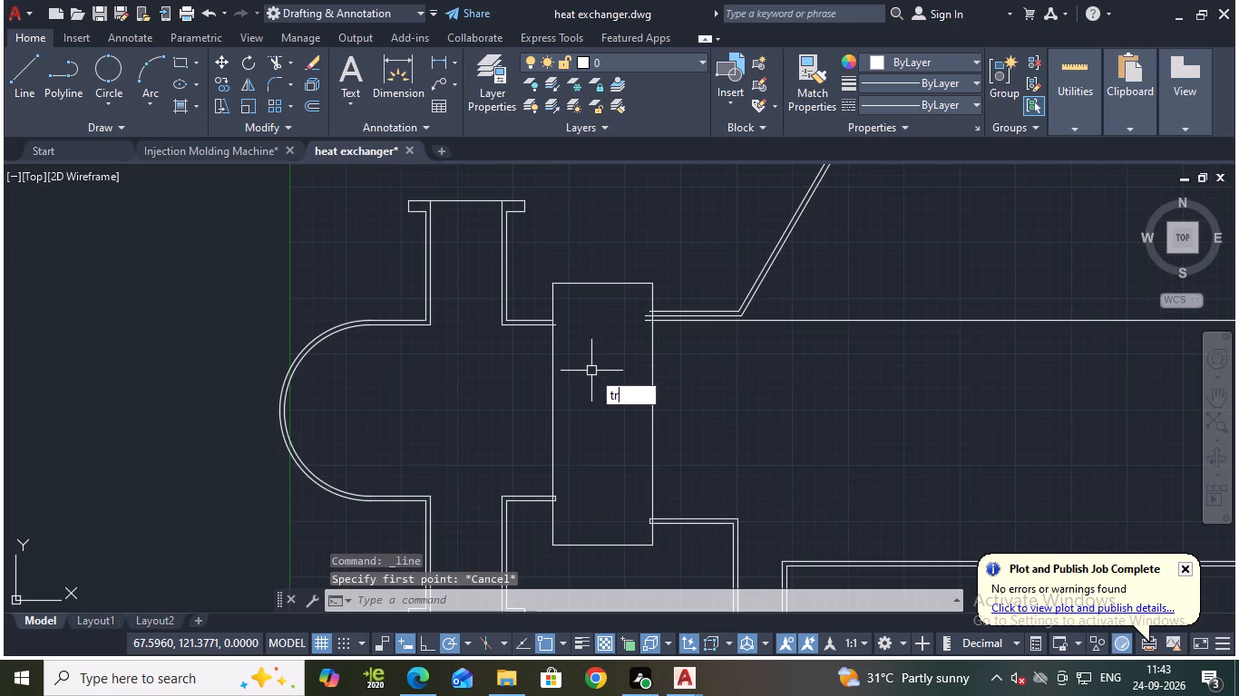
key("Return")
scroll(557, 505, "up", 3)
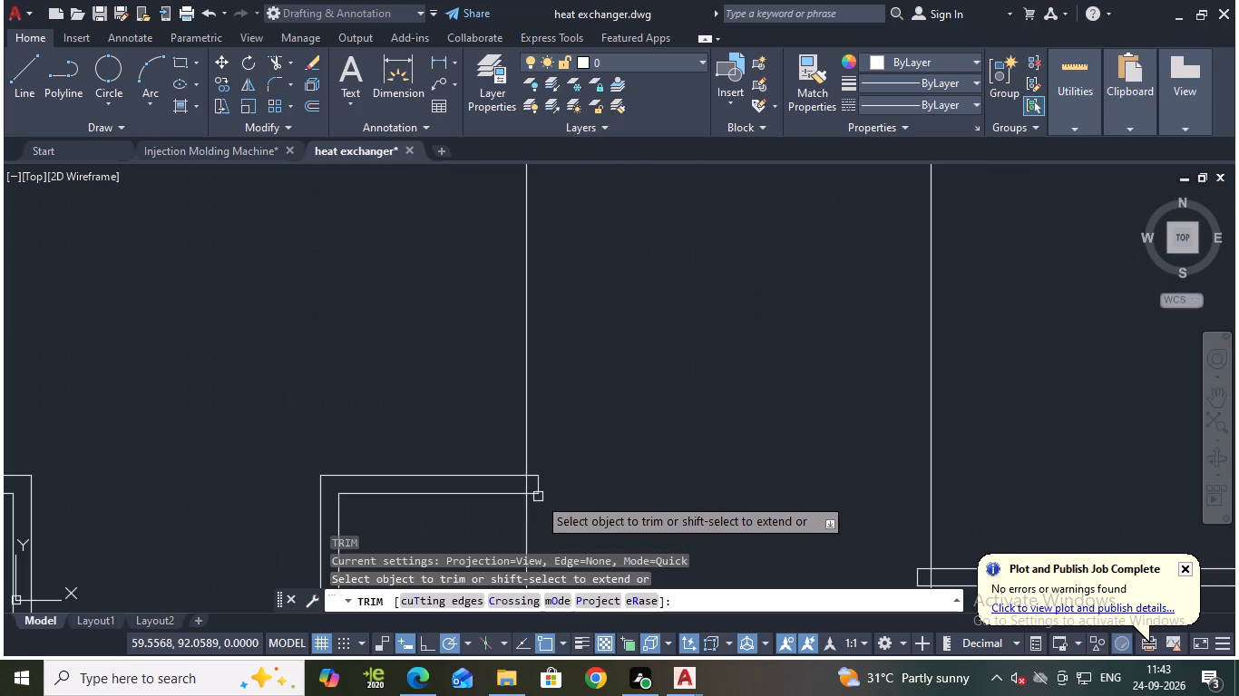
left_click(535, 496)
left_click(535, 480)
left_click(536, 477)
scroll(590, 453, "down", 3)
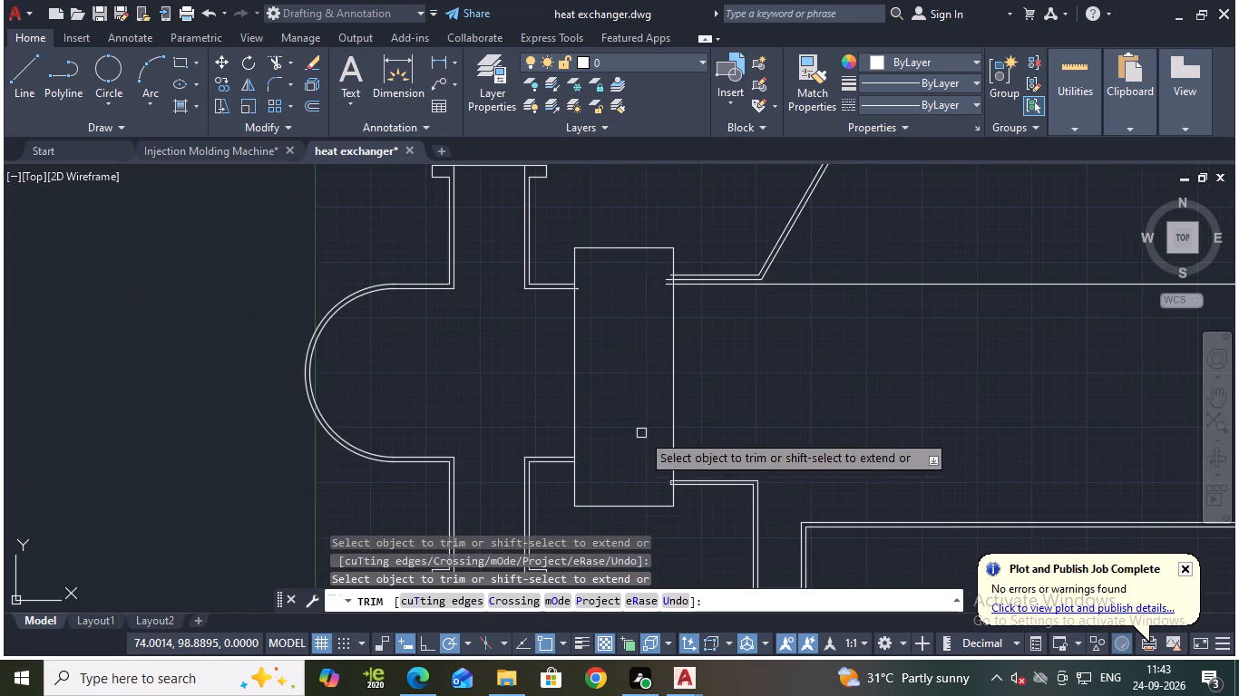
scroll(661, 488, "up", 2)
left_click(678, 478)
left_click(678, 475)
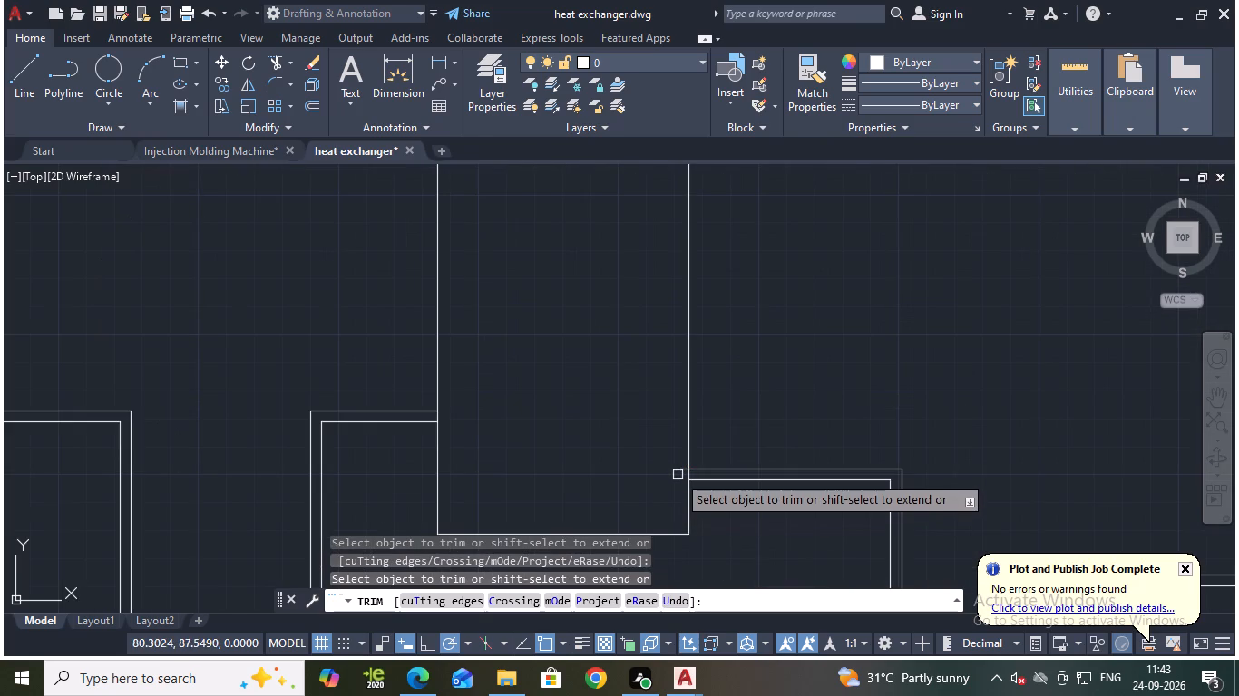
left_click(678, 473)
scroll(669, 458, "down", 3)
Trim the upper channel wall, upper shell wall and tube bundle line ends that protrude into the flange rectangle.
middle_click_drag(649, 379, 677, 478)
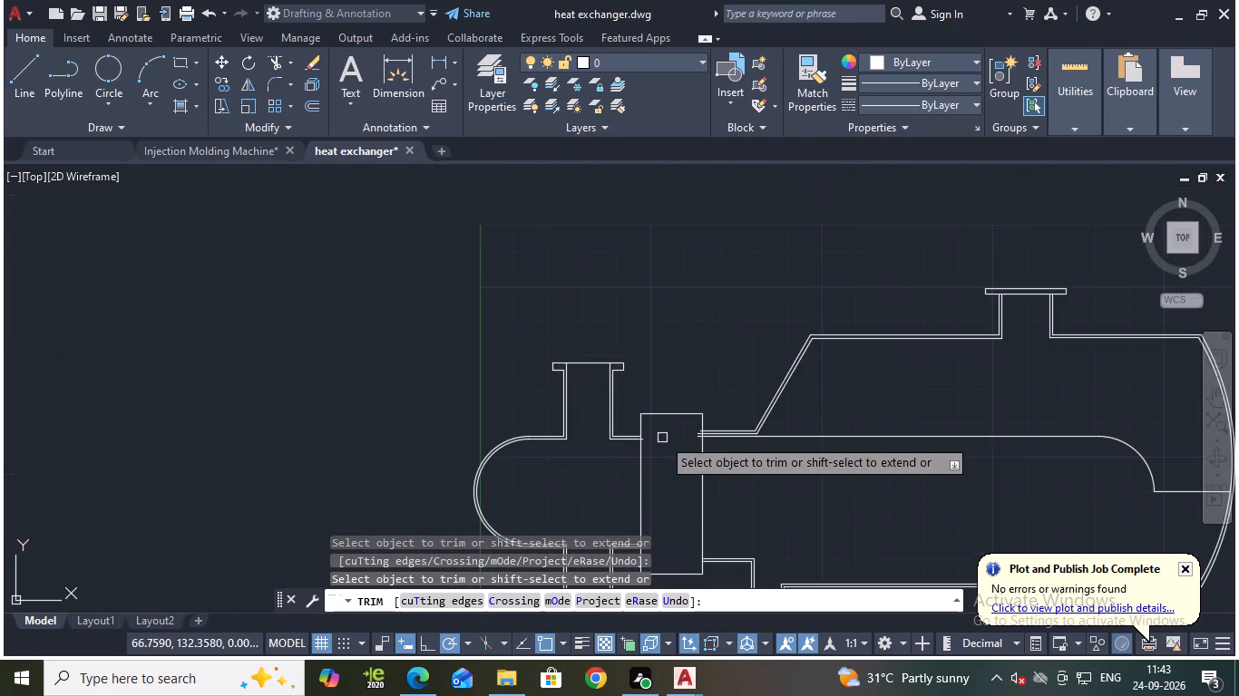
scroll(662, 438, "up", 4)
left_click(526, 450)
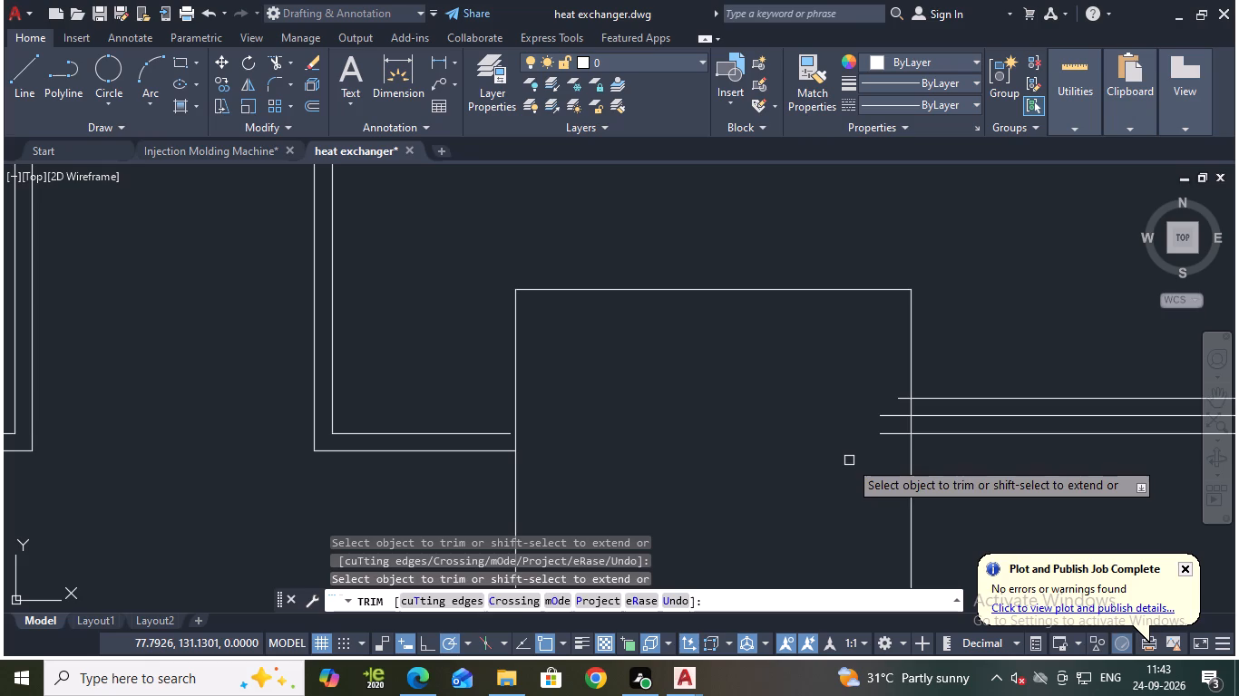
left_click_drag(858, 461, 892, 415)
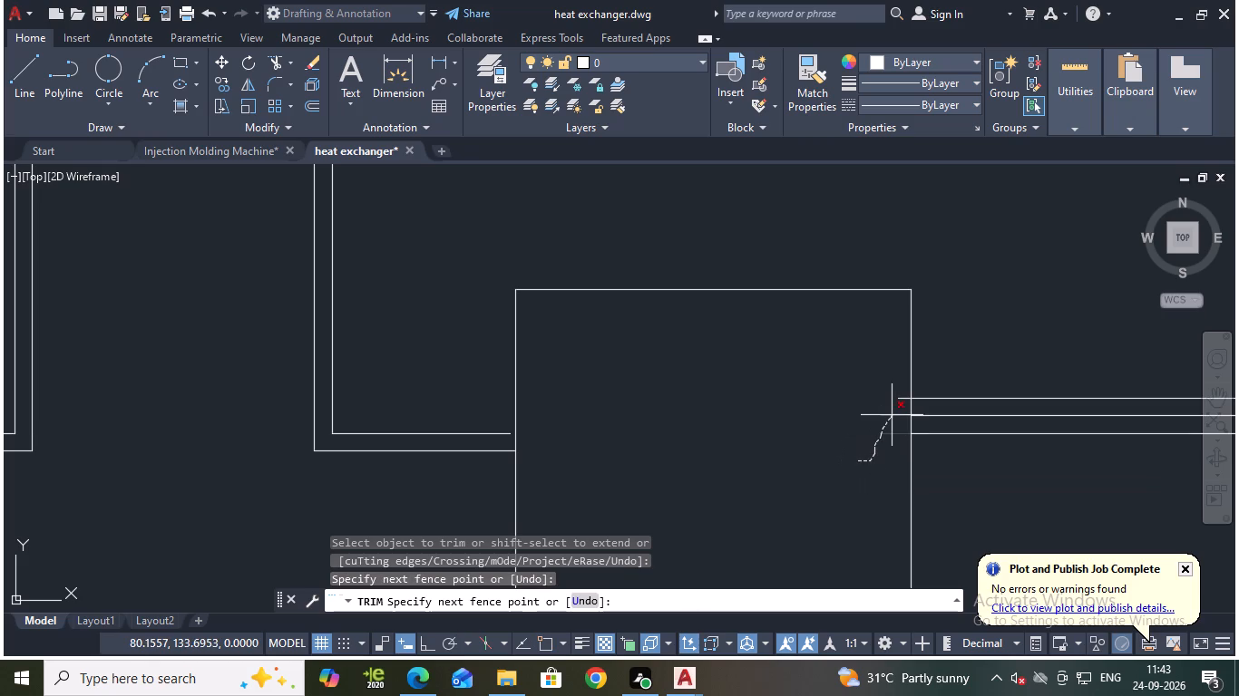
left_click_drag(892, 415, 893, 413)
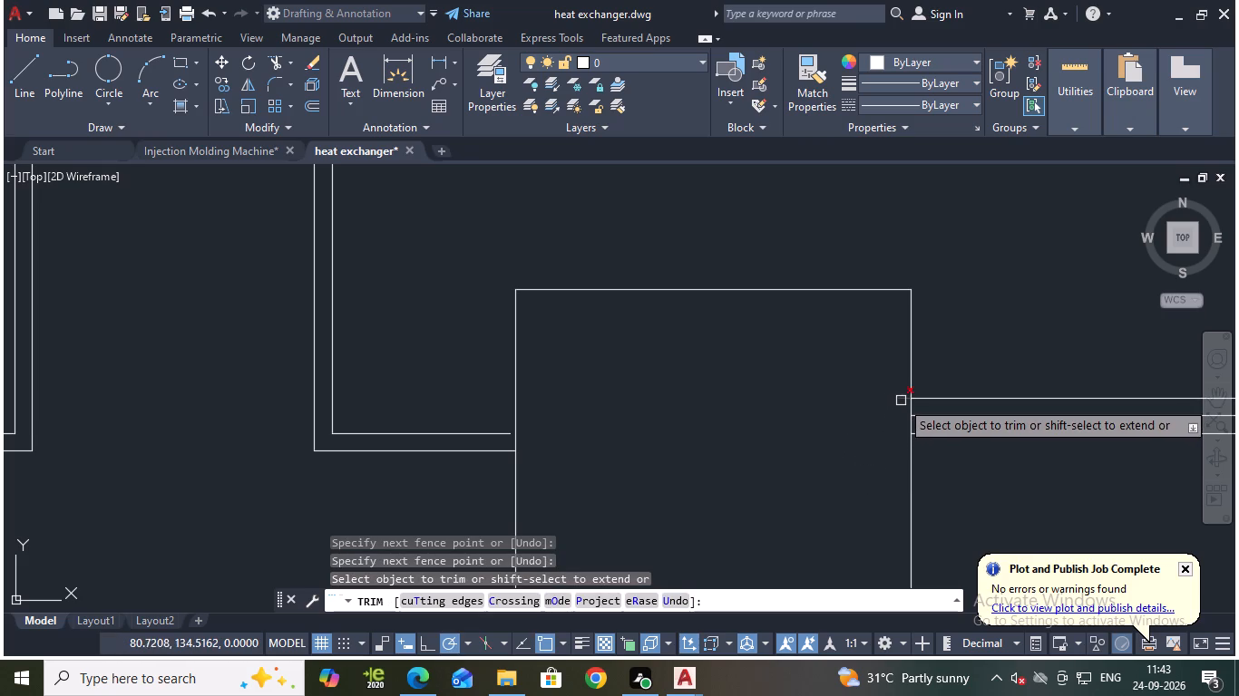
left_click(902, 401)
scroll(865, 413, "down", 2)
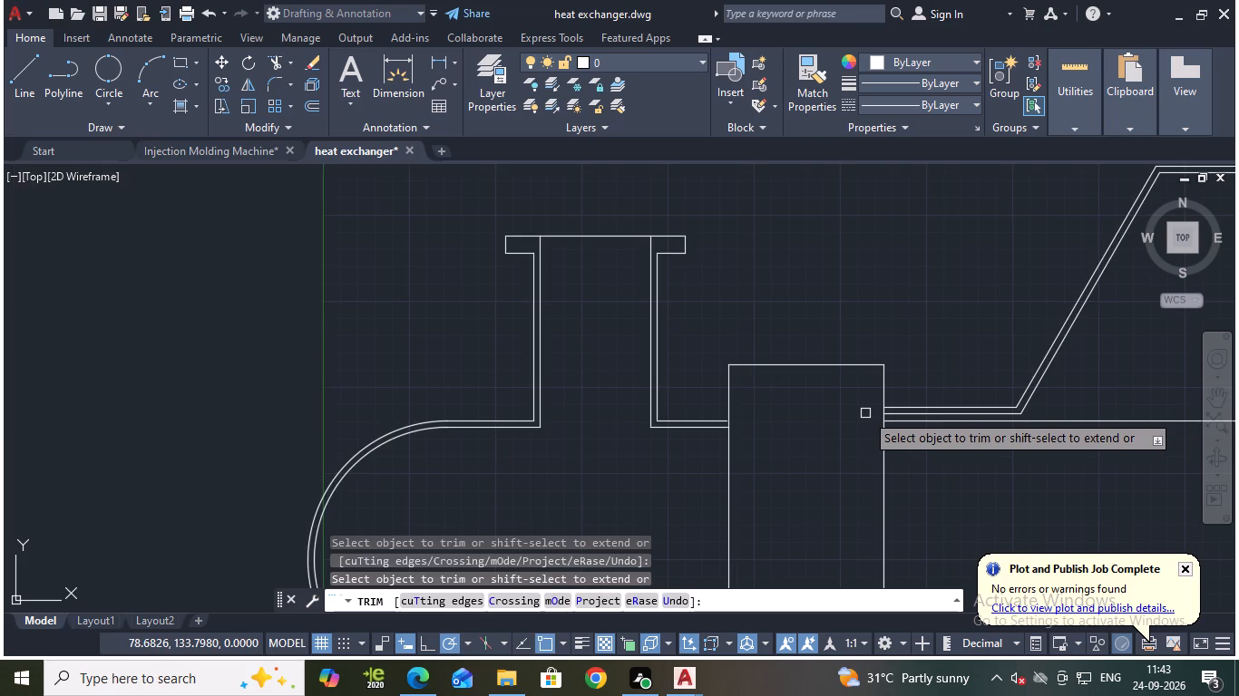
scroll(870, 415, "down", 1)
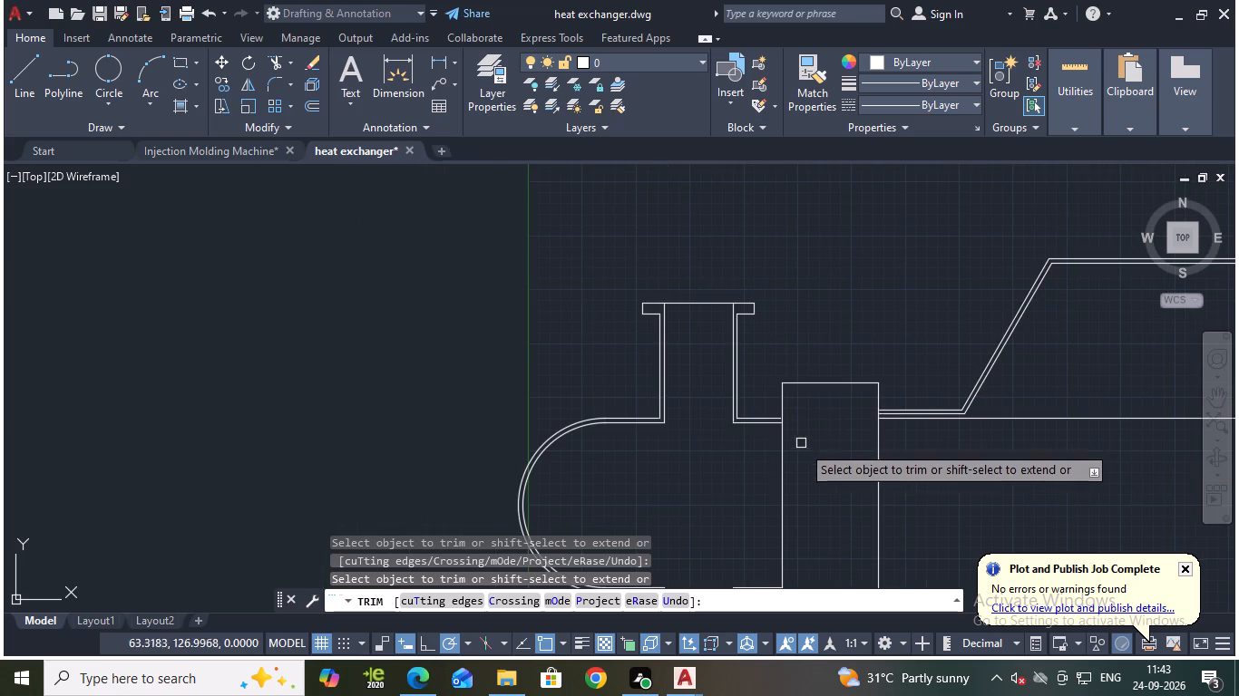
key("Escape")
Extend the outer line of the channel's upper wall beside the nozzle to the flange rectangle.
scroll(777, 438, "up", 3)
key("e")
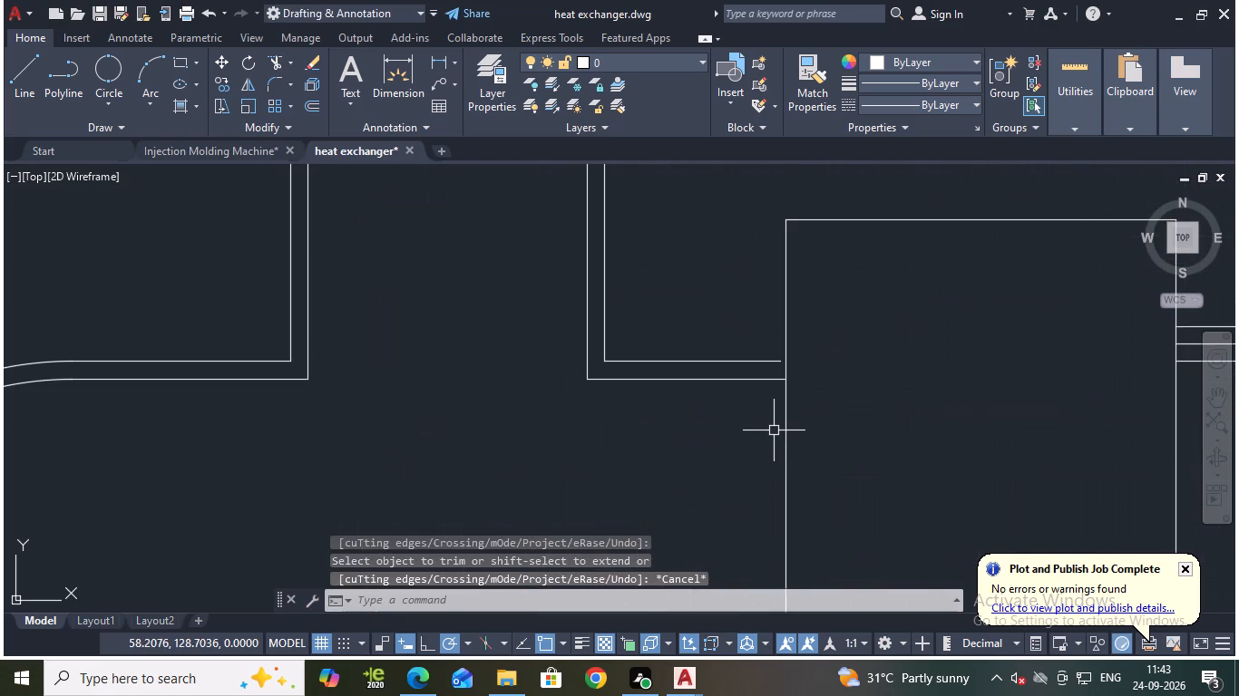
key("x")
key("Return")
left_click(765, 363)
scroll(929, 398, "down", 2)
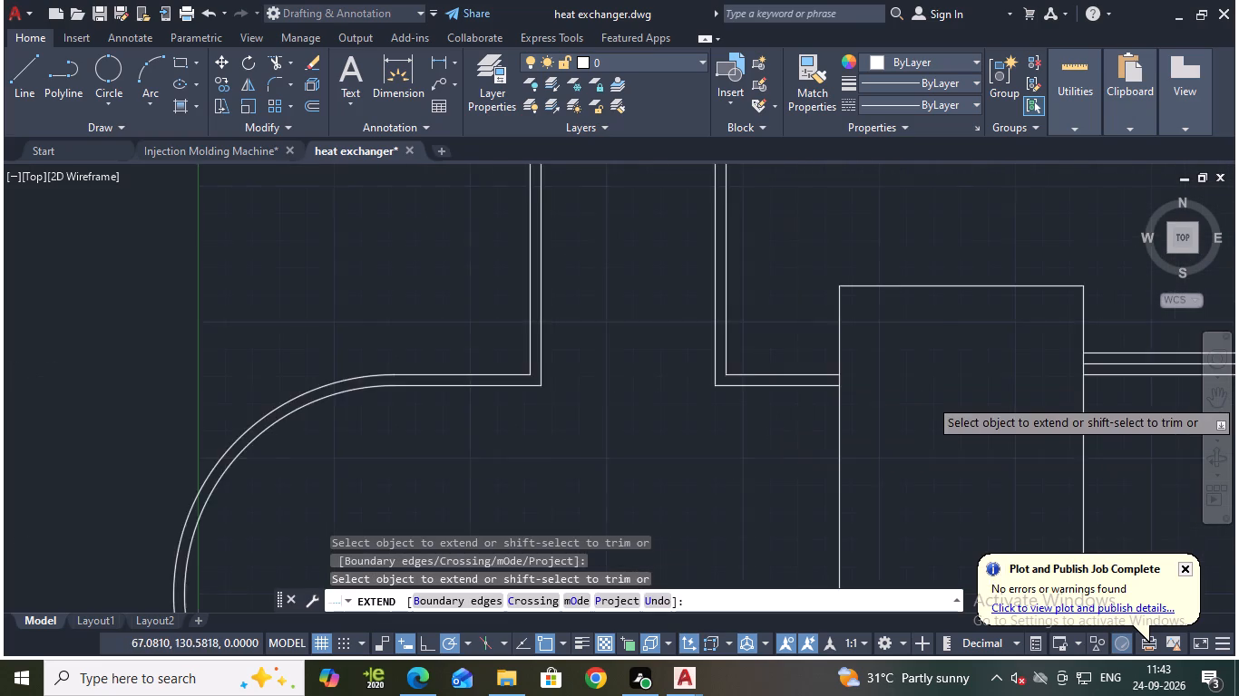
scroll(929, 398, "down", 1)
middle_click_drag(1102, 470, 945, 400)
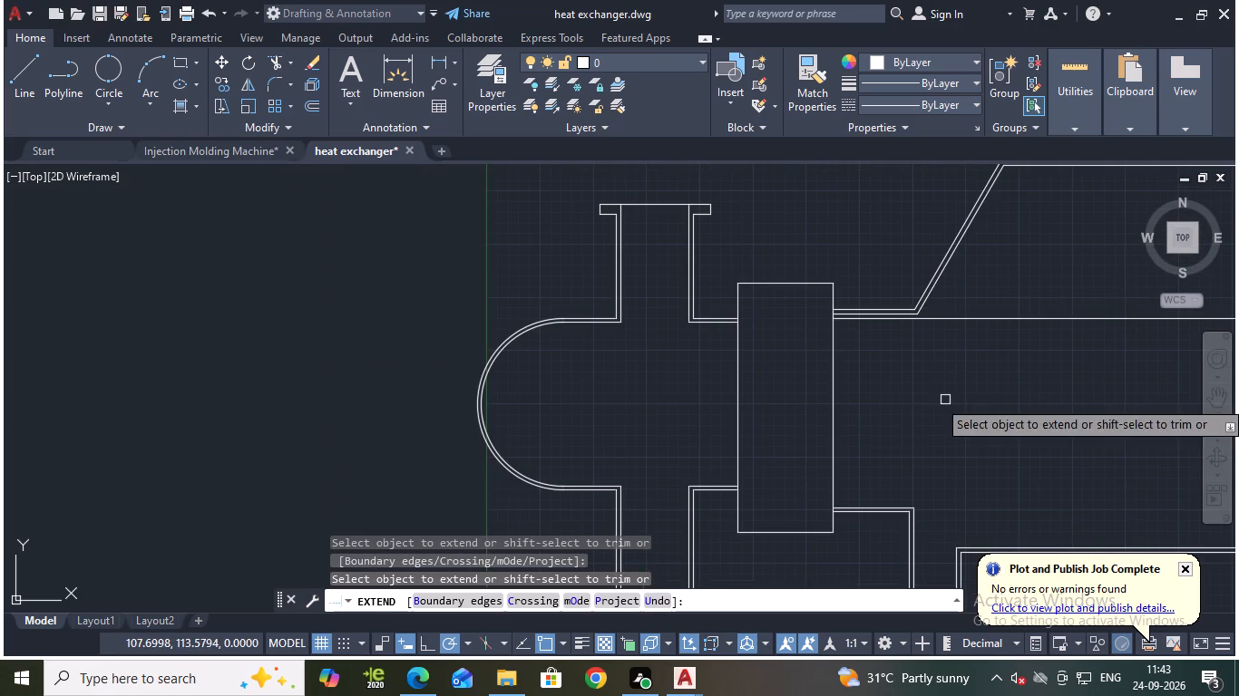
key("Escape")
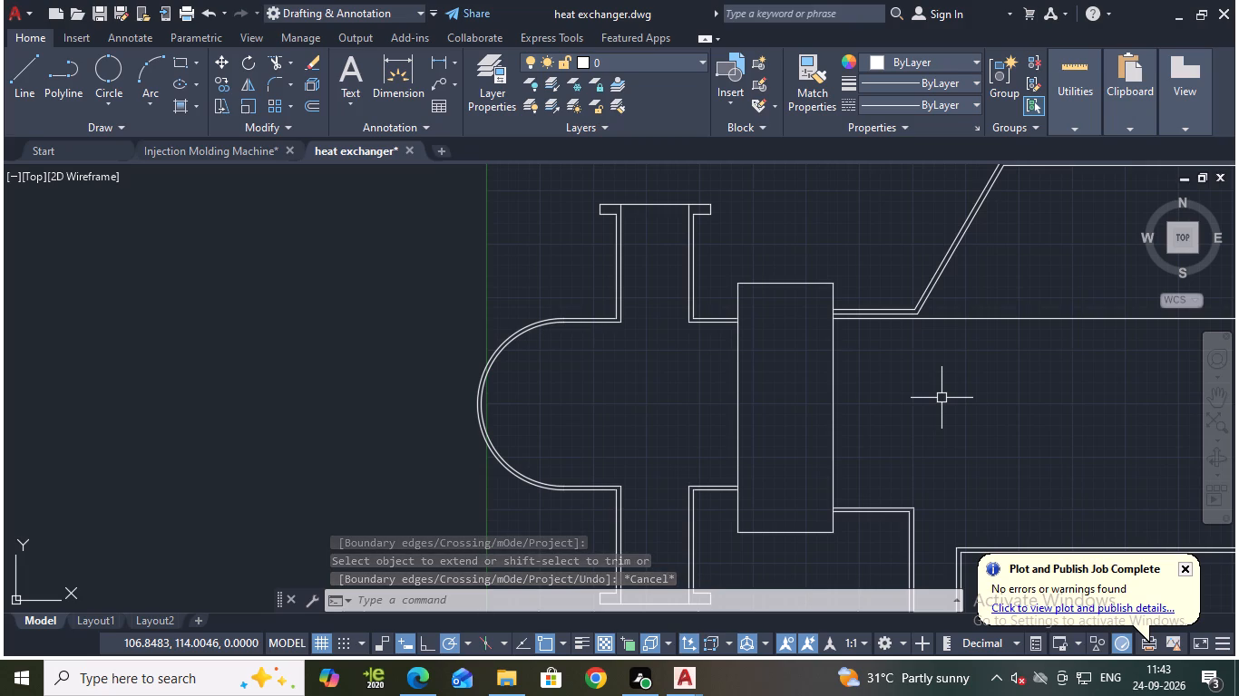
Start a horizontal line from just outside the flange's channel-side edge, below the upper wall, across the flange into the tube bundle.
middle_click_drag(964, 394, 701, 358)
scroll(698, 362, "down", 1)
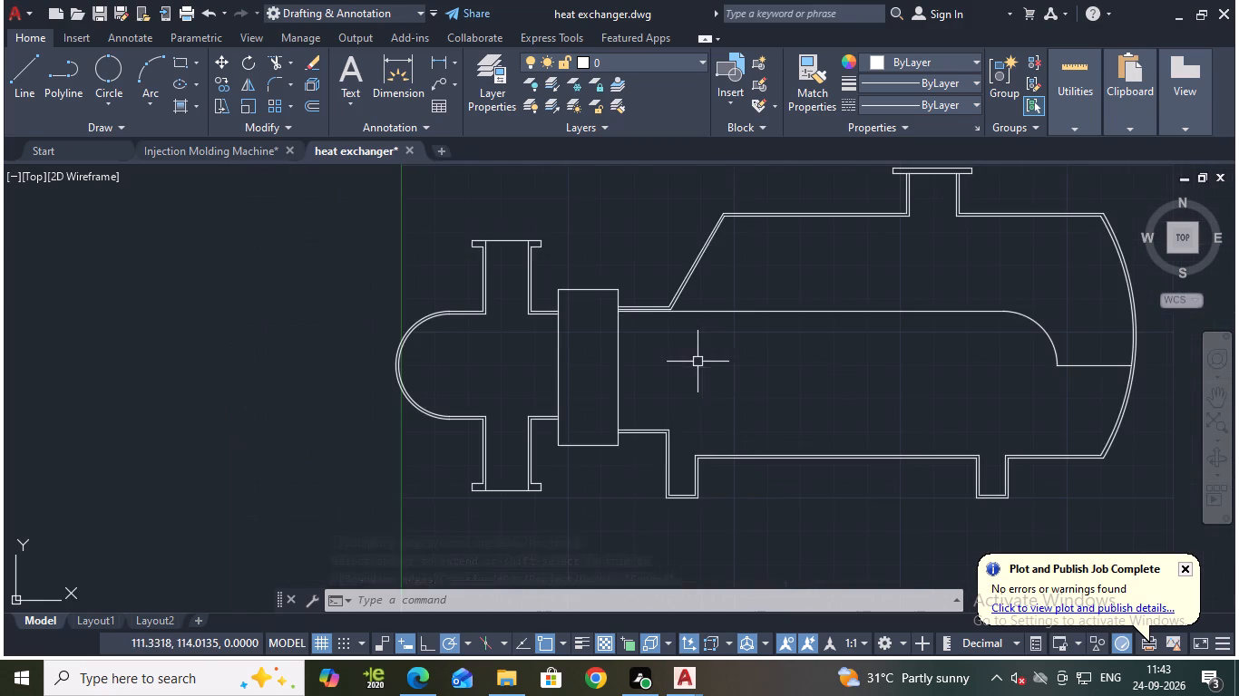
middle_click_drag(895, 353, 850, 369)
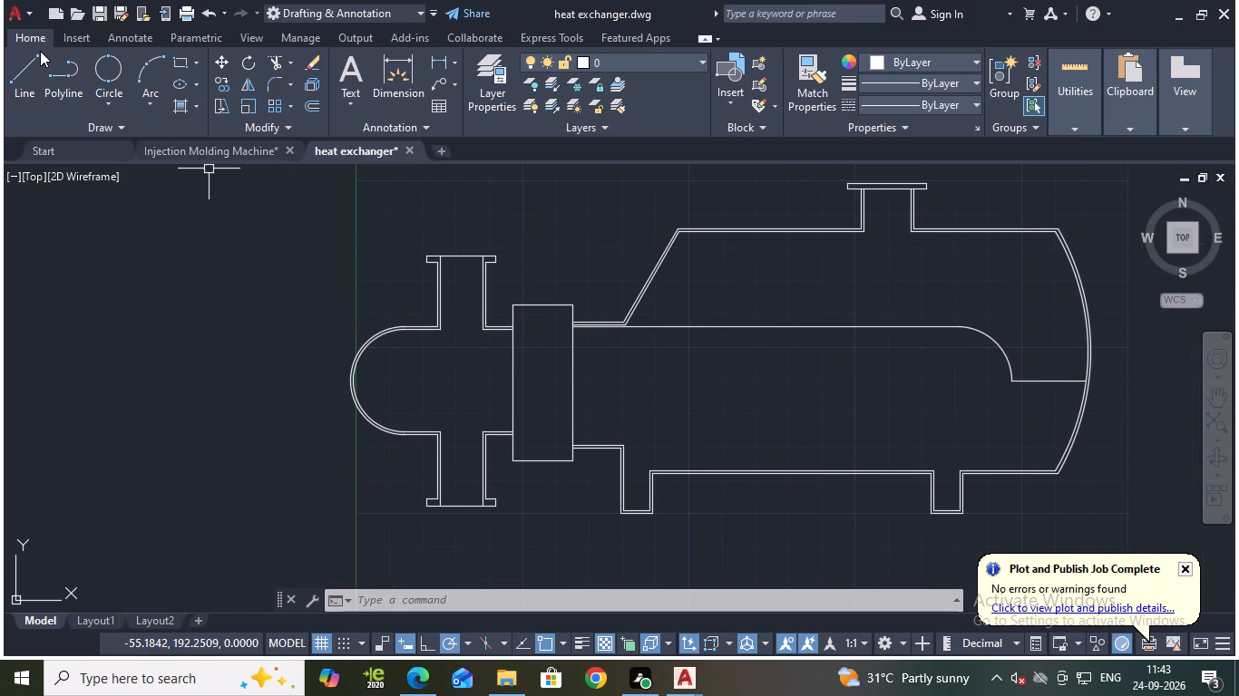
left_click(27, 74)
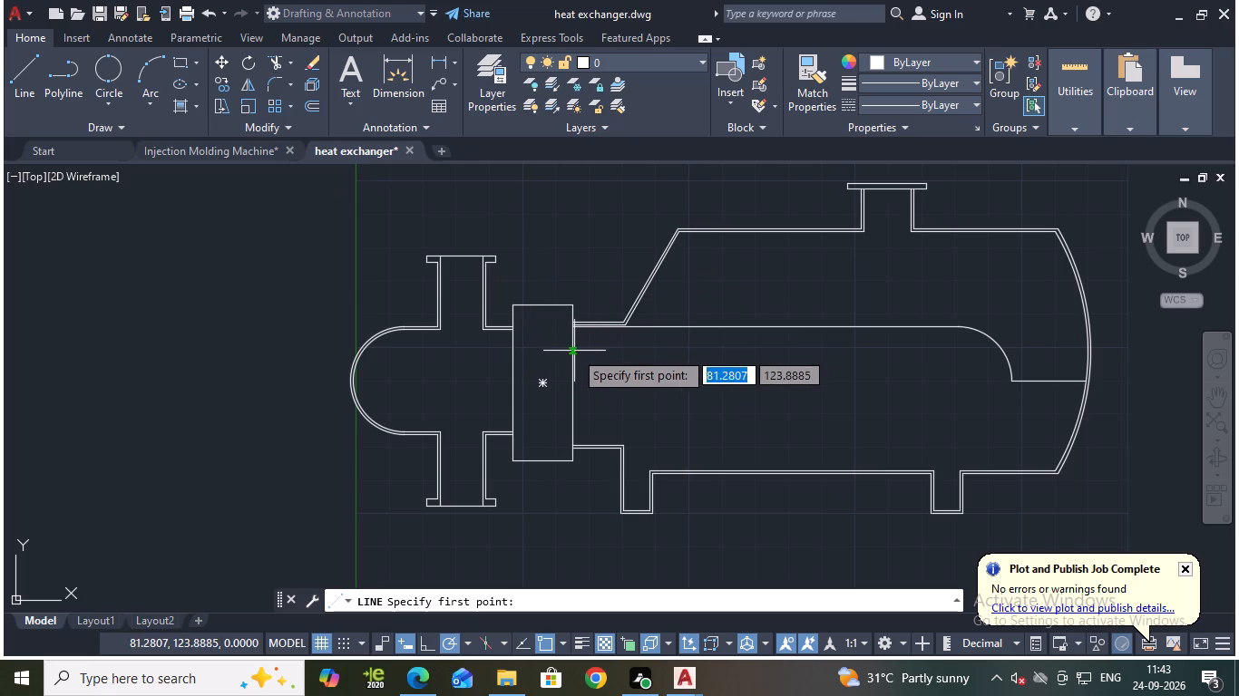
left_click(508, 341)
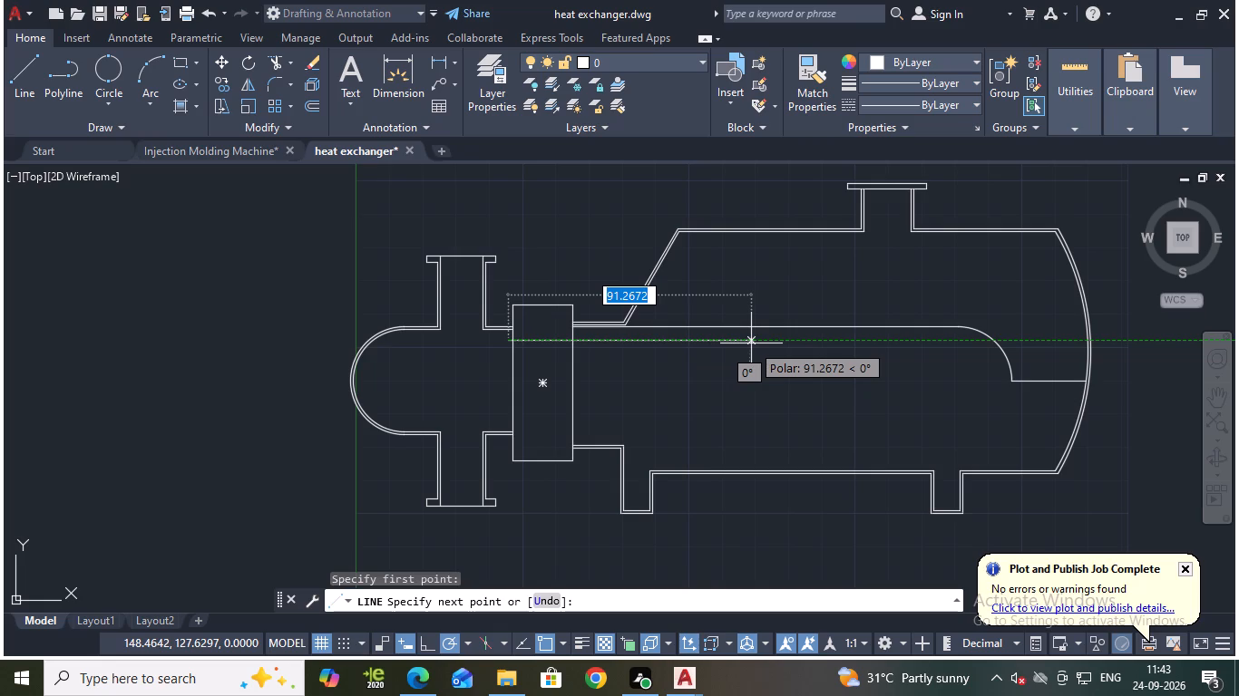
Draw a horizontal line about 162 units long from the flange's channel-side edge into the tube bundle, just below its top line.
key("Escape")
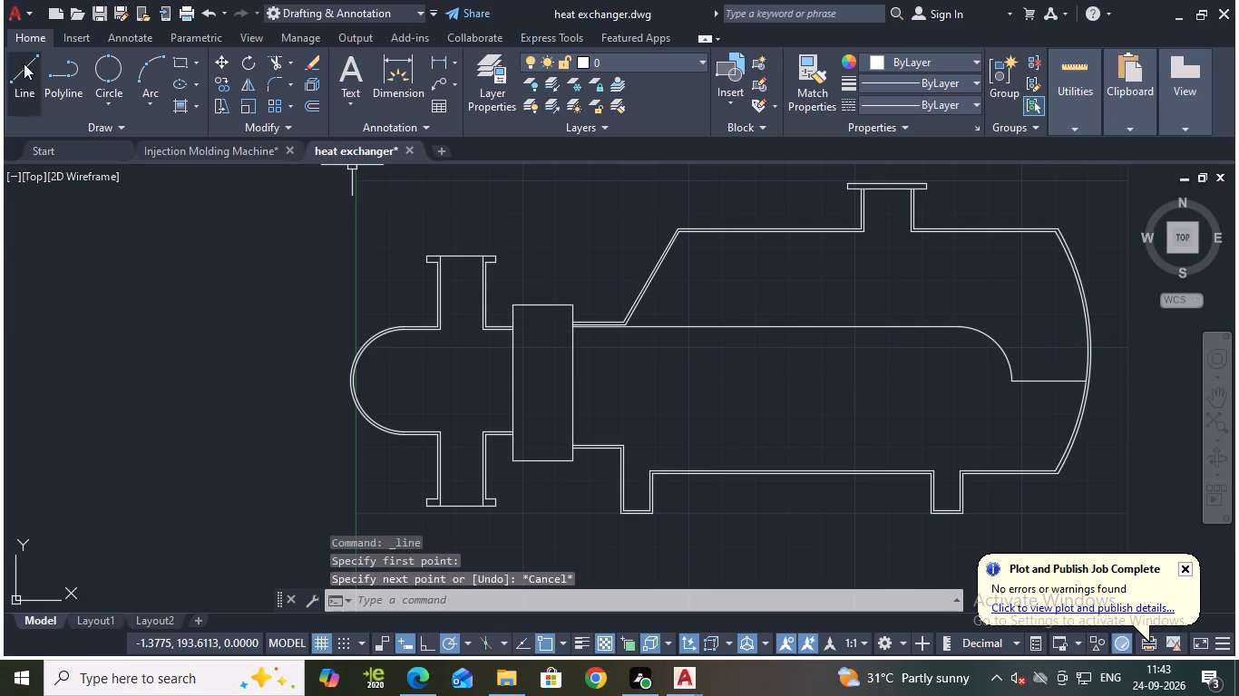
left_click(24, 70)
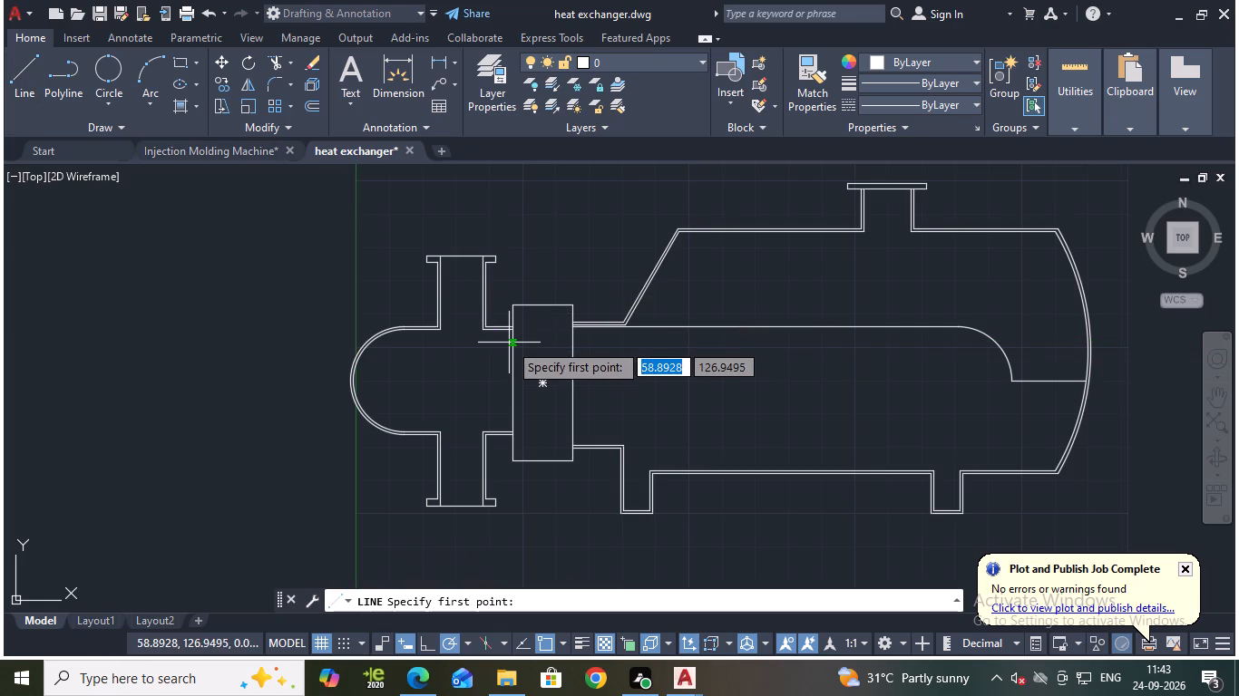
left_click(511, 341)
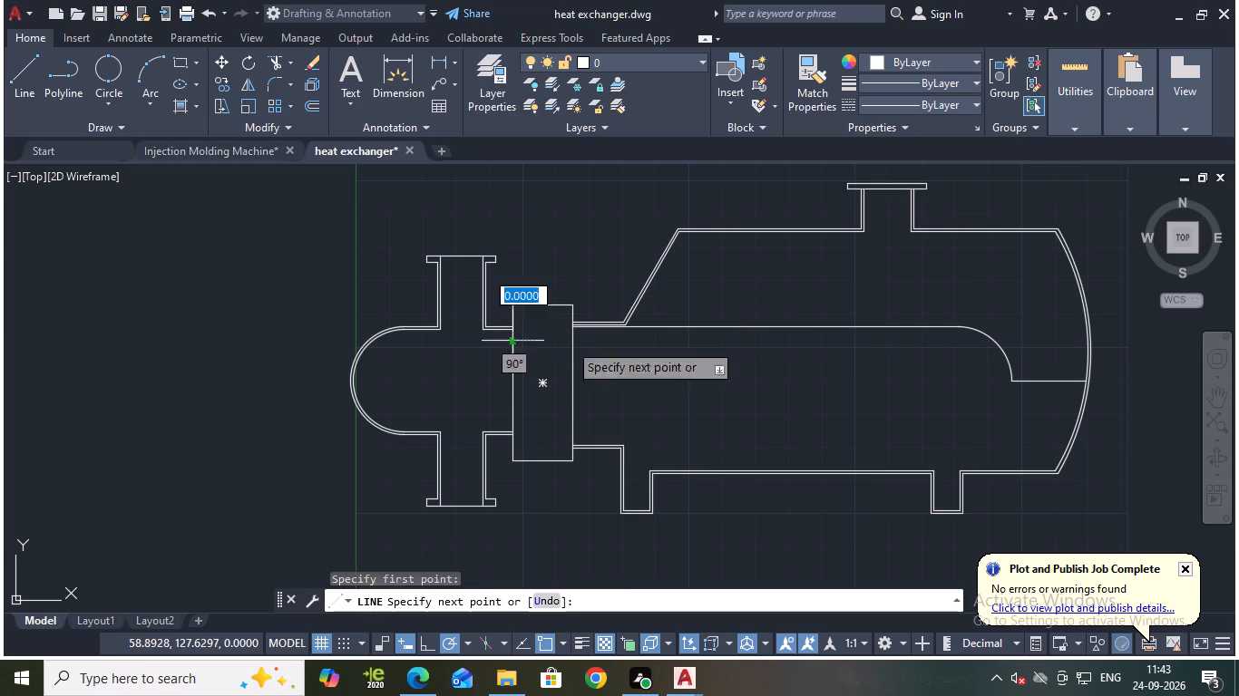
left_click(944, 340)
key("Escape")
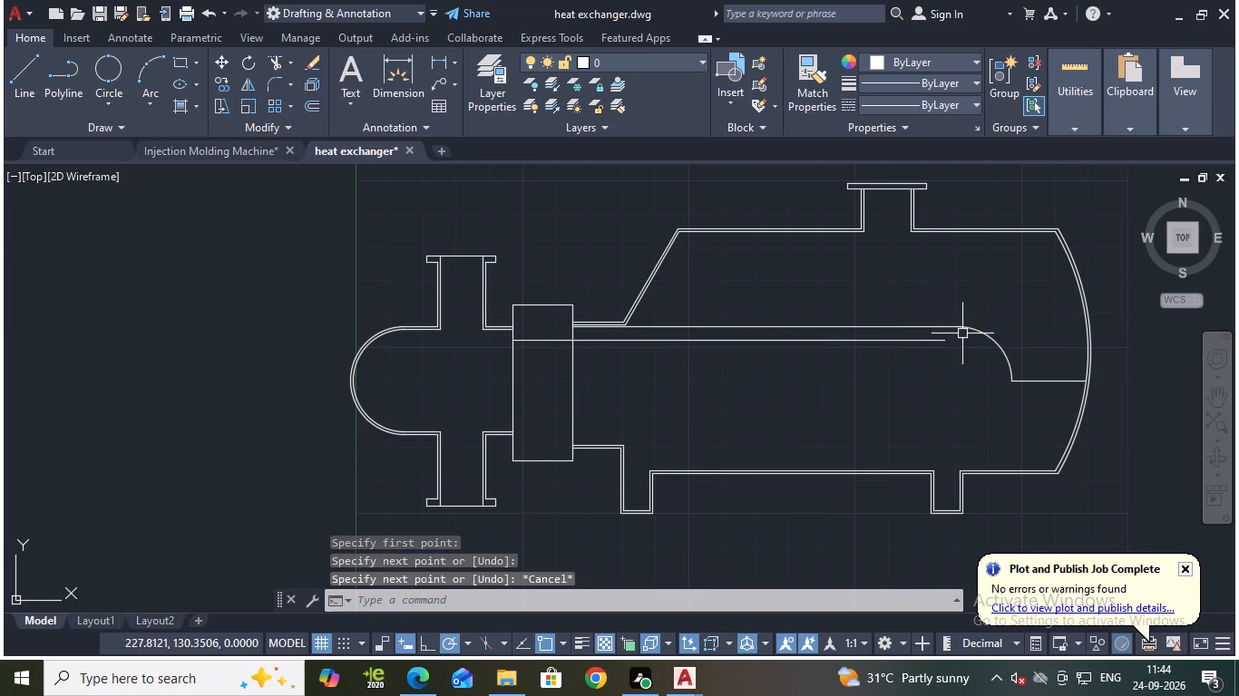
left_click(831, 342)
key("Escape")
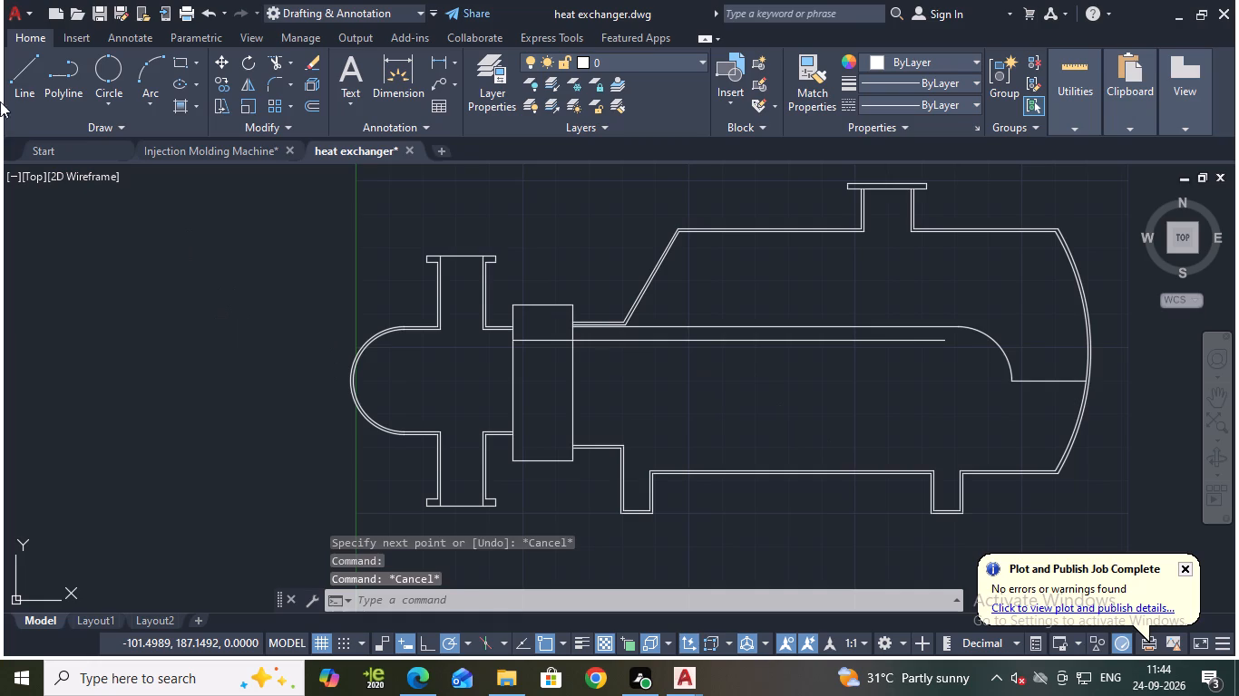
Draw a horizontal centreline about 216 units long from the flange rectangle's centre to just beyond the shell's domed end.
left_click(7, 80)
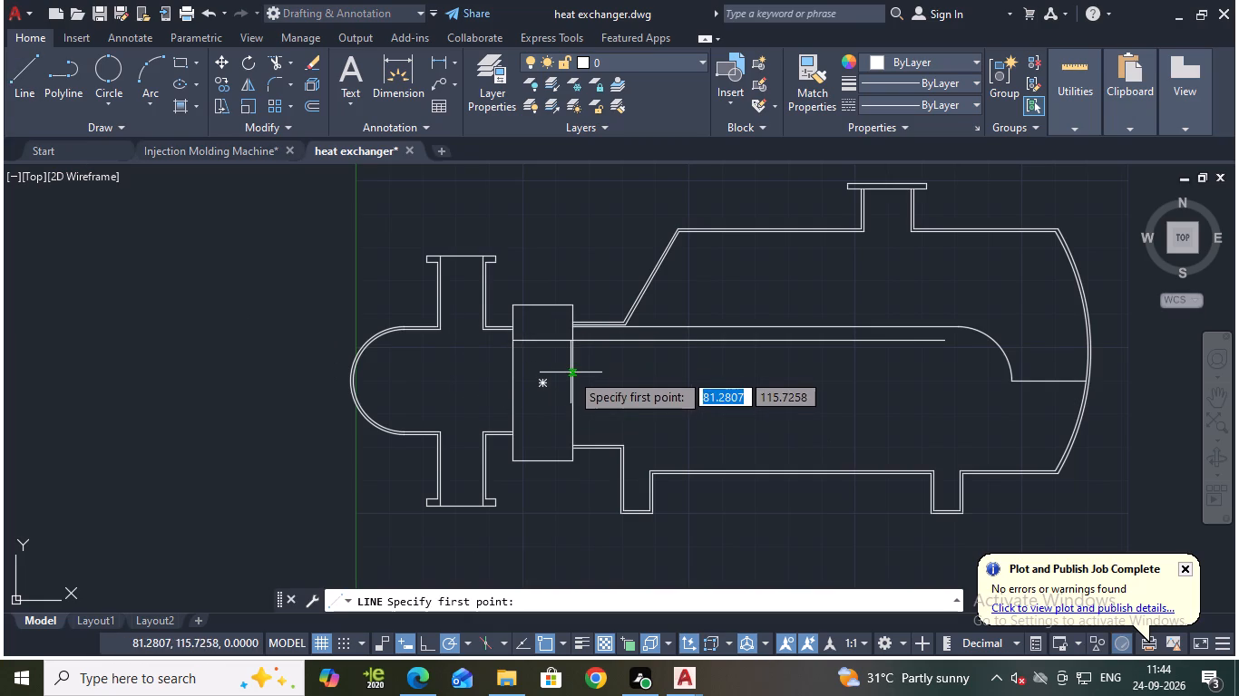
left_click(542, 384)
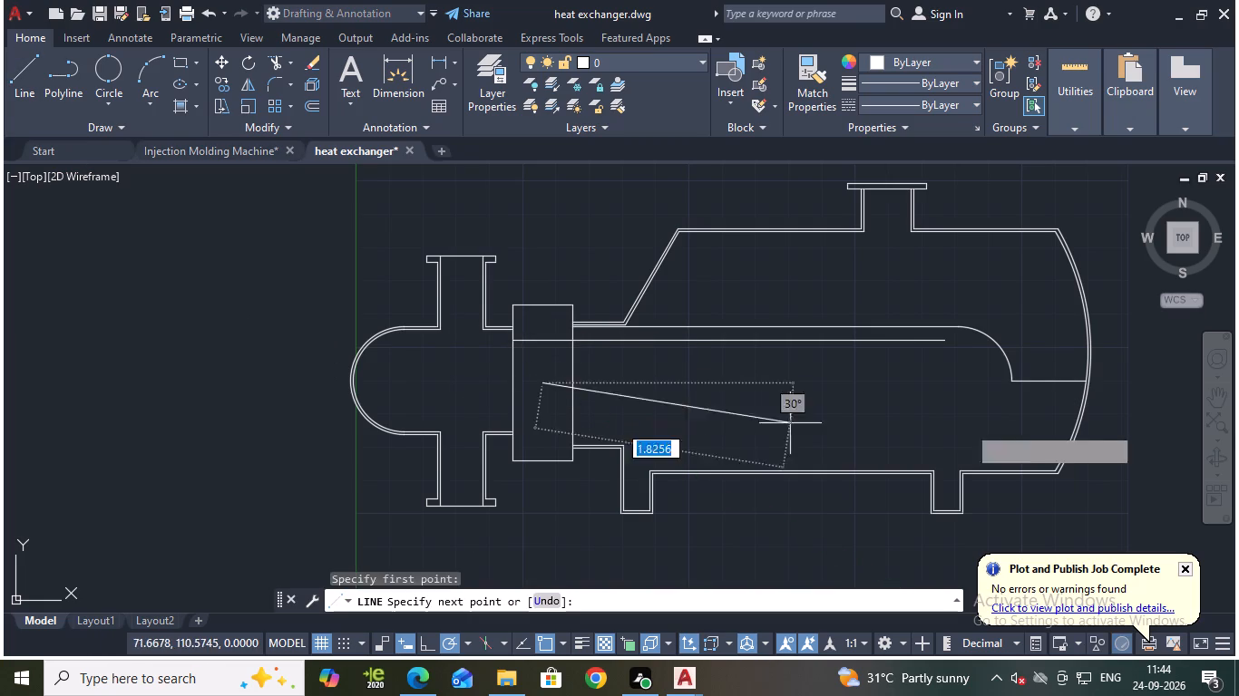
left_click(1118, 383)
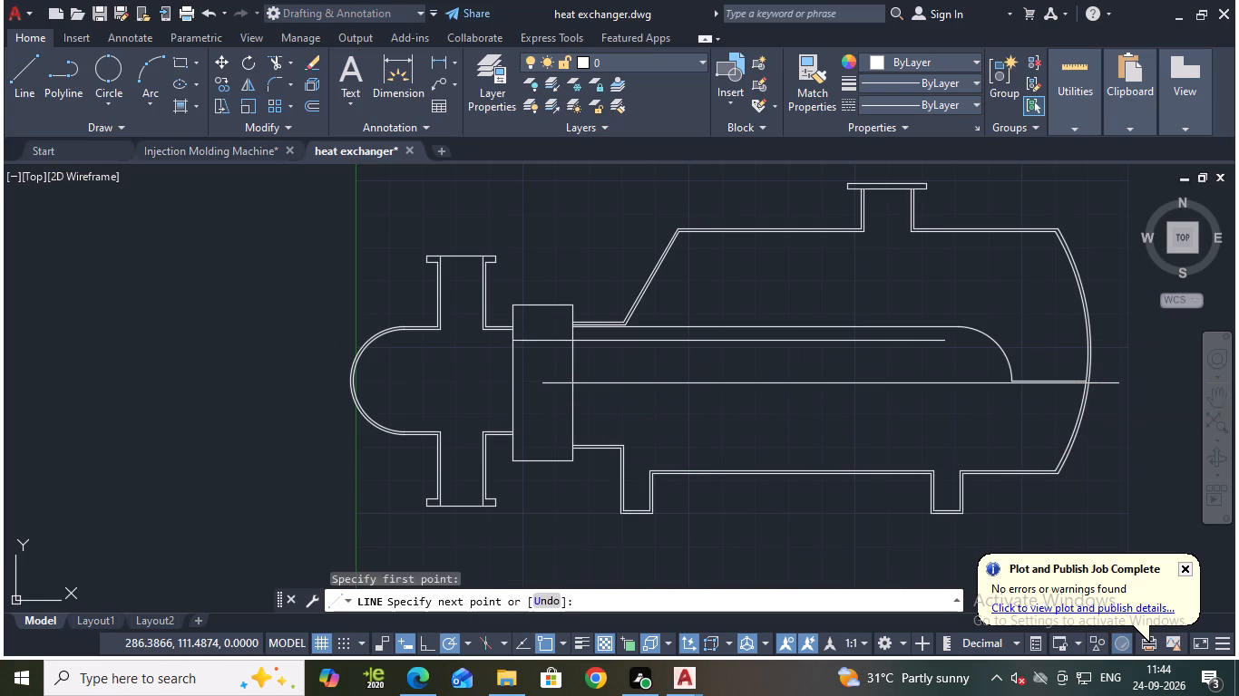
key("Escape")
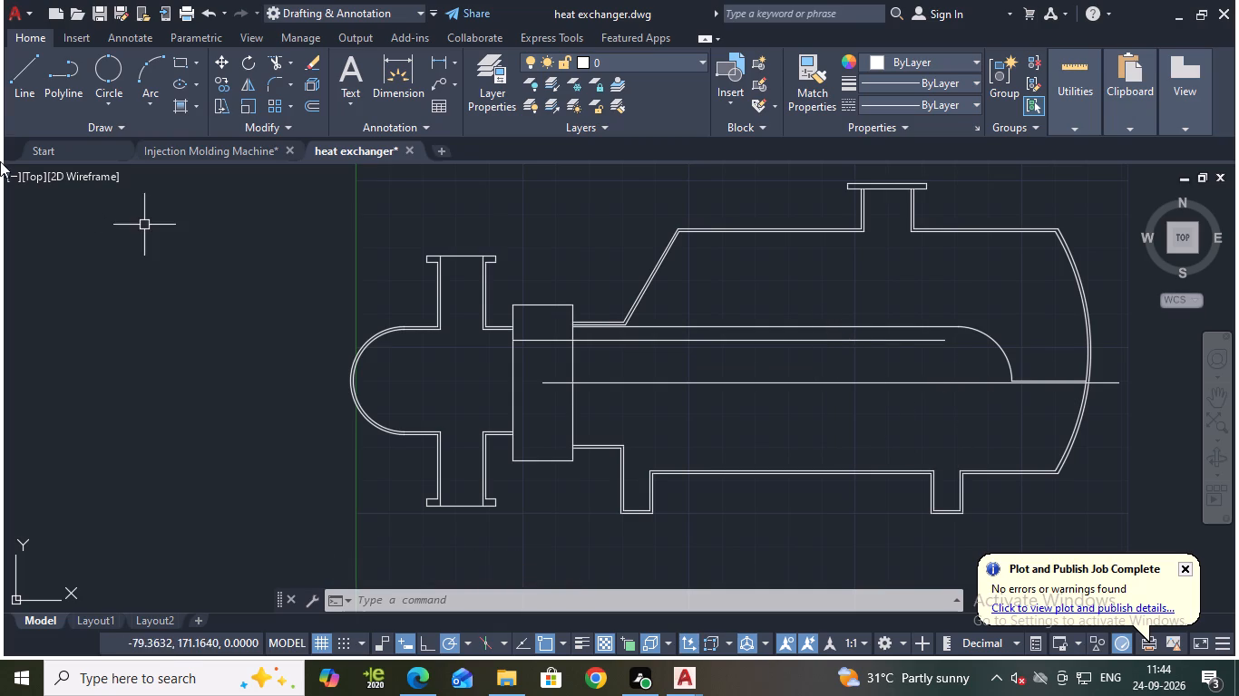
key("Escape")
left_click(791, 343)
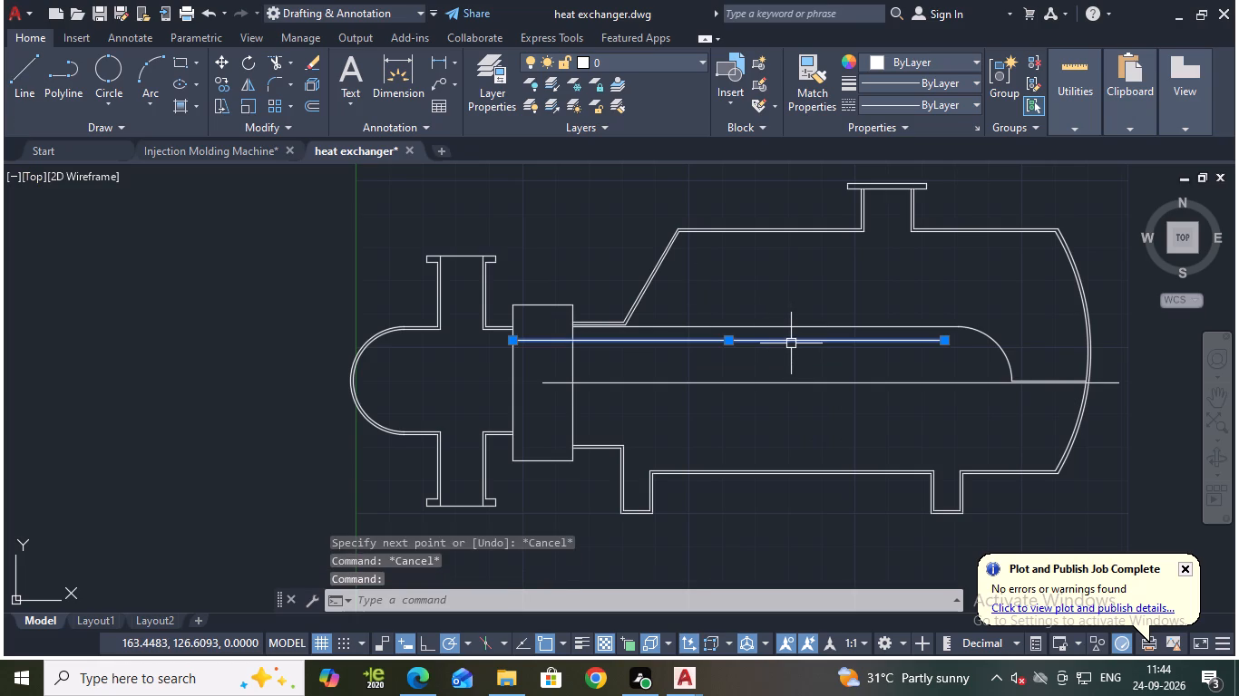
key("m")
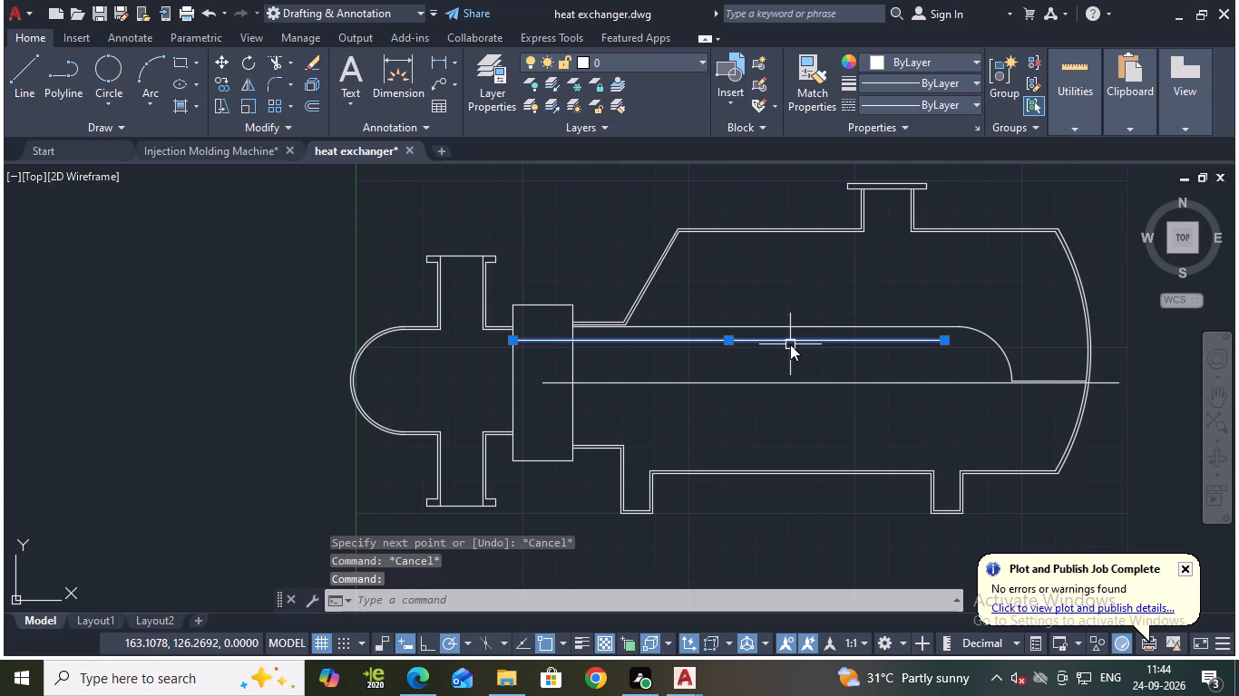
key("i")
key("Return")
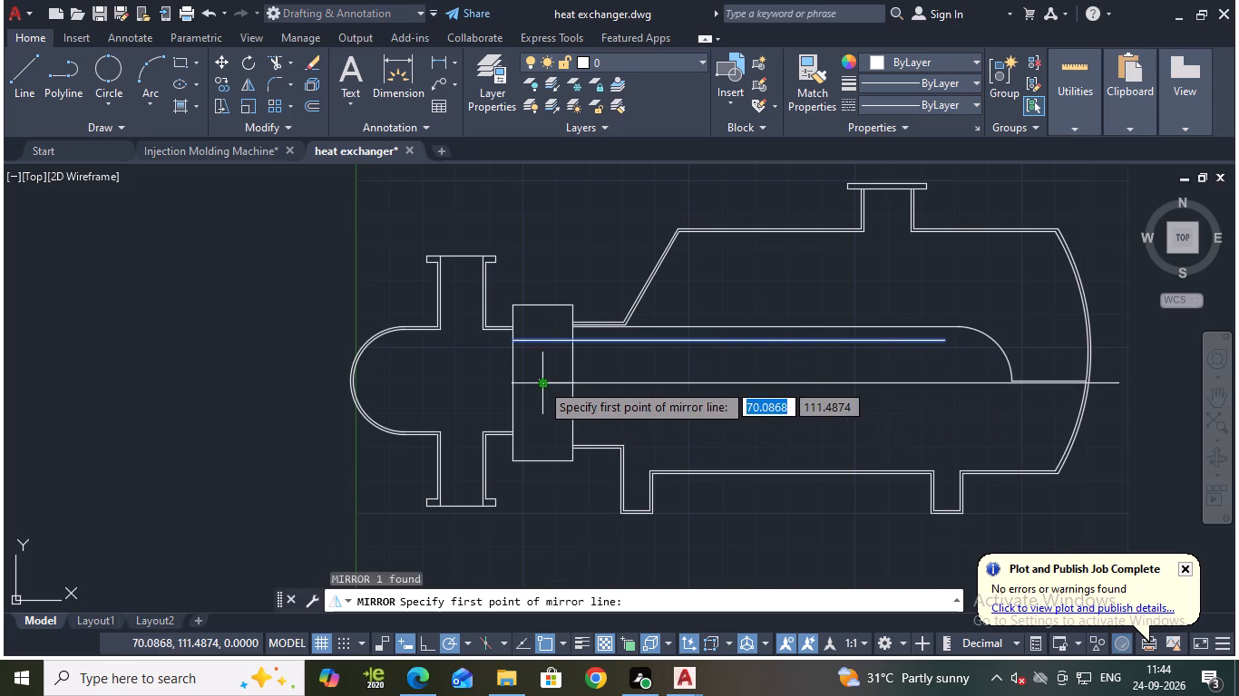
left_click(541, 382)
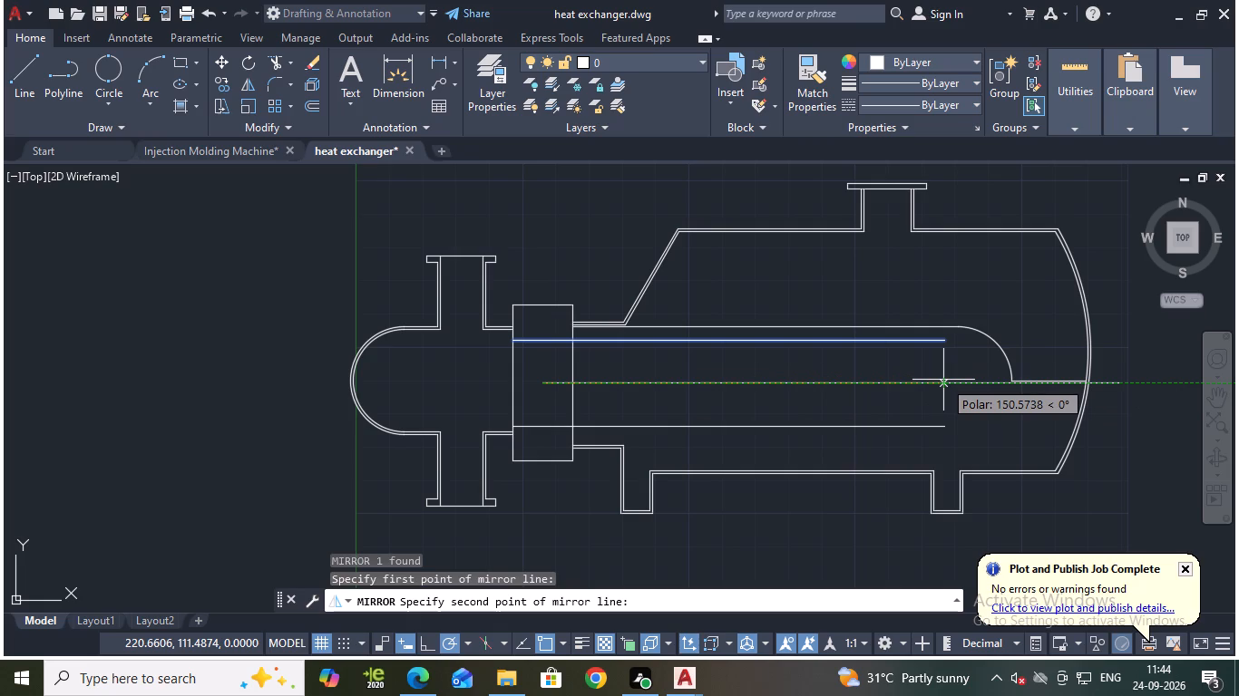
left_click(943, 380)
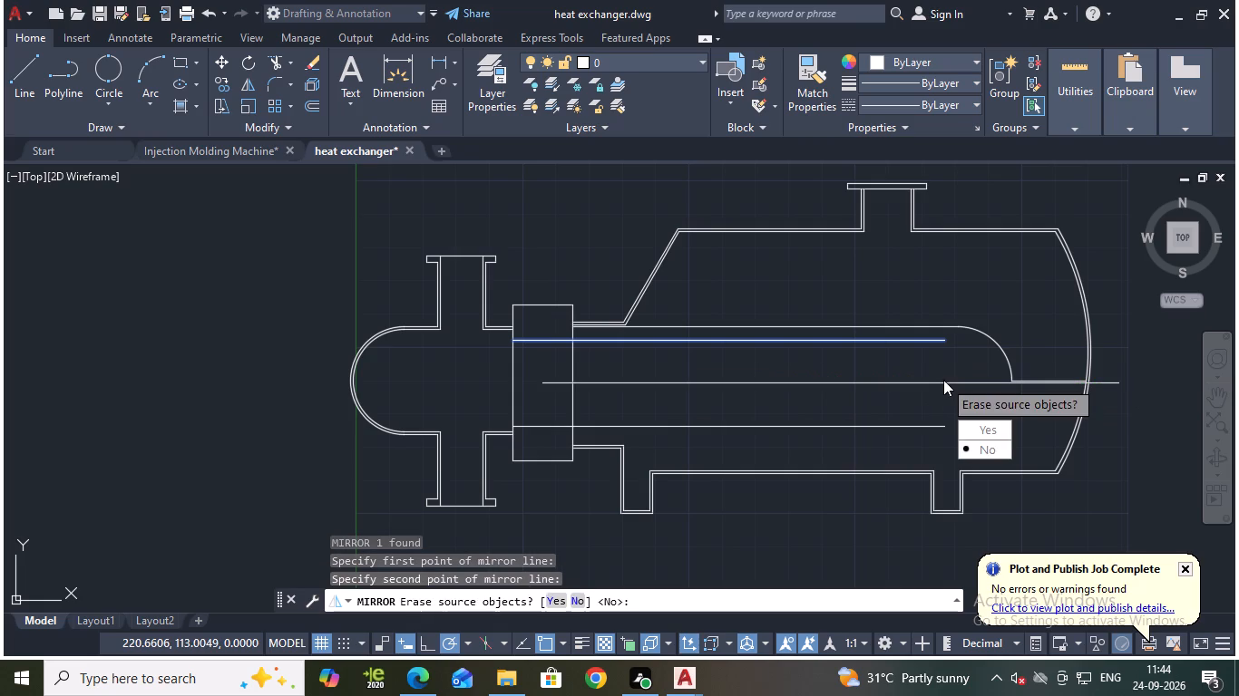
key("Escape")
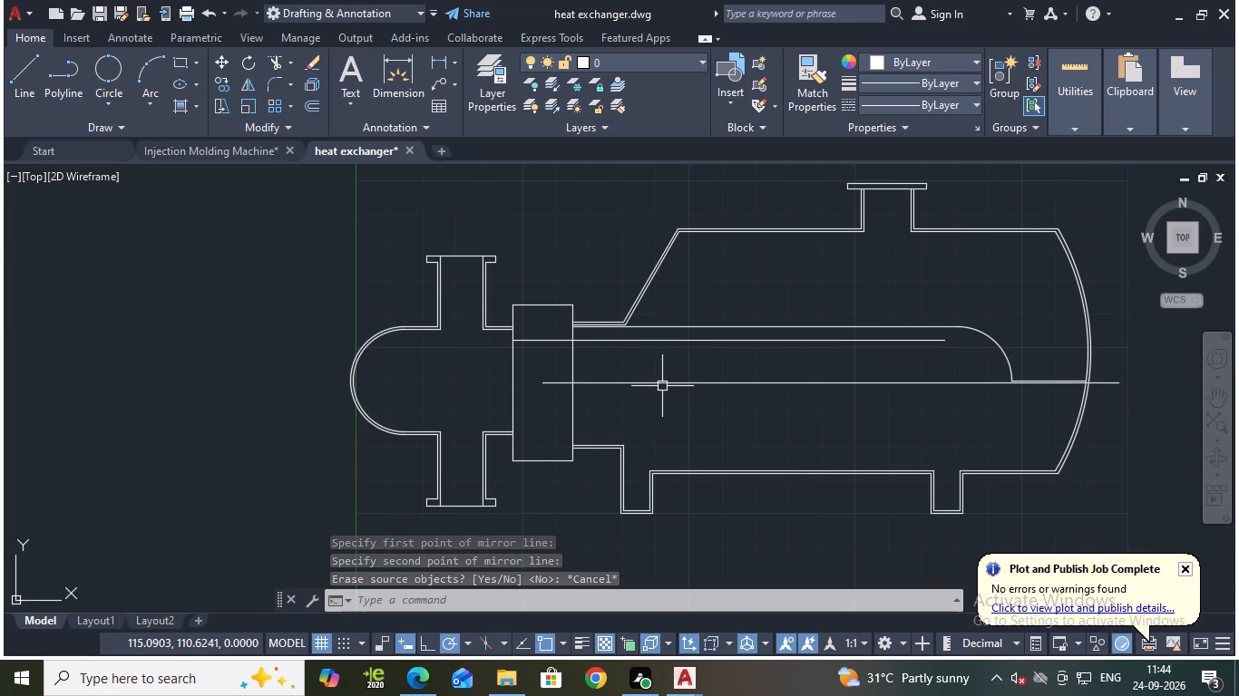
Mirror the inner tube line about the horizontal centreline, keeping the source line.
scroll(662, 385, "down", 1)
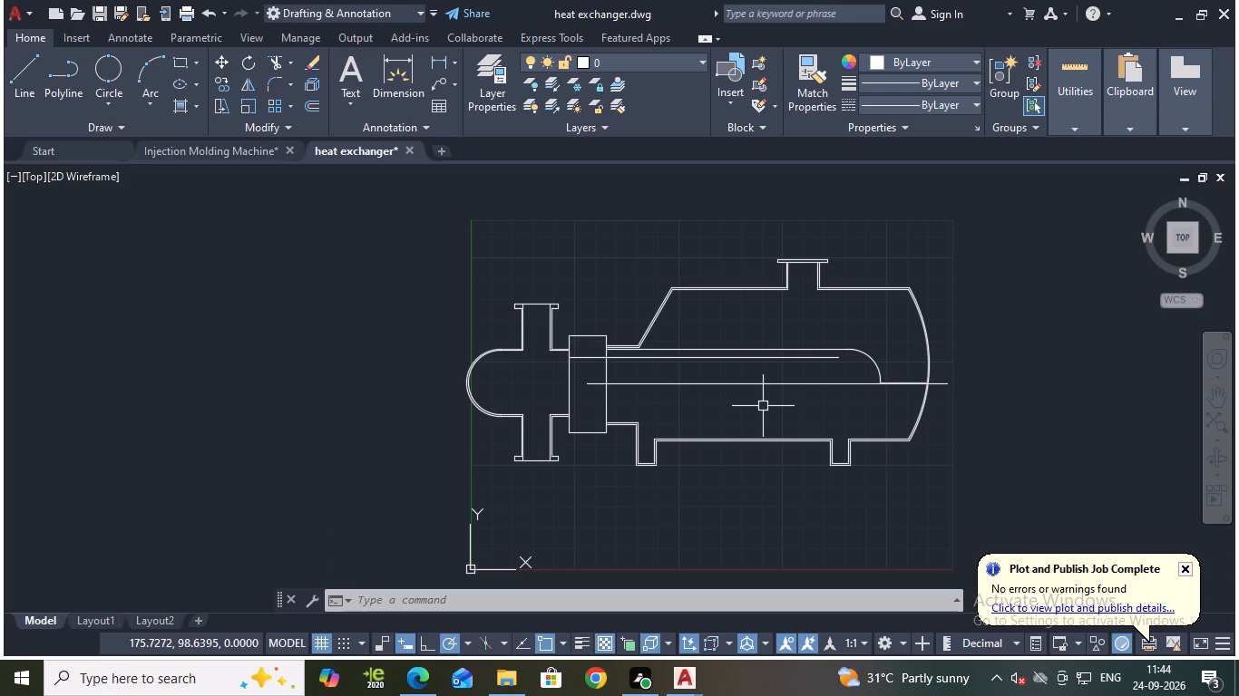
scroll(710, 438, "up", 1)
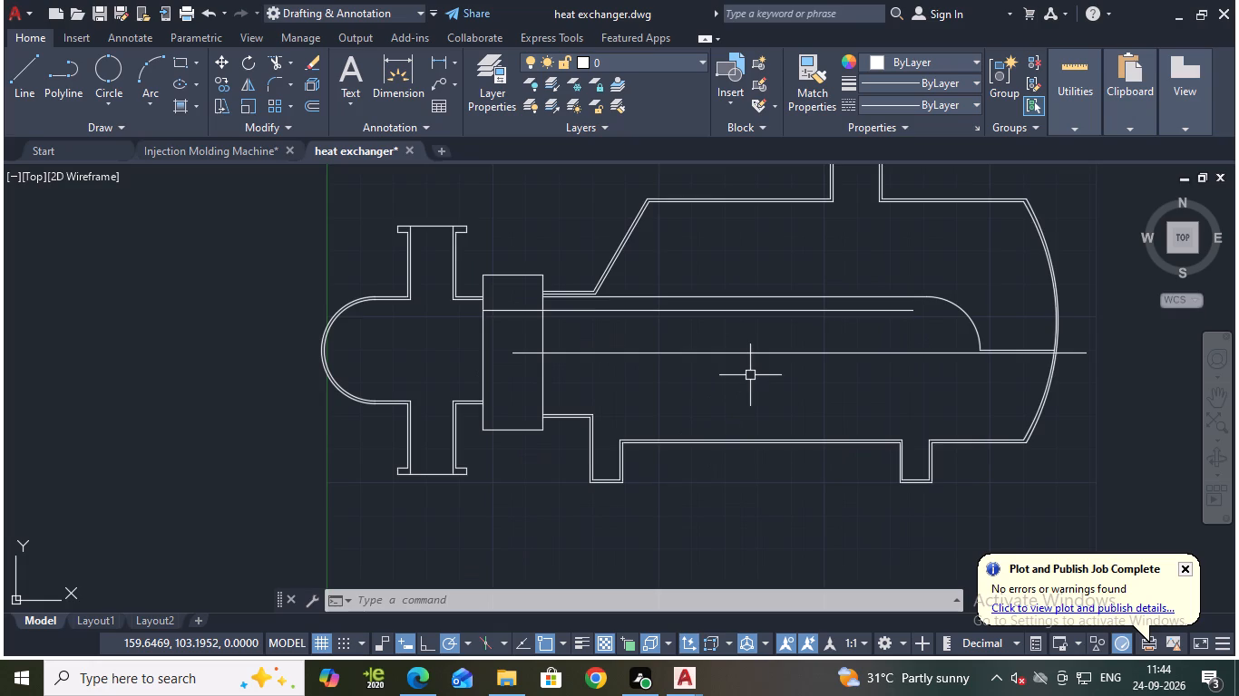
middle_click_drag(750, 374, 654, 425)
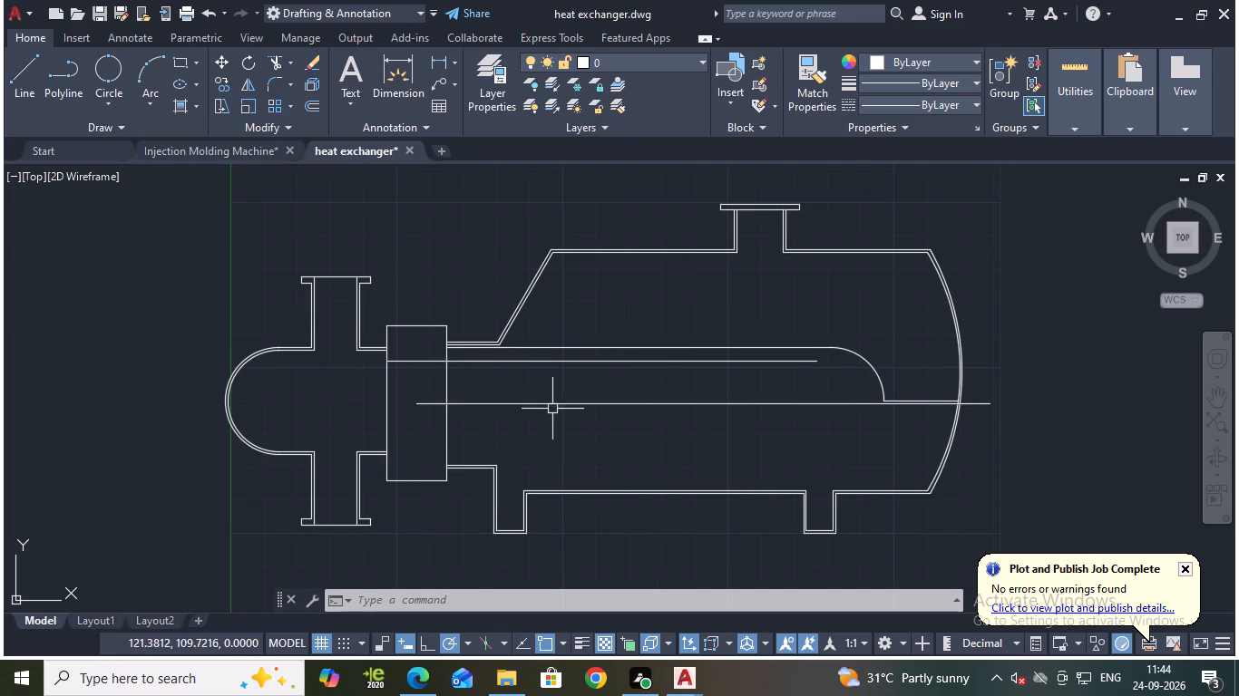
left_click(513, 362)
type("mi")
key("Return")
left_click(419, 403)
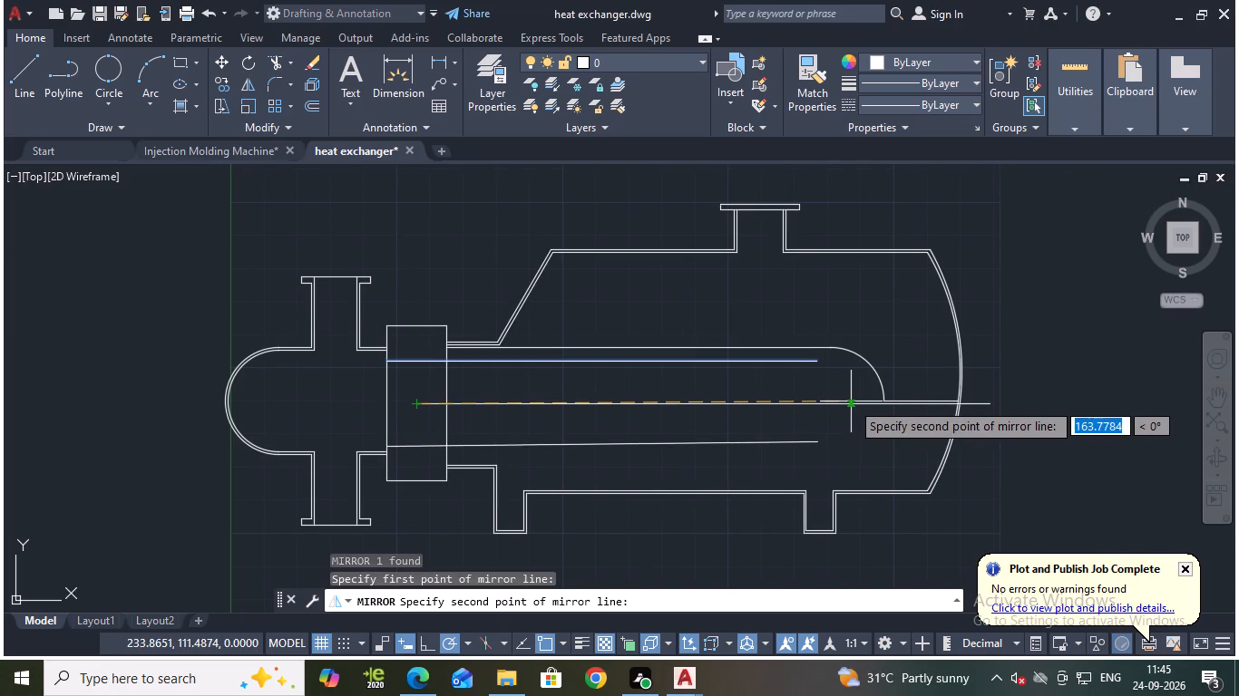
left_click(1067, 403)
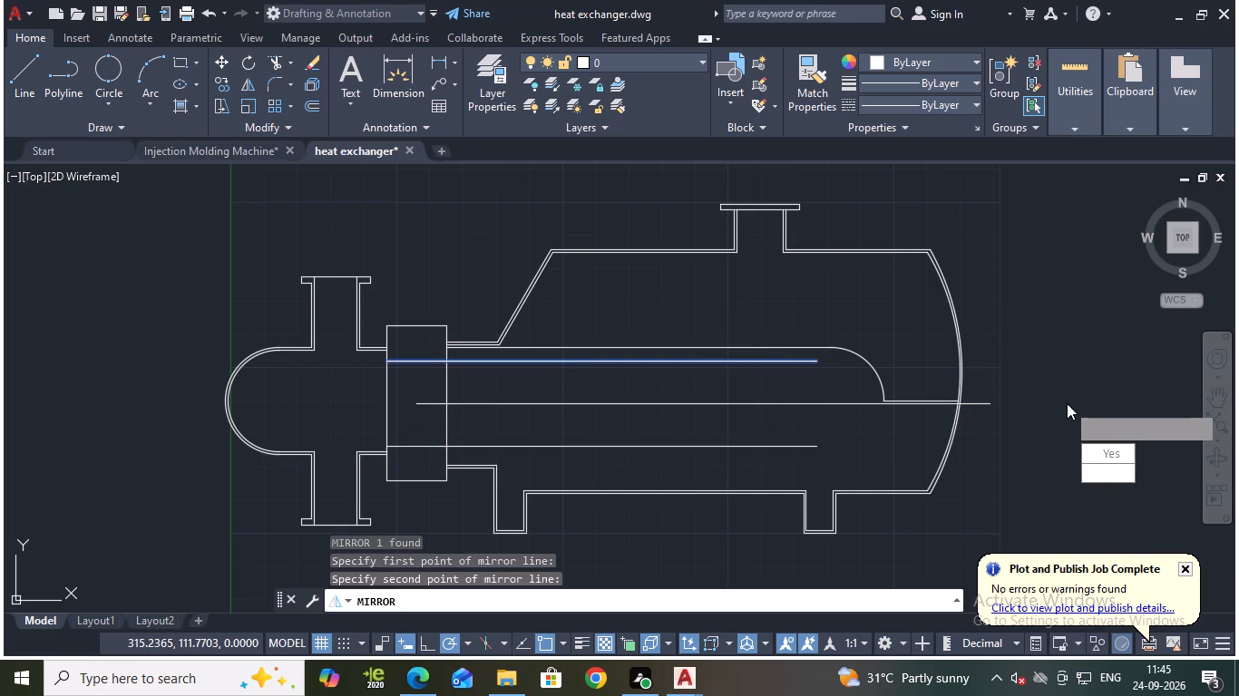
left_click_drag(1093, 471, 1067, 403)
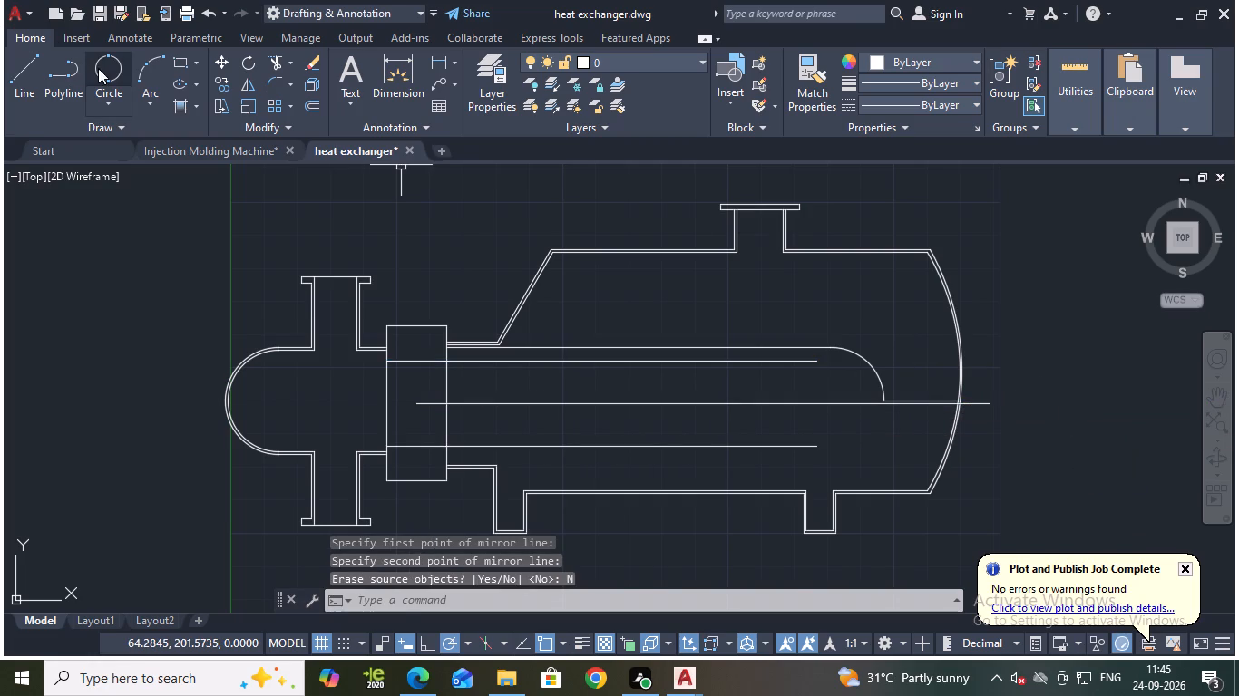
Draw a two-point circle spanning the dome-side ends of the upper and lower inner tube lines.
left_click(102, 68)
left_click(817, 362)
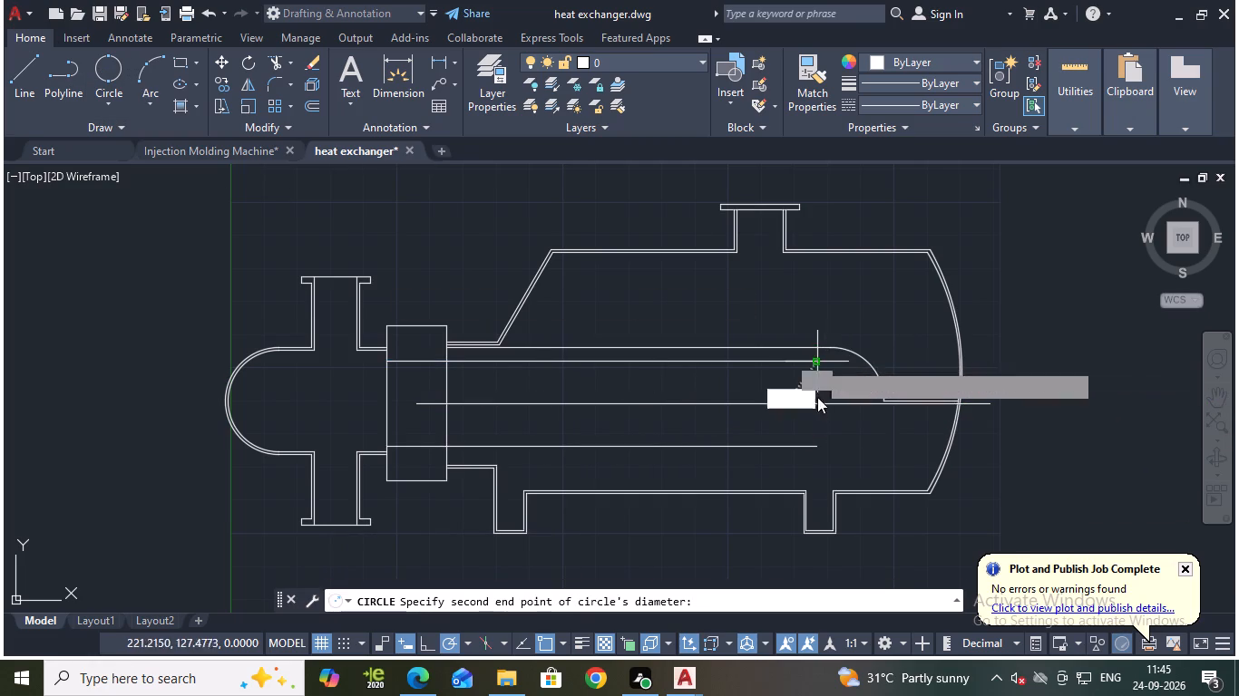
left_click(817, 448)
key("Escape")
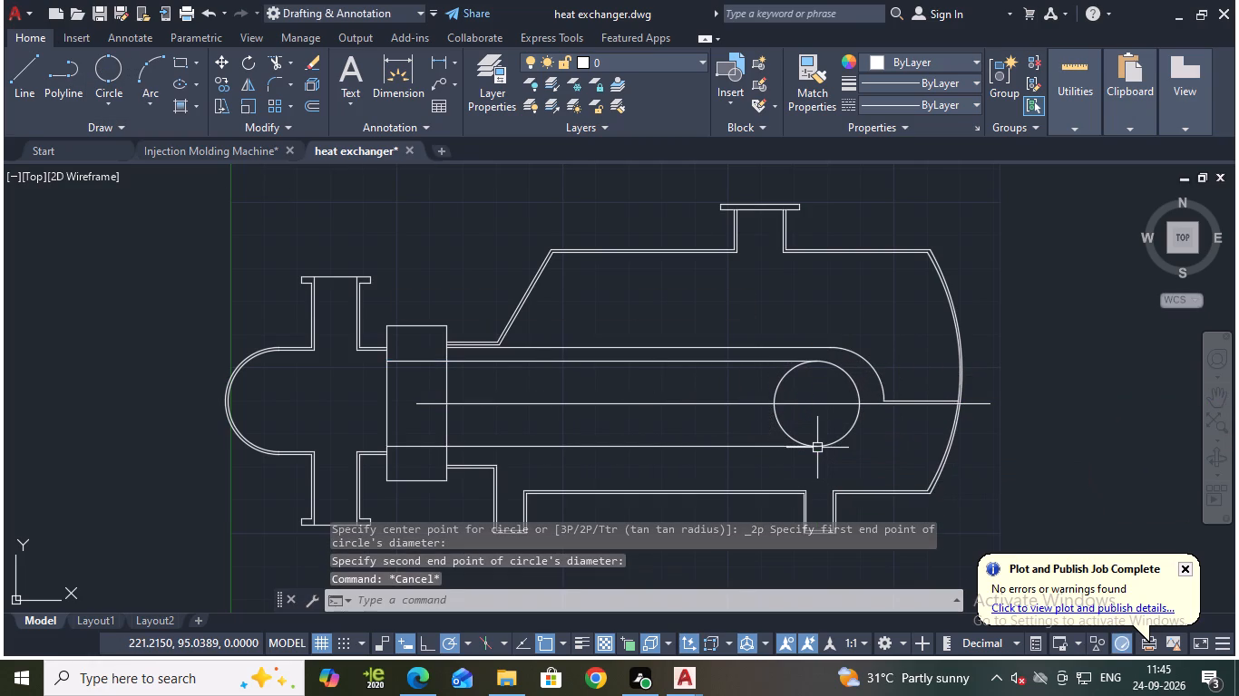
Trim the flange-side half of the circle to leave a rounded end between the two inner tube lines.
type("tr")
key("Return")
left_click(786, 435)
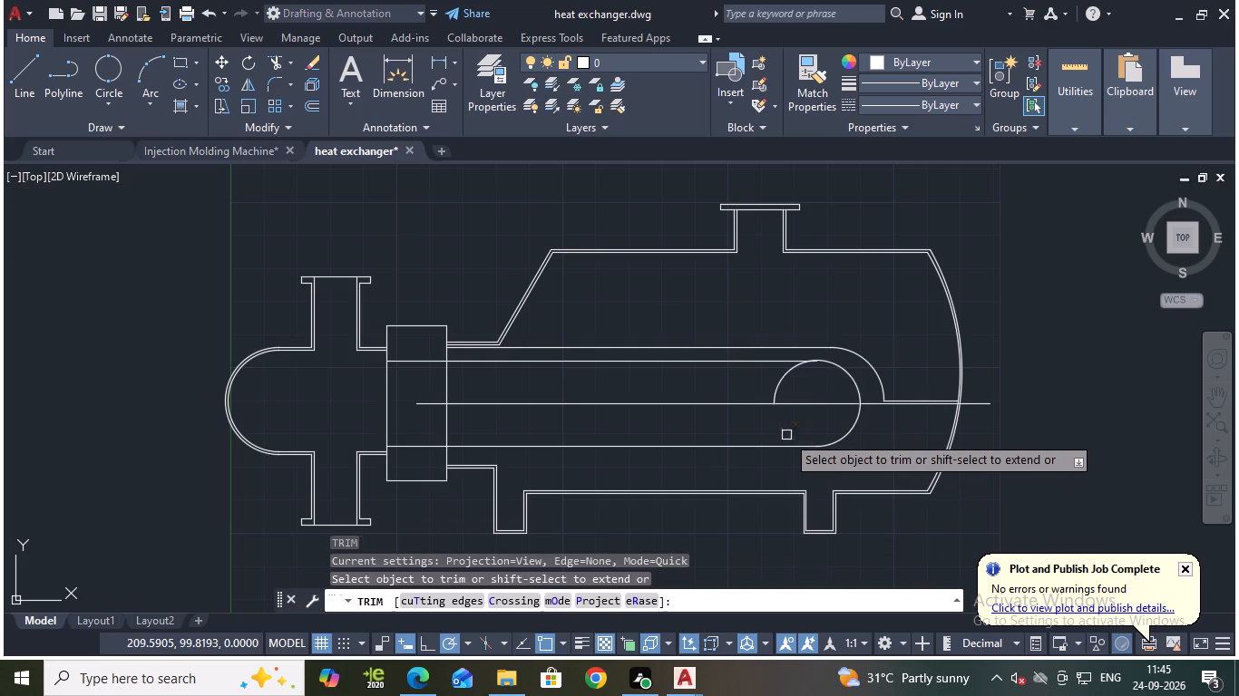
left_click(785, 380)
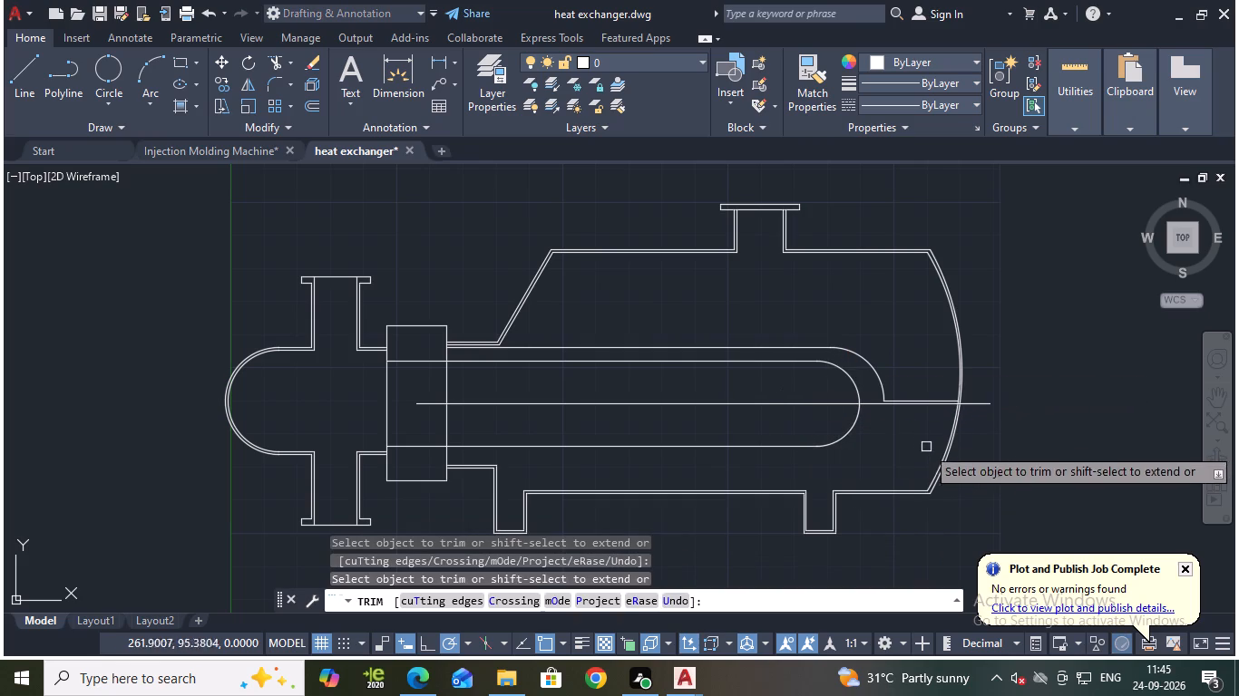
key("Escape")
Join the end arc with the upper and lower inner tube lines into one polyline.
left_click(842, 443)
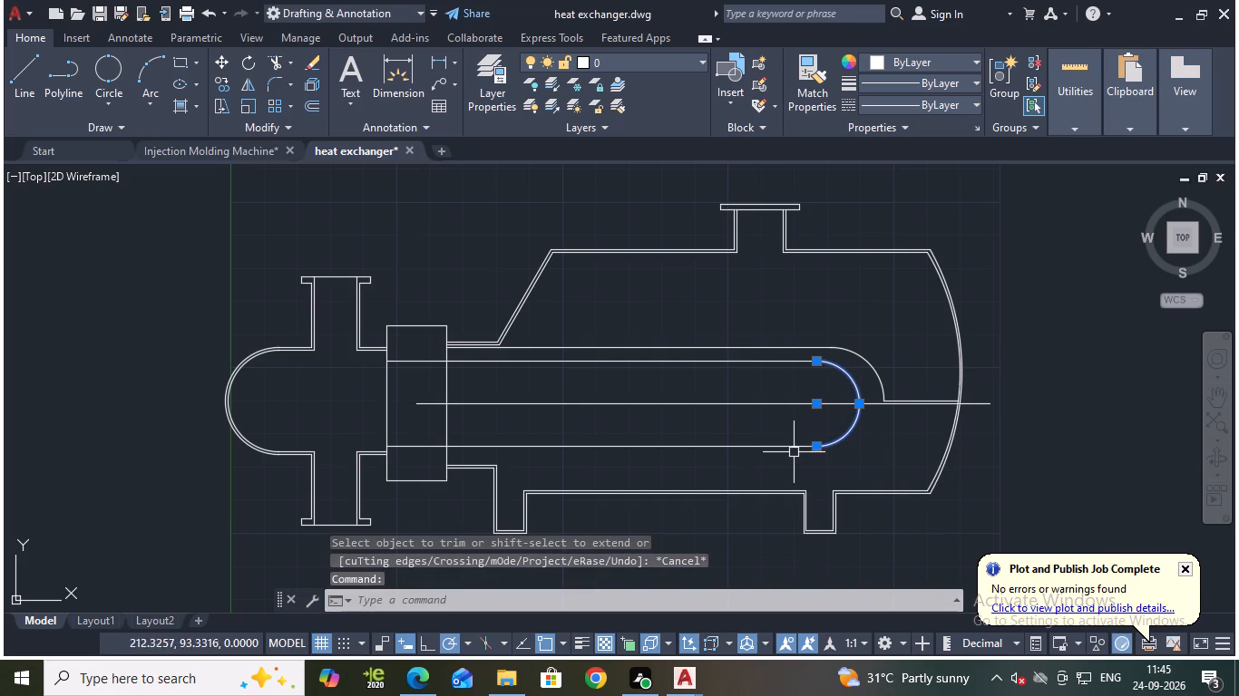
left_click(785, 448)
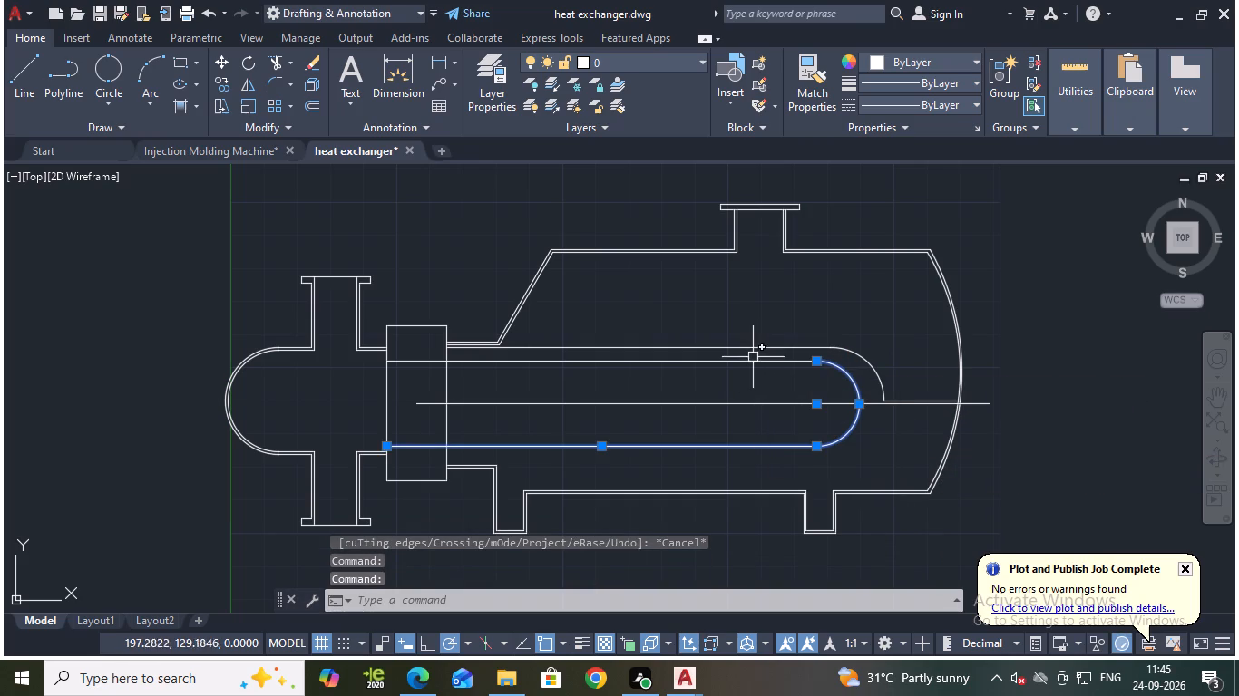
left_click(752, 362)
key("j")
key("Return")
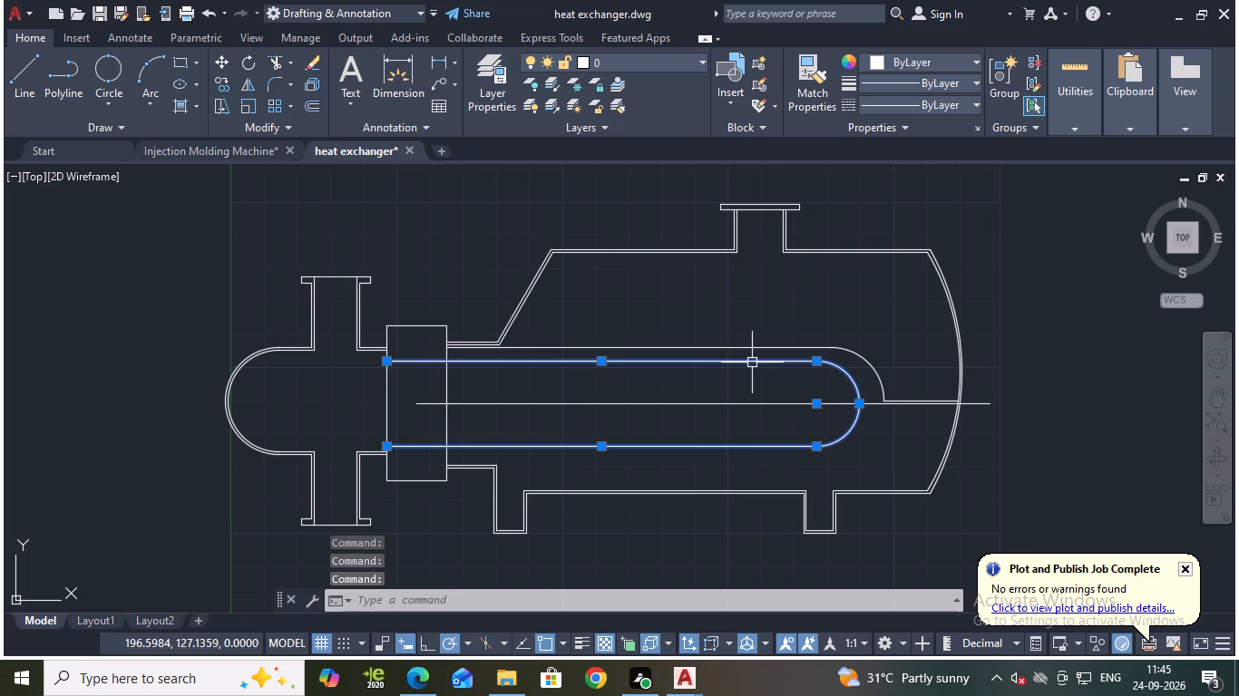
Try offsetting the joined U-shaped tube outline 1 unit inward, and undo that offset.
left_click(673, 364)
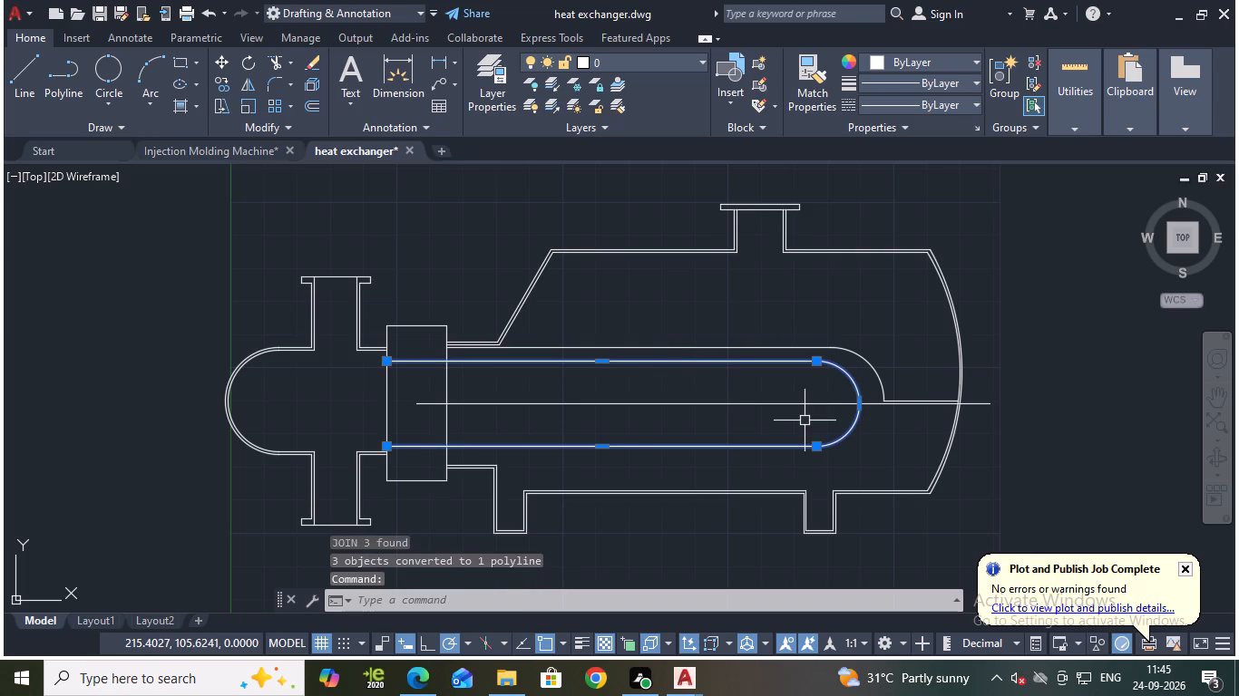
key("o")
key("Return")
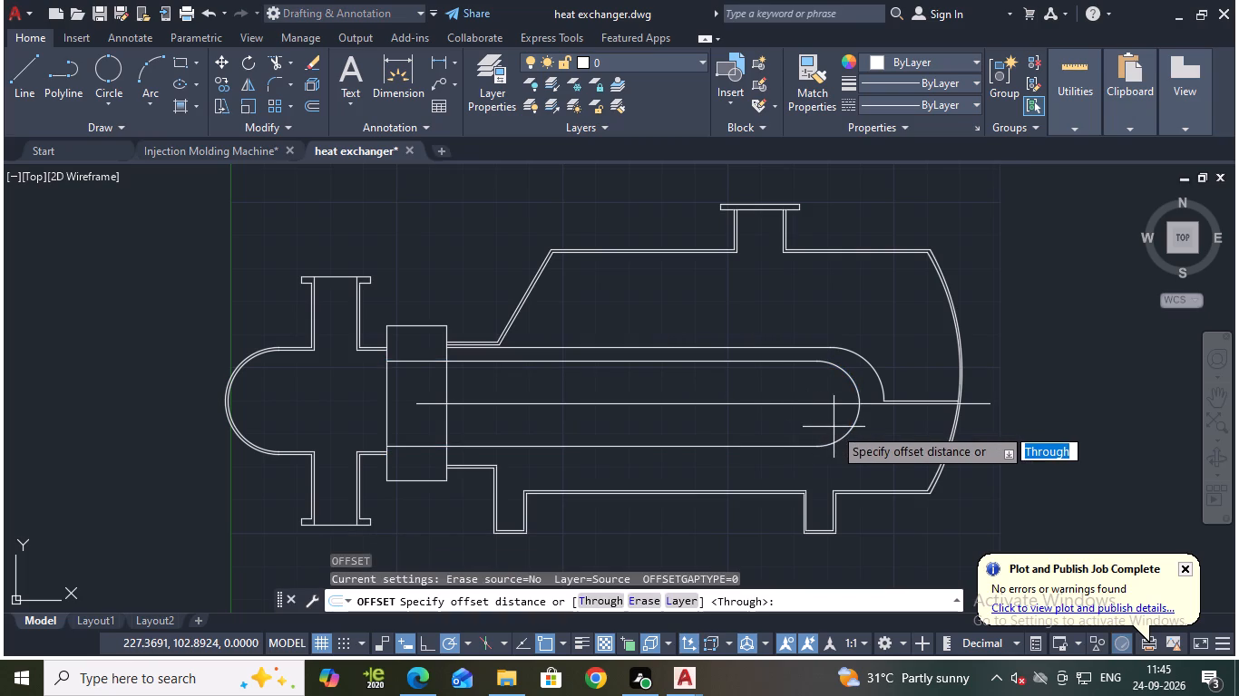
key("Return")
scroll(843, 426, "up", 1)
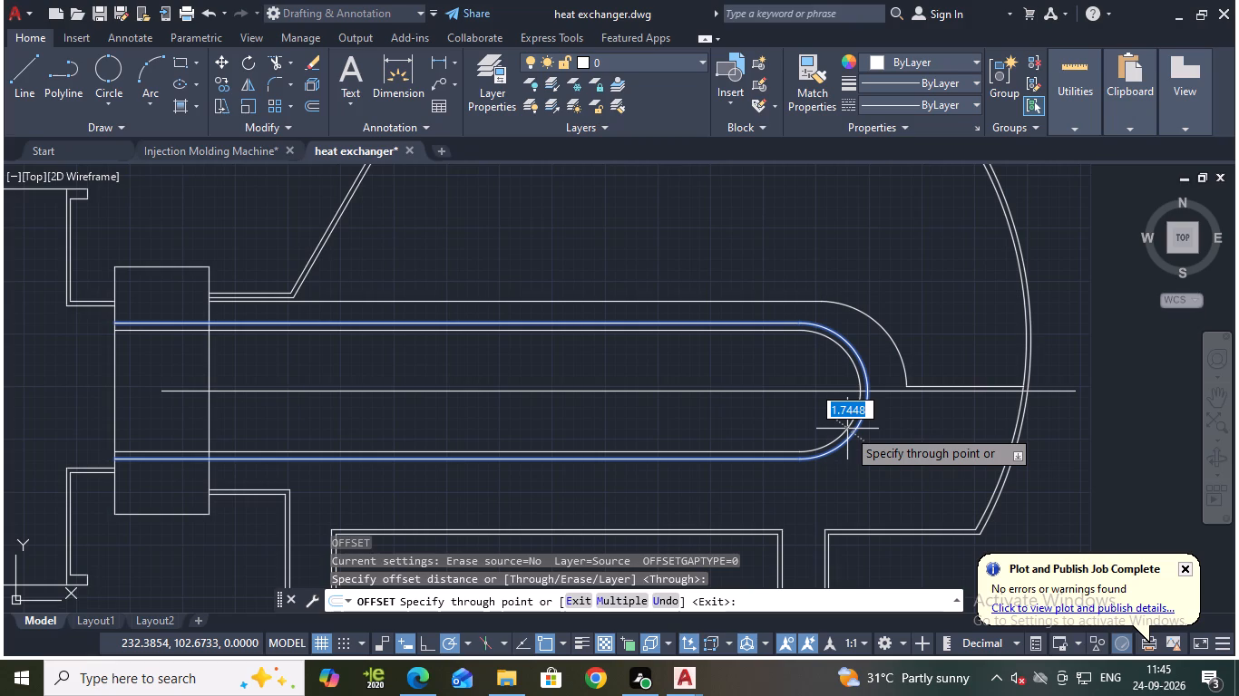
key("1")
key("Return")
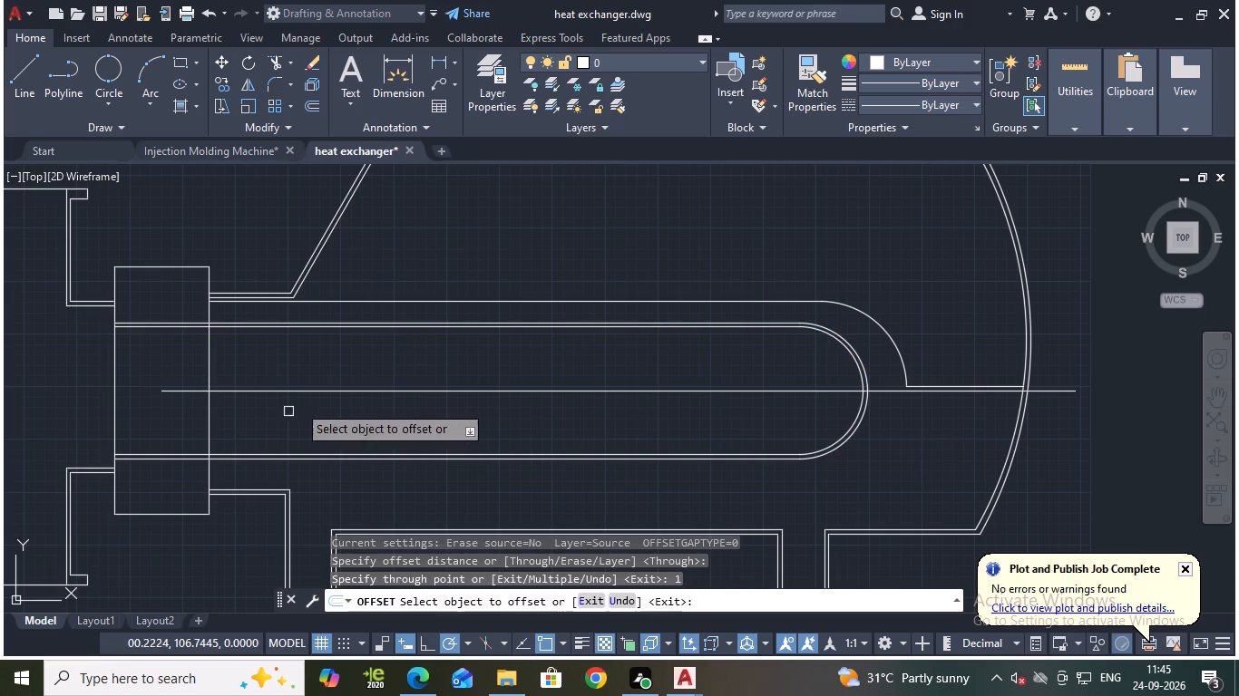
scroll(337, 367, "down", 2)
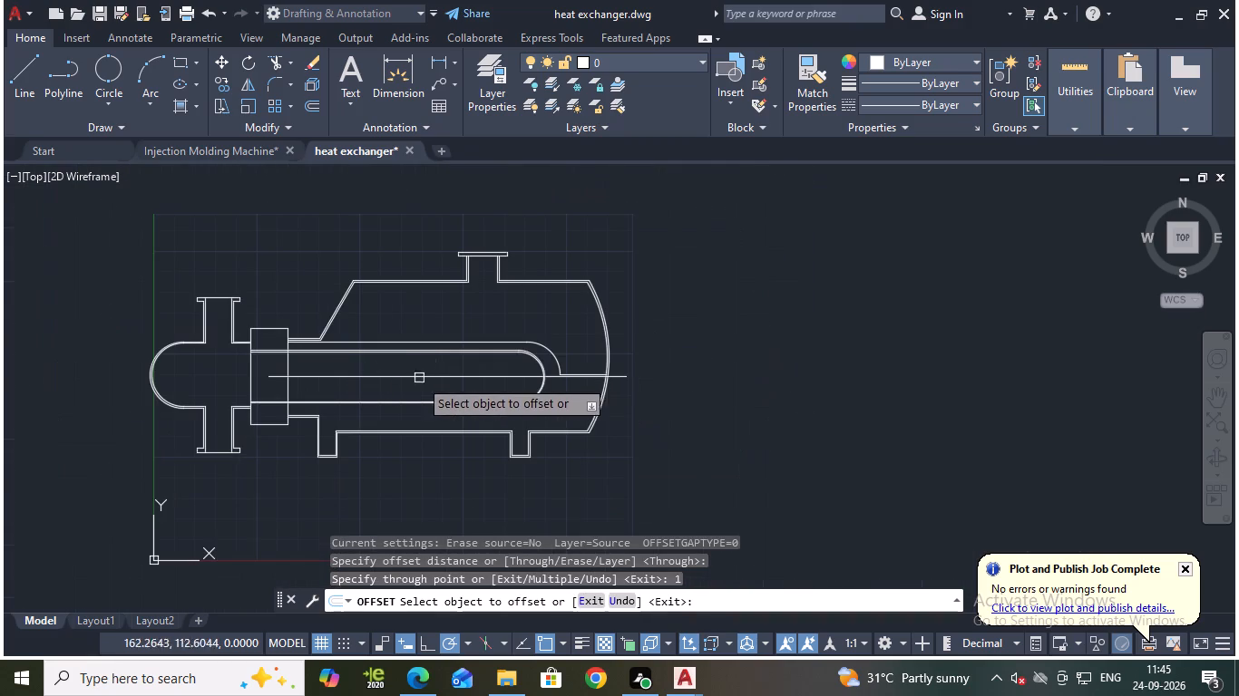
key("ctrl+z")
Offset the joined U-shaped tube outline 2 units inward.
scroll(463, 358, "up", 2)
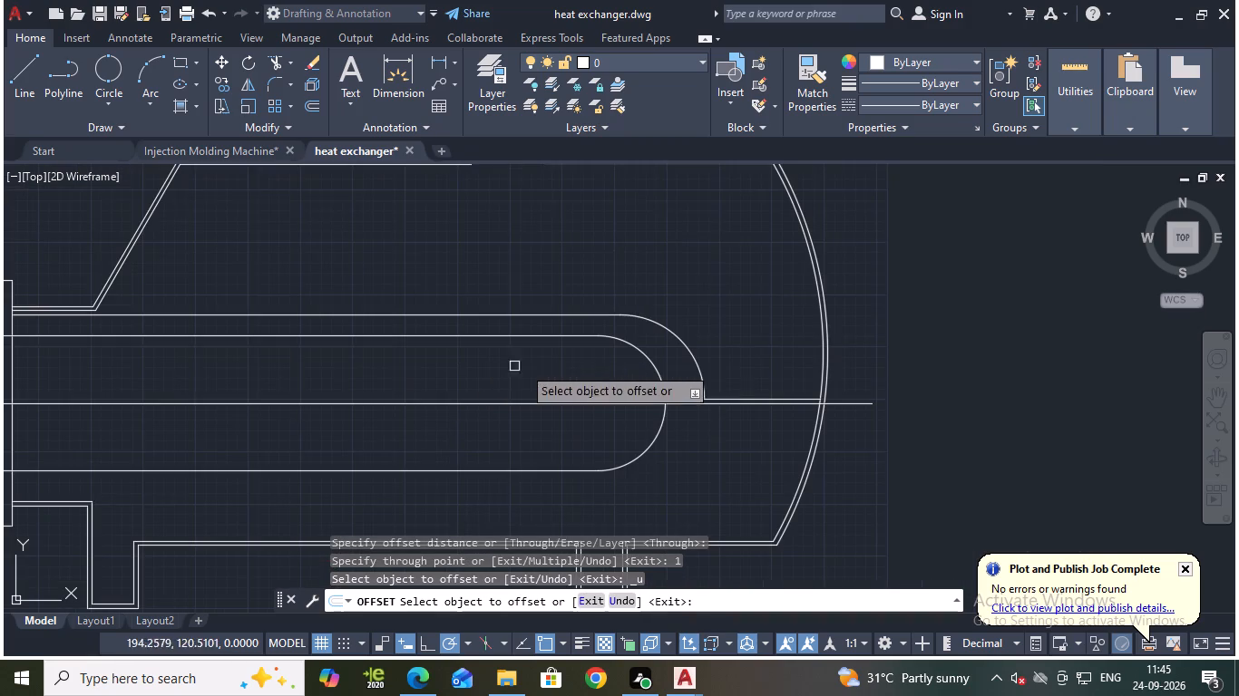
key("o")
key("Return")
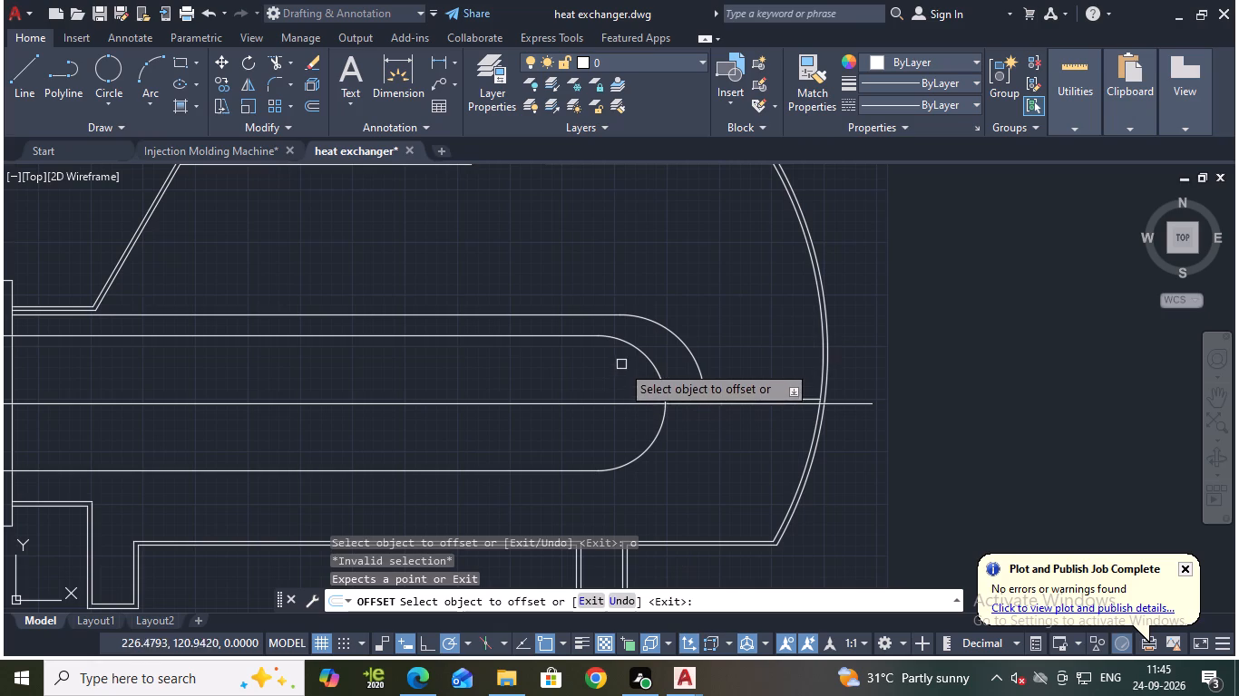
left_click(649, 361)
key("2")
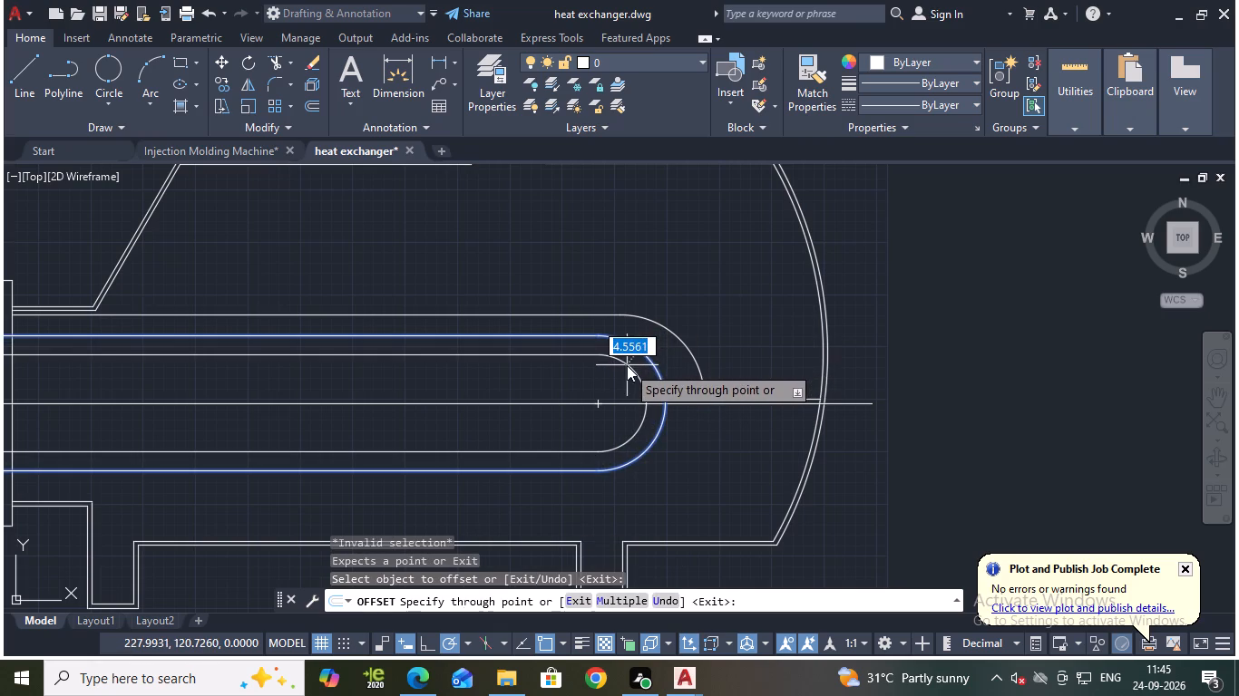
key("Return")
scroll(593, 366, "down", 1)
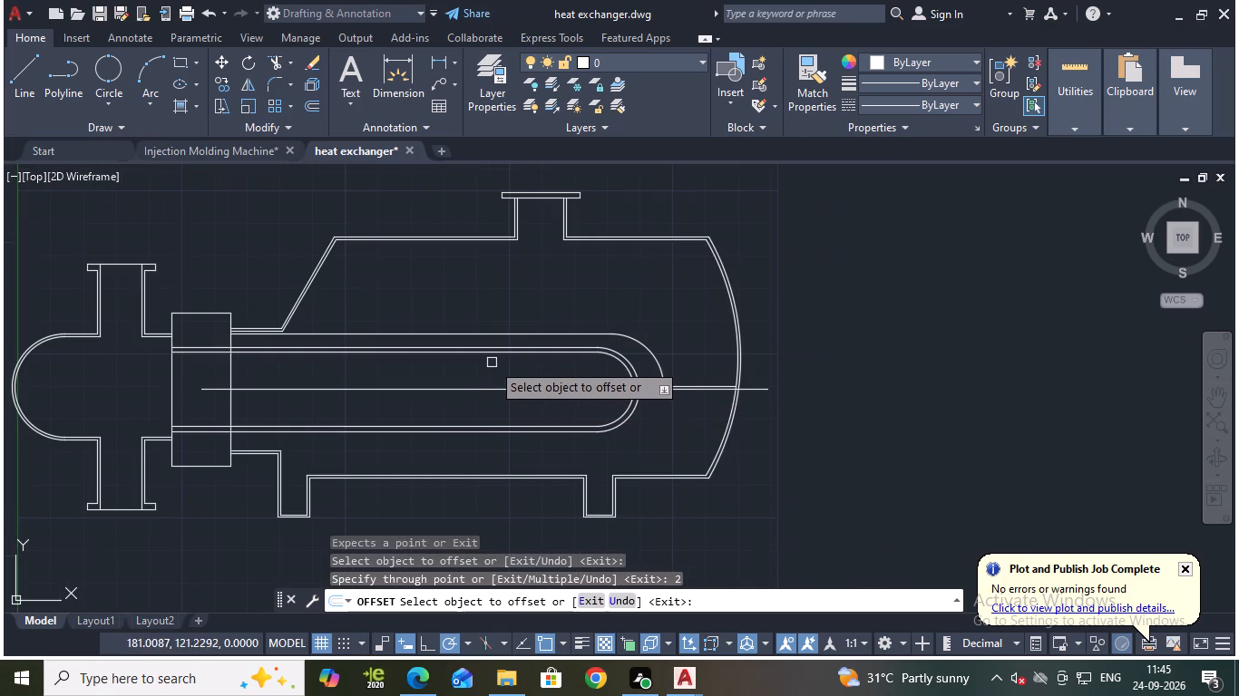
middle_click_drag(488, 371, 572, 365)
key("Escape")
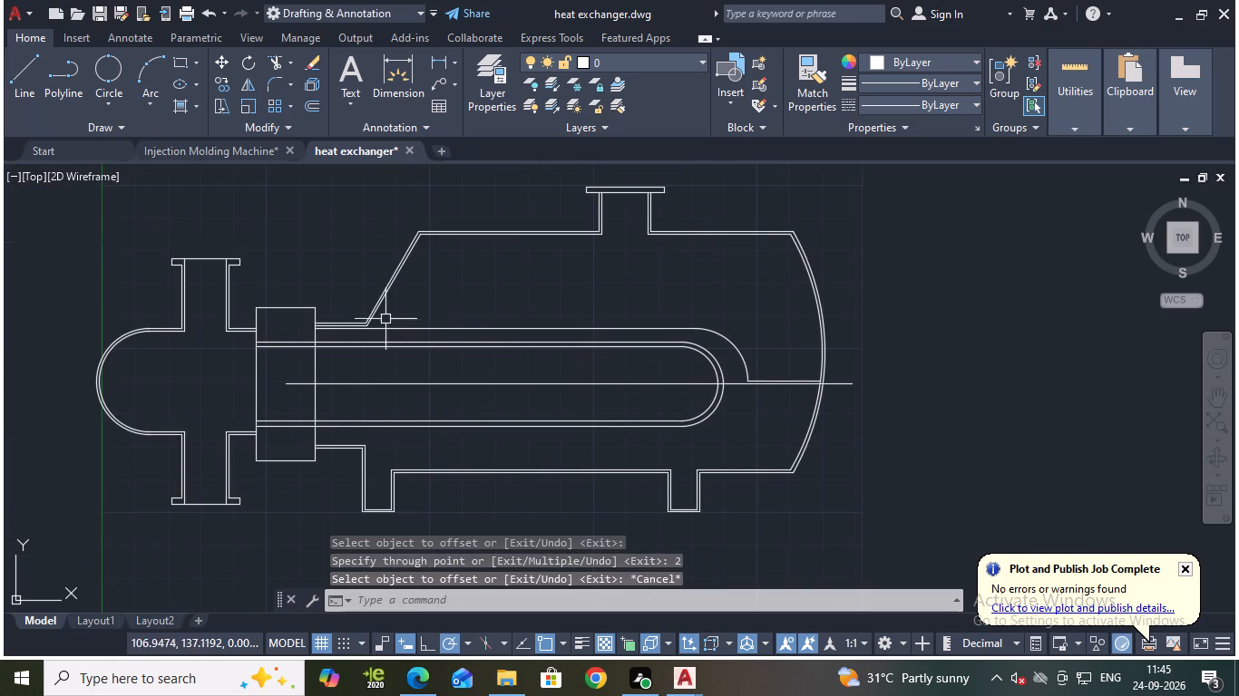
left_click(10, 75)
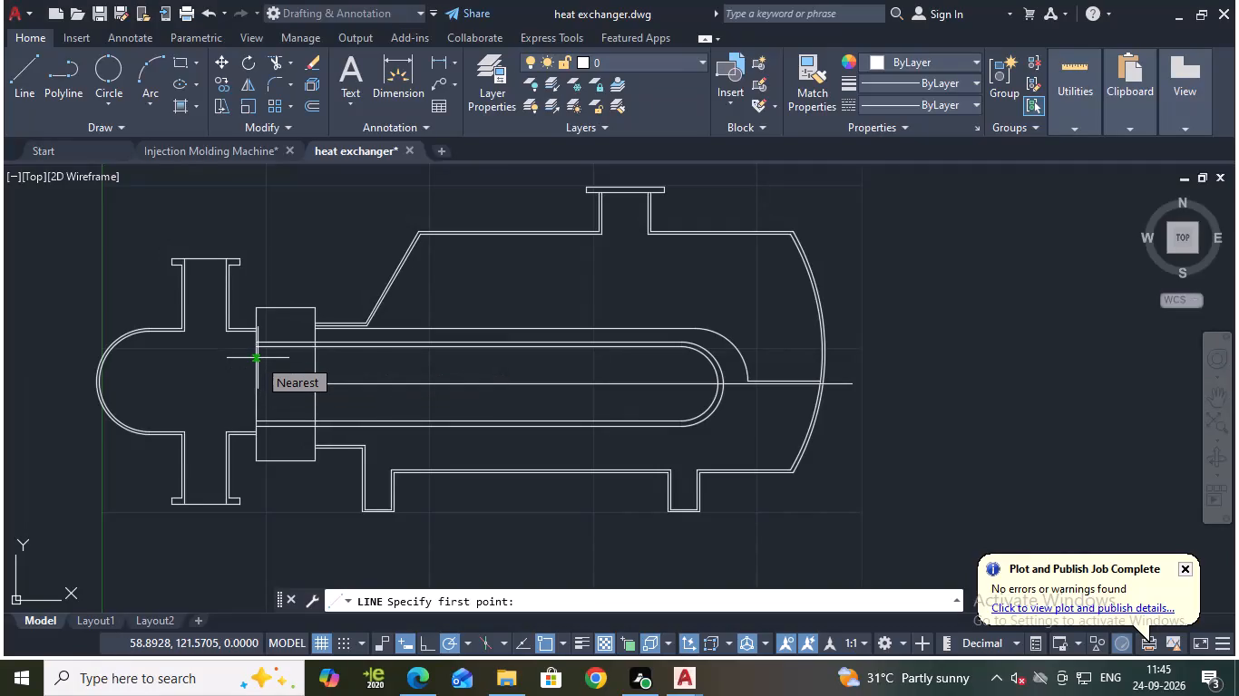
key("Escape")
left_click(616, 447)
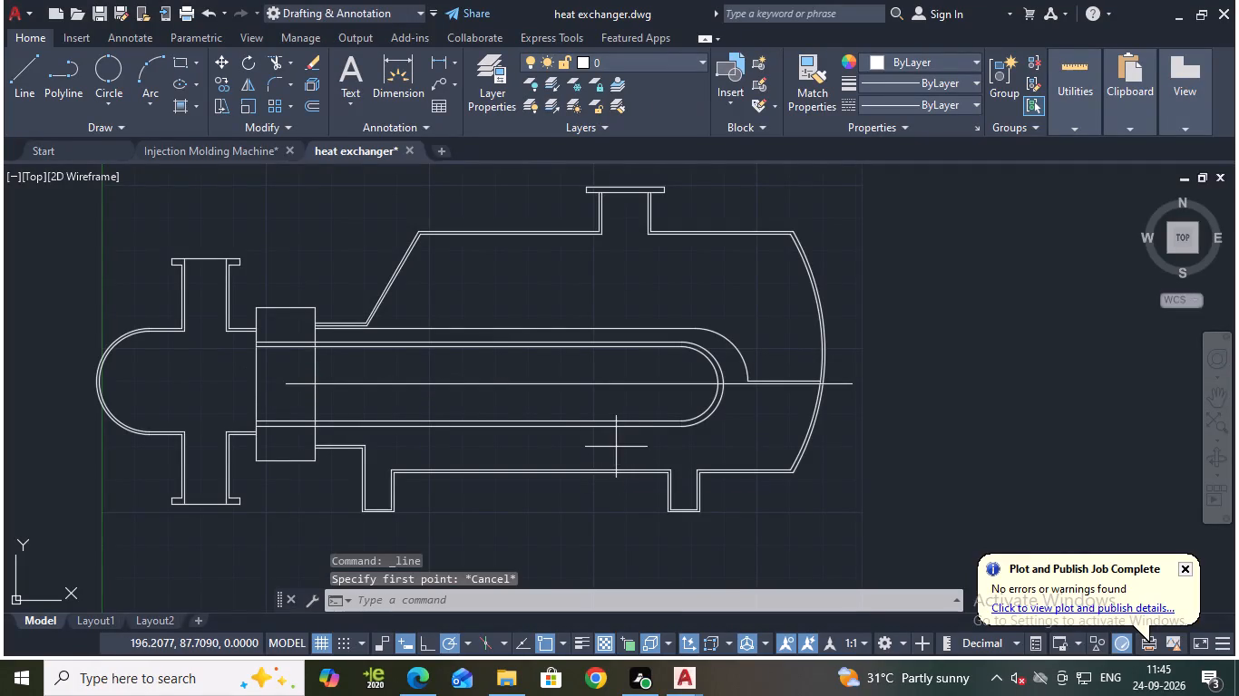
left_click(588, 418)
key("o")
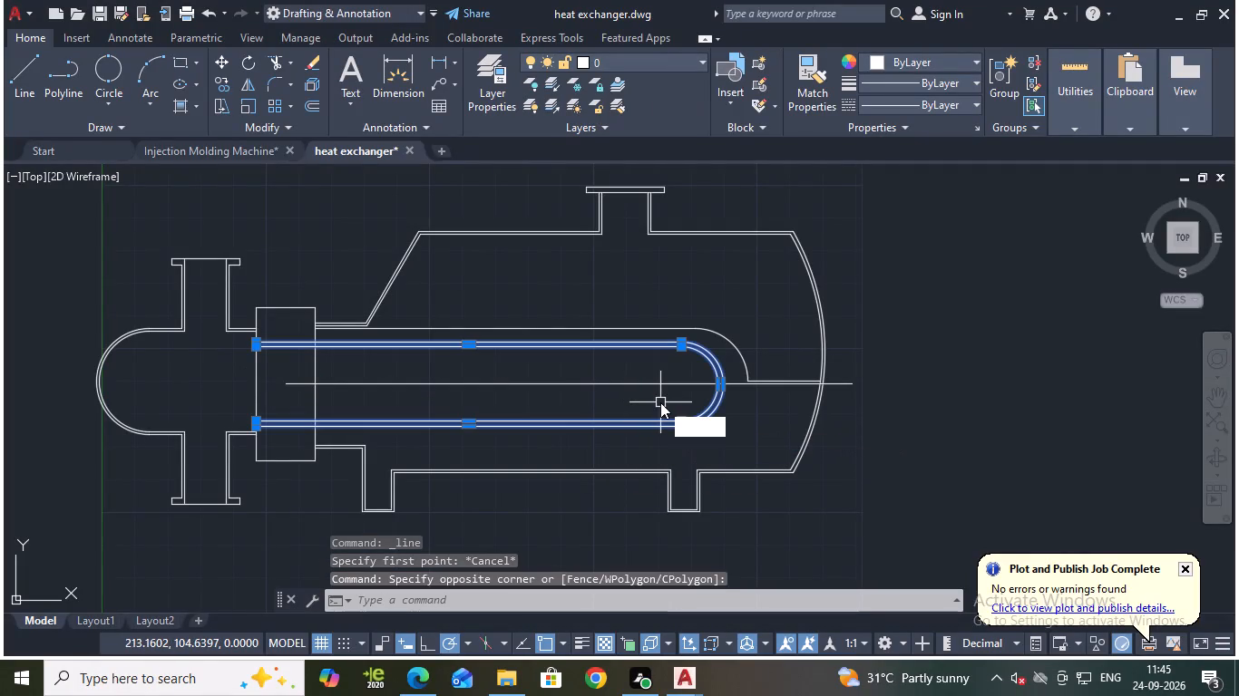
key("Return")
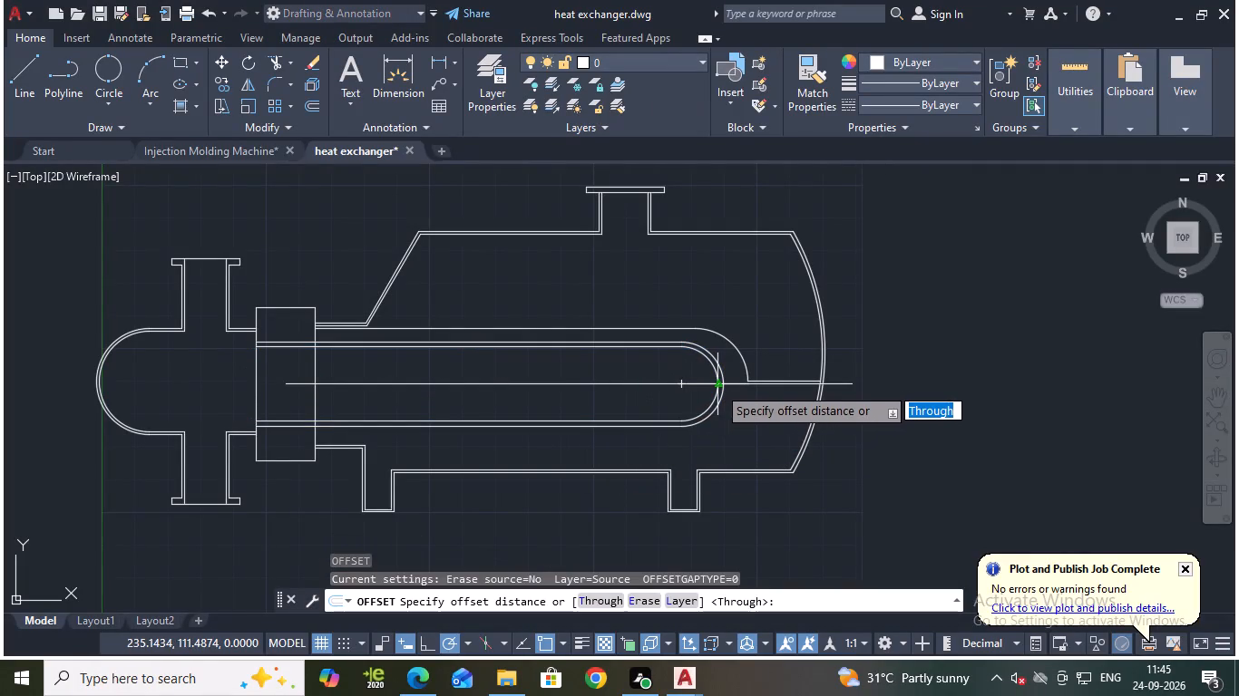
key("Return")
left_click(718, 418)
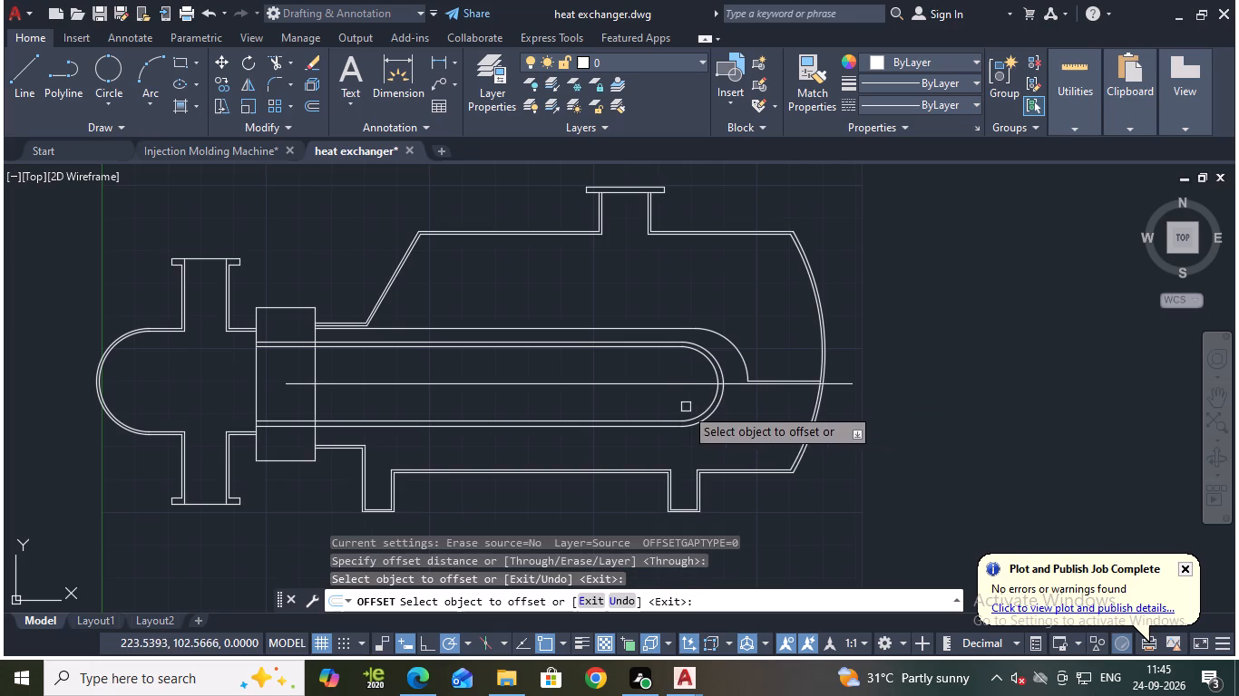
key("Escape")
Offset the innermost U-shaped outline 2 units inward, and repeat from the new outline for four nested tube lines.
key("o")
key("Return")
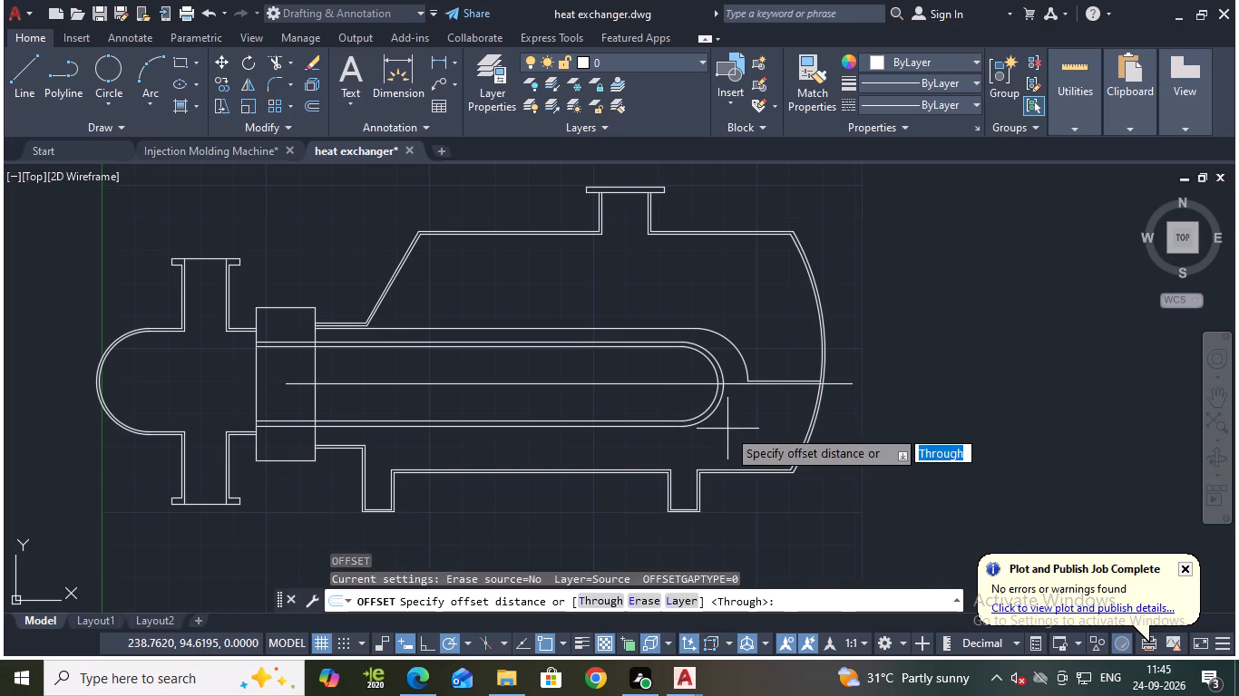
key("Return")
left_click(691, 418)
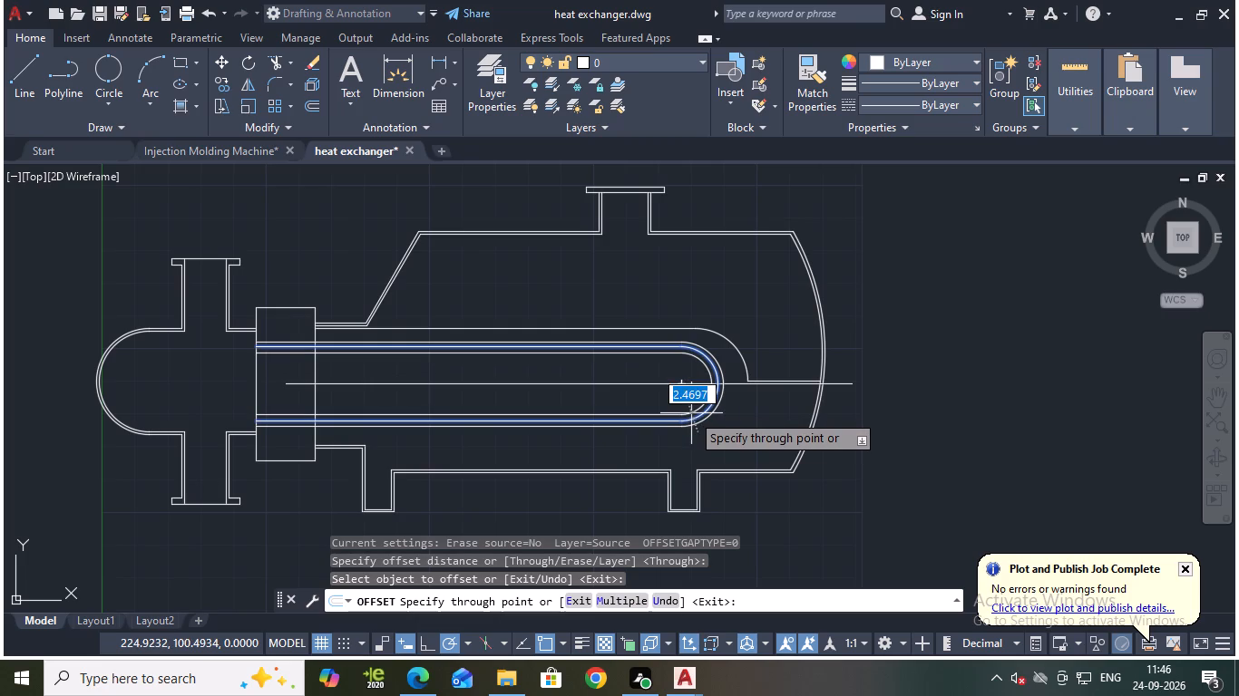
key("2")
key("Return")
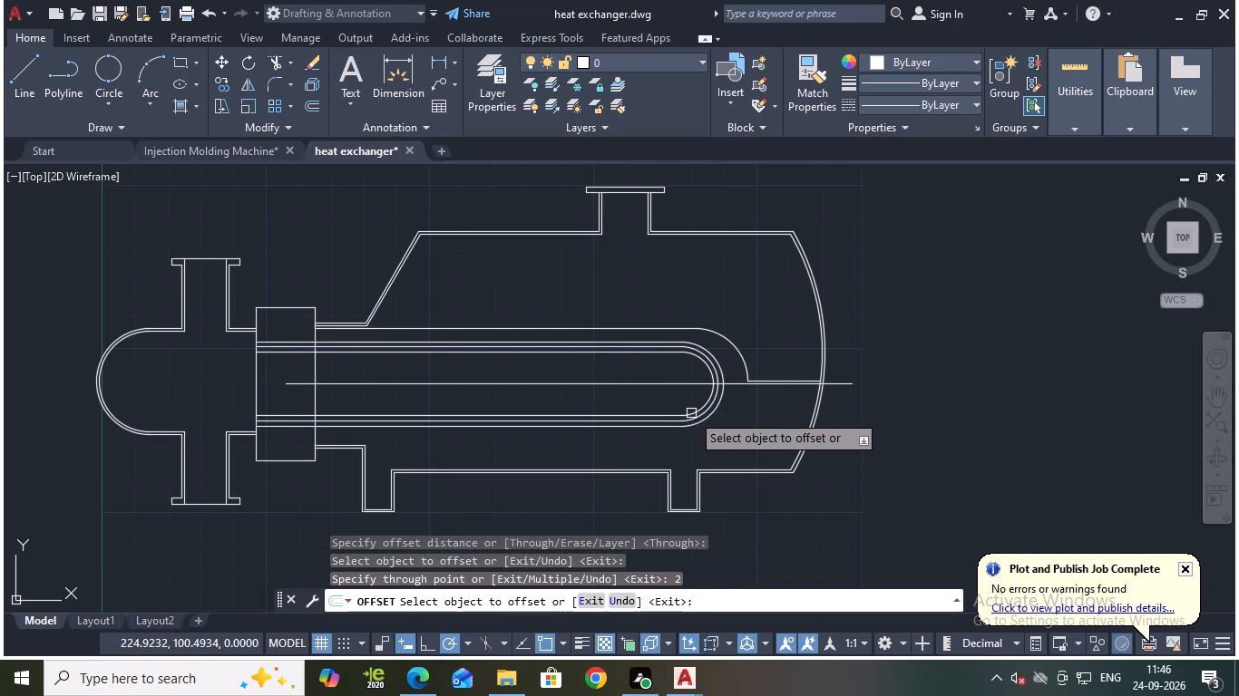
left_click(691, 413)
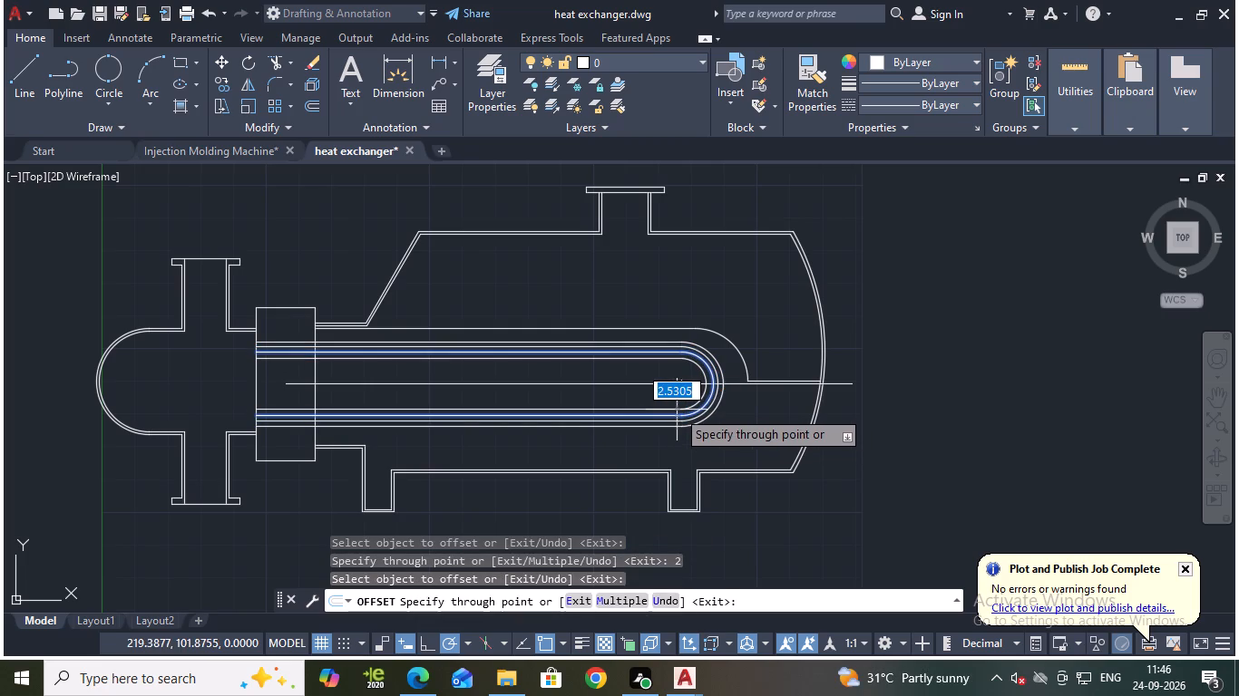
key("2")
key("Return")
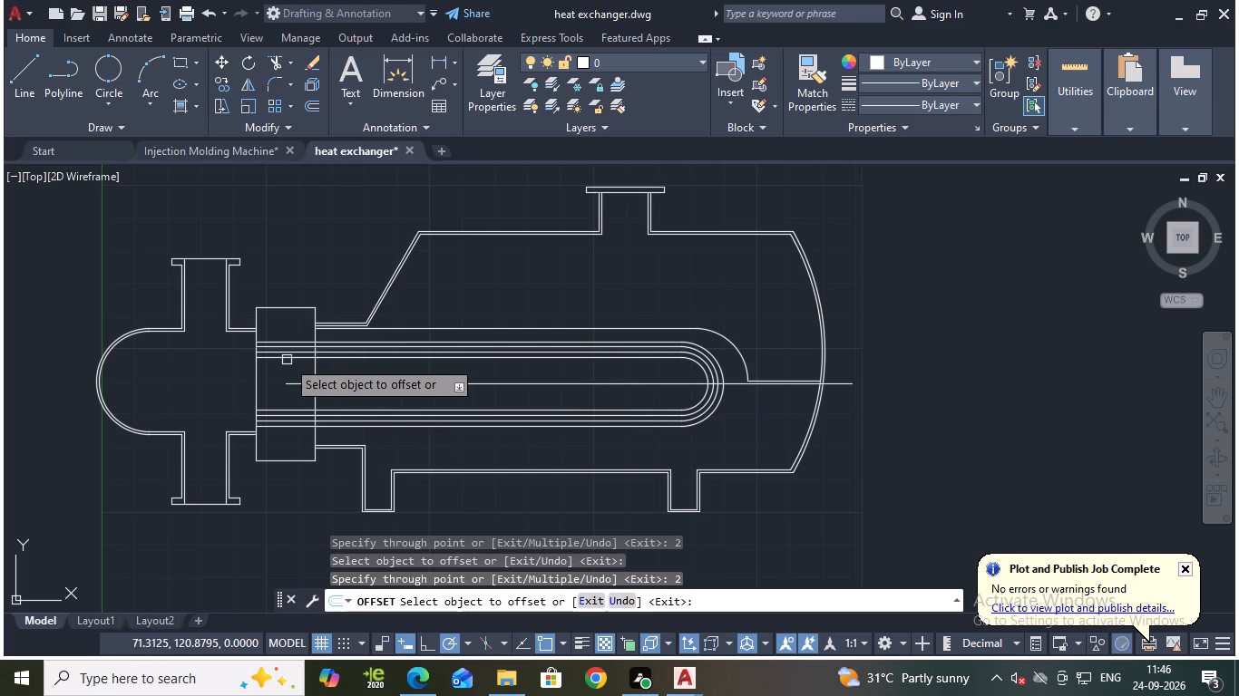
scroll(278, 362, "up", 2)
scroll(278, 362, "down", 2)
scroll(449, 420, "down", 1)
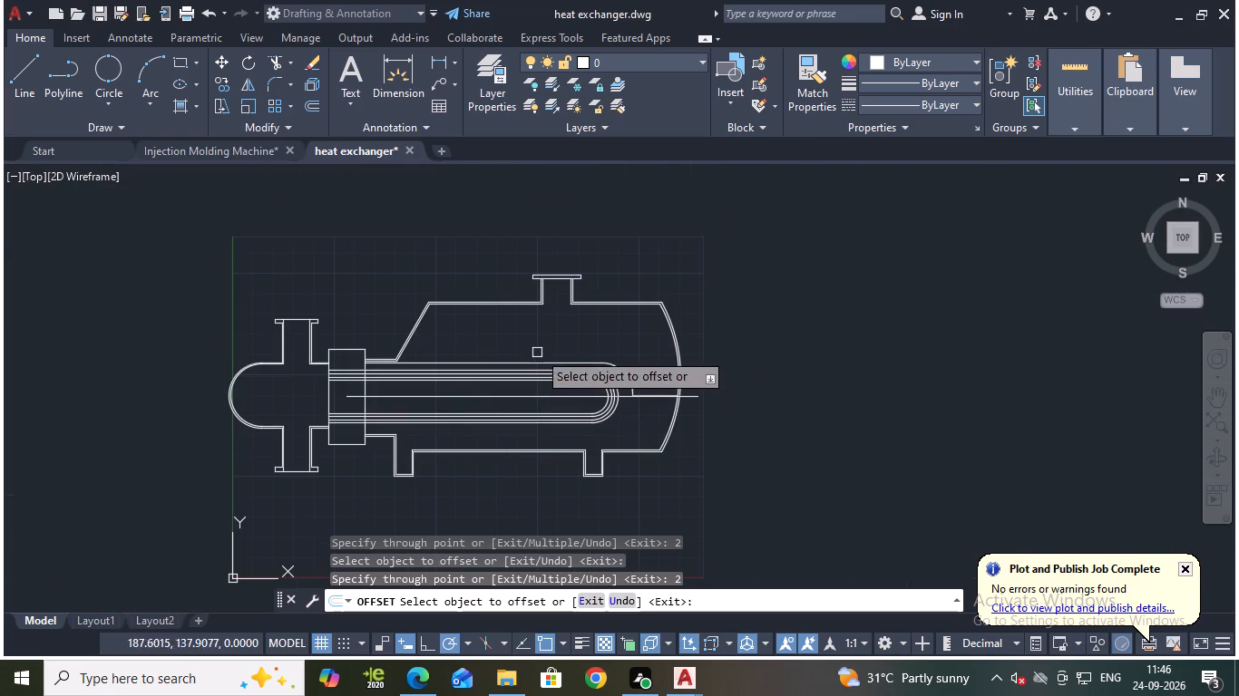
middle_click_drag(611, 346, 663, 371)
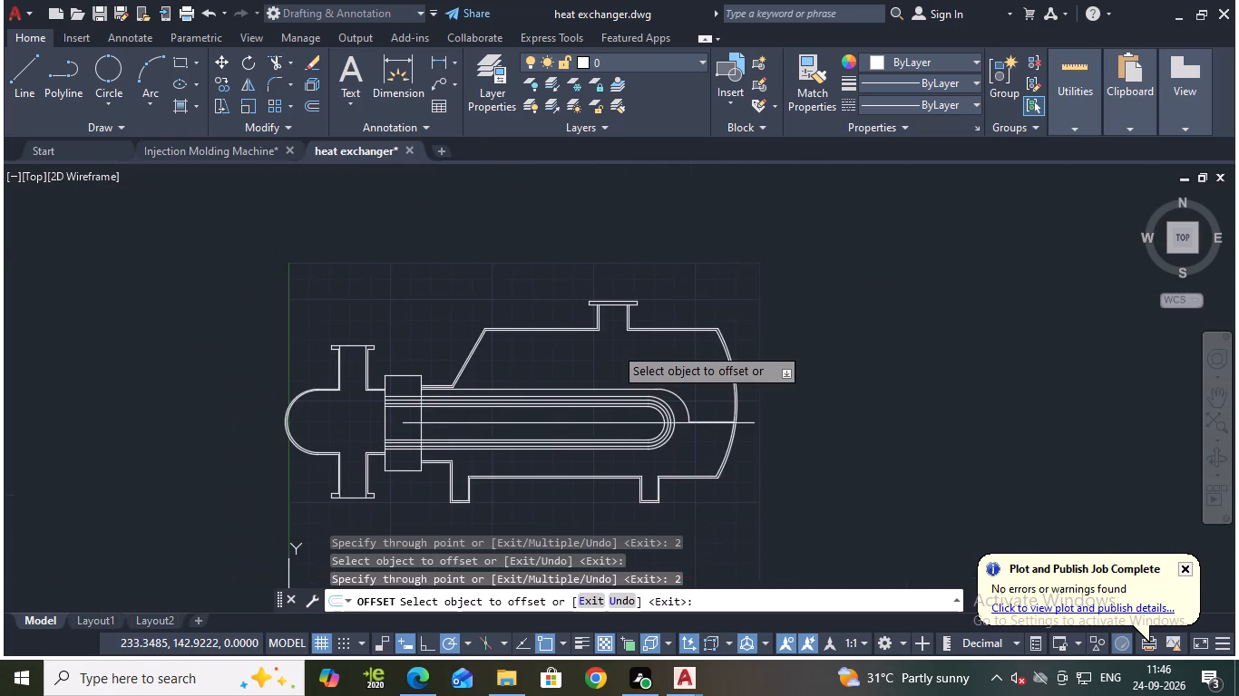
middle_click_drag(663, 371, 645, 345)
scroll(350, 372, "up", 2)
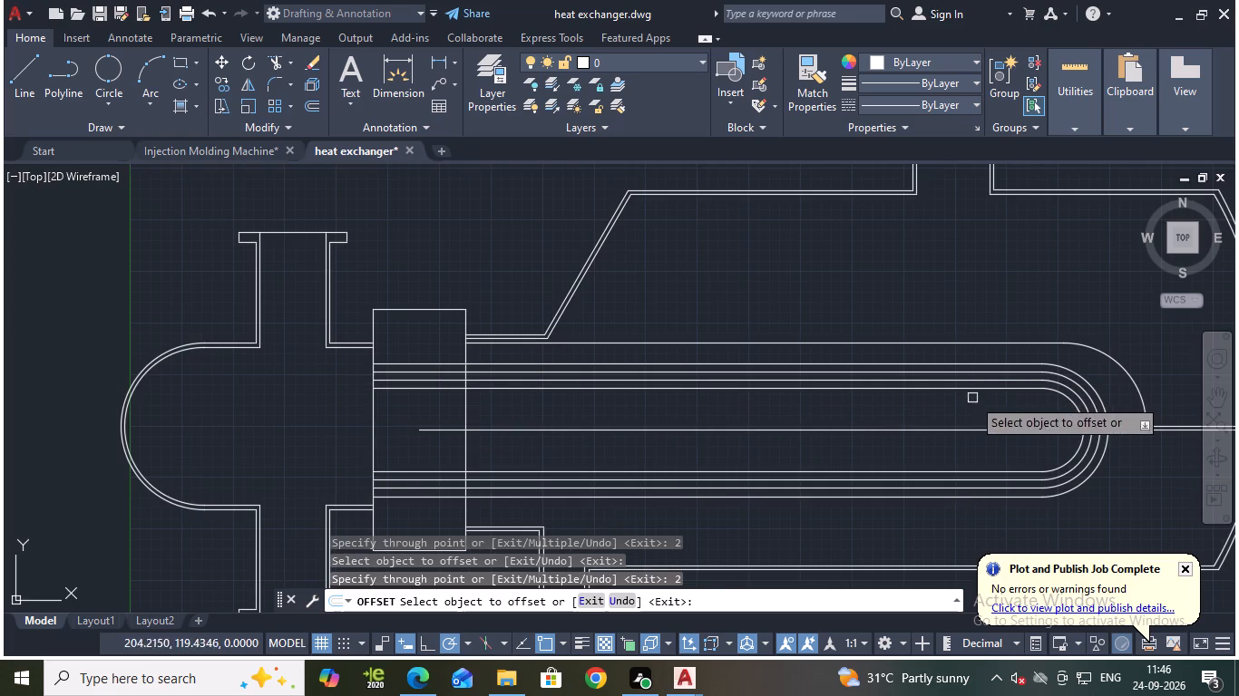
middle_click_drag(847, 462, 661, 453)
key("Escape")
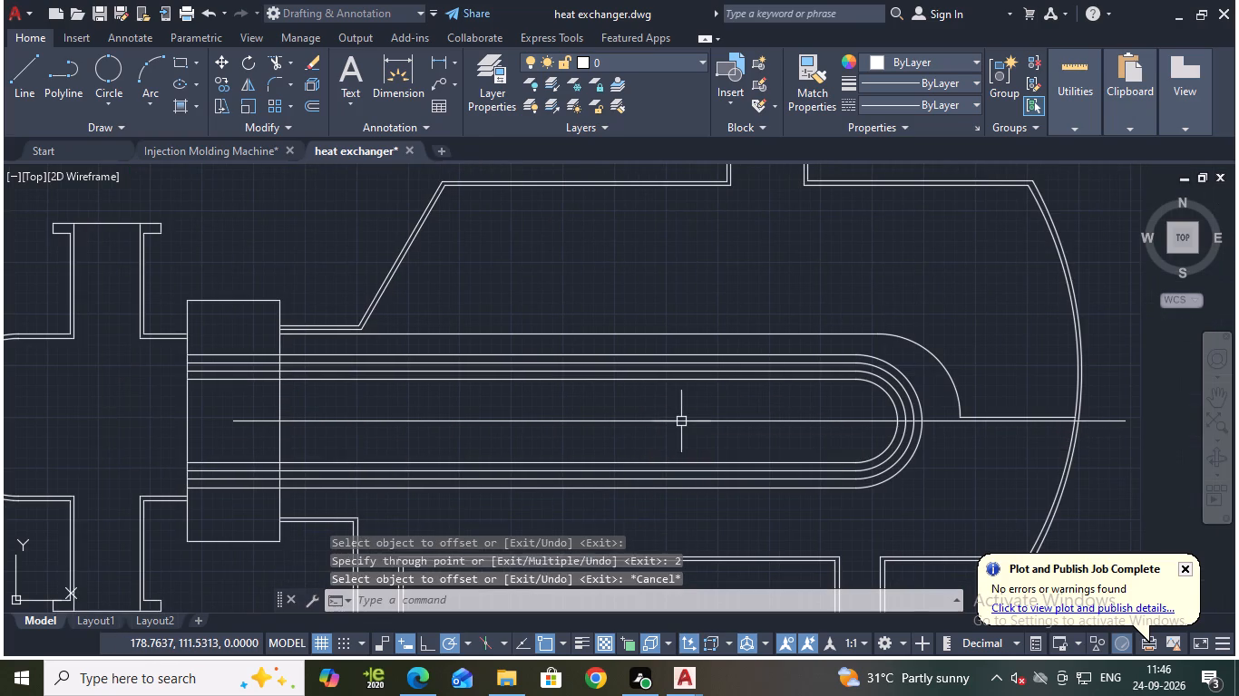
Erase the horizontal centre line running through the tube bundle.
left_click(681, 420)
key("e")
key("Return")
scroll(681, 420, "down", 2)
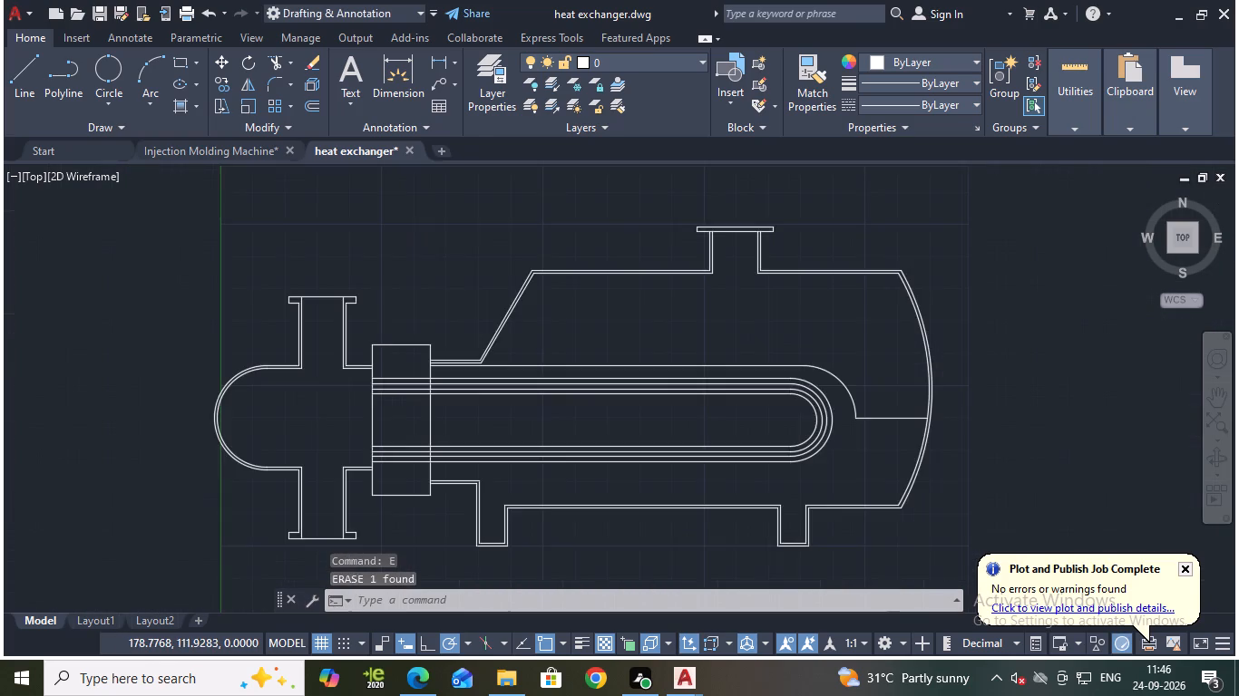
Draw a narrow upright rectangle about 2 by 38 units across the nested tubes, a short distance beyond the connecting flange.
scroll(681, 420, "up", 1)
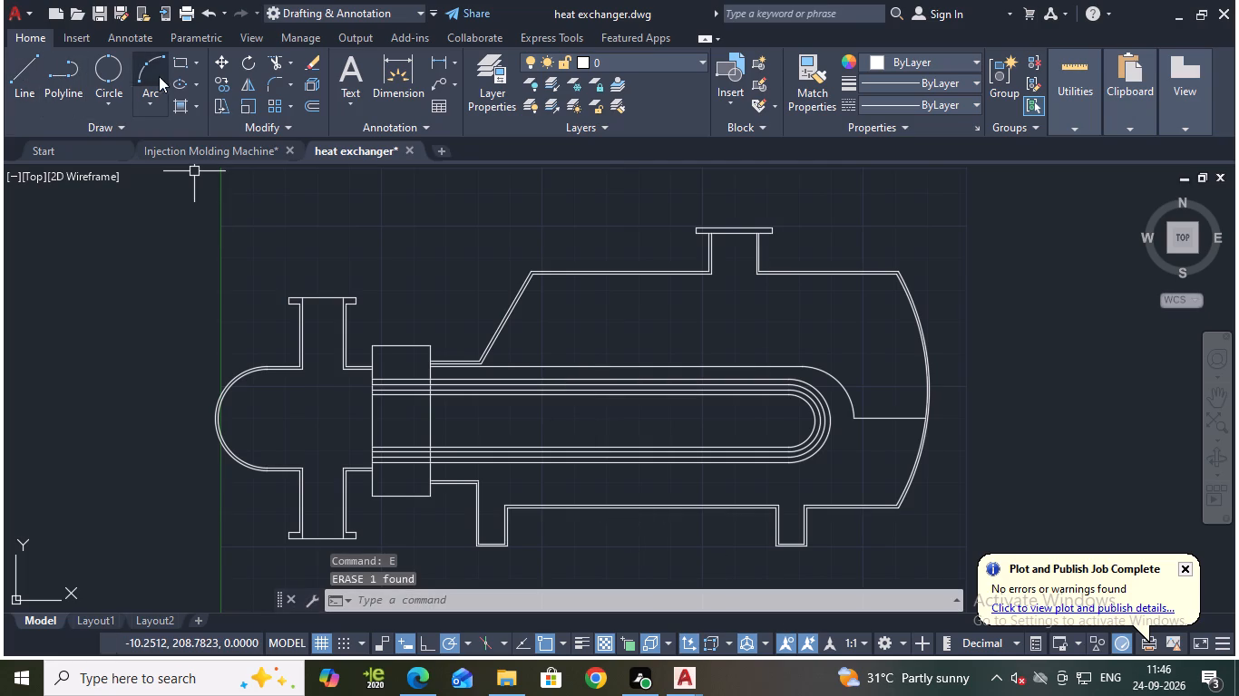
left_click(181, 63)
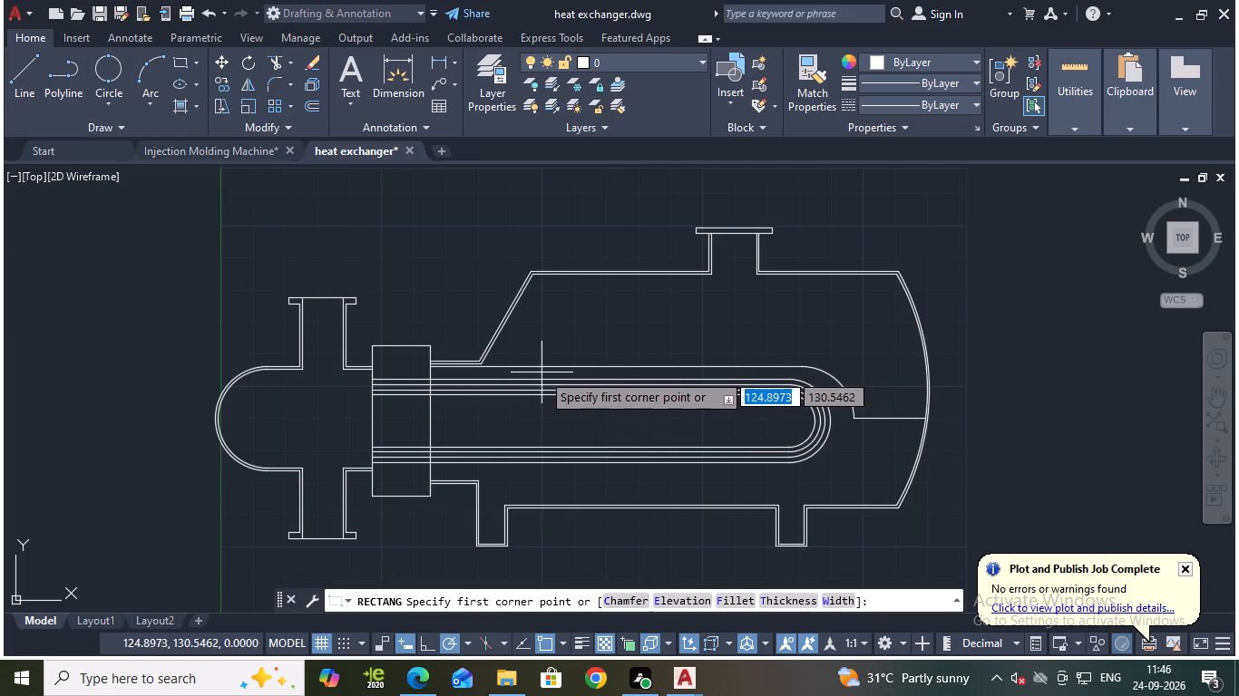
left_click(538, 374)
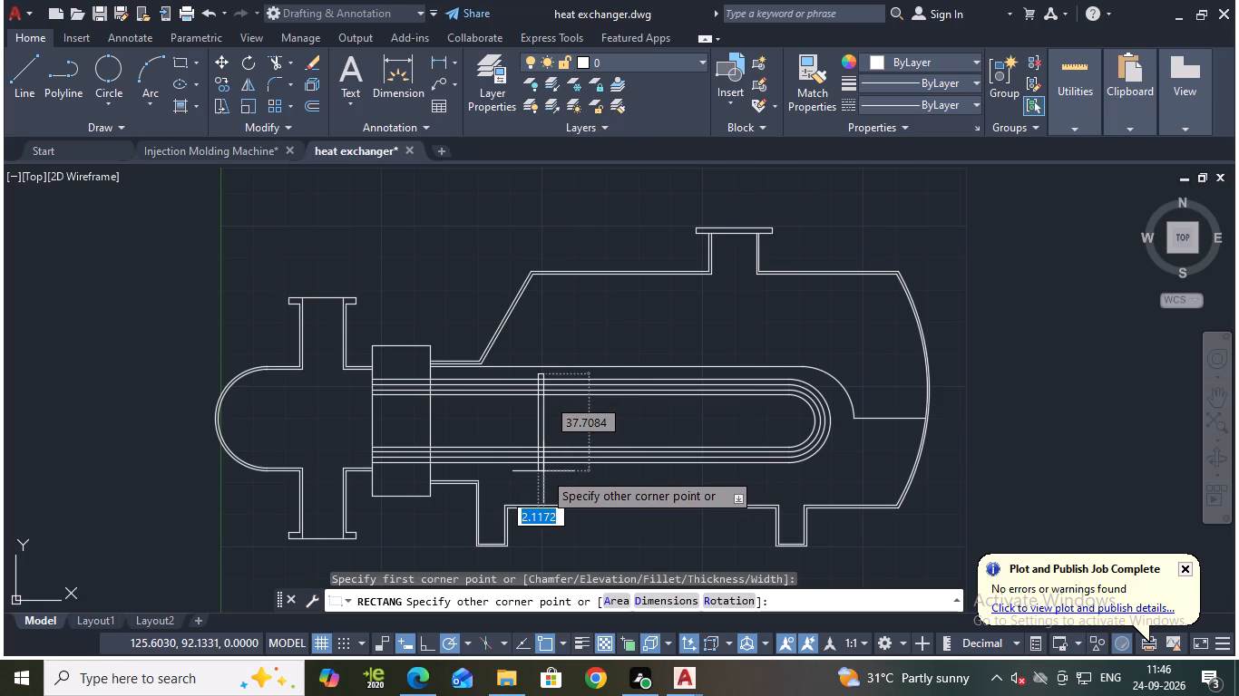
left_click(542, 469)
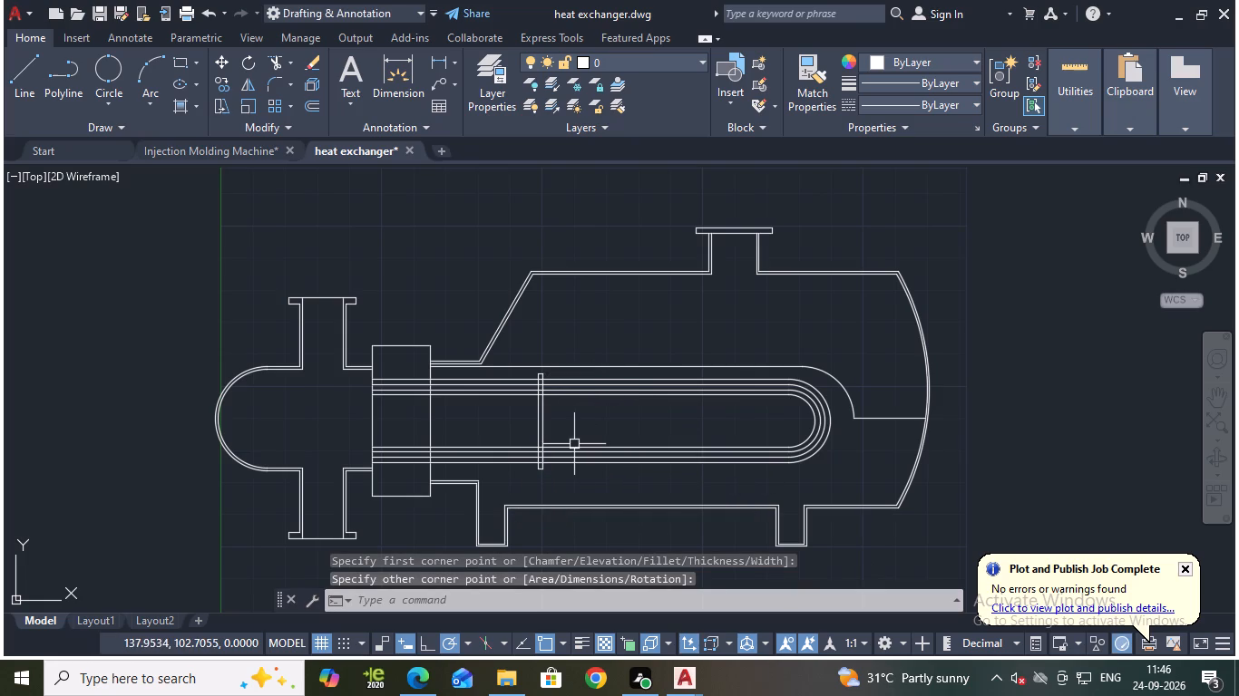
key("Escape")
Copy the narrow rectangle horizontally toward the dome, once about 42 units away and once near the tubes' rounded ends.
left_click(542, 430)
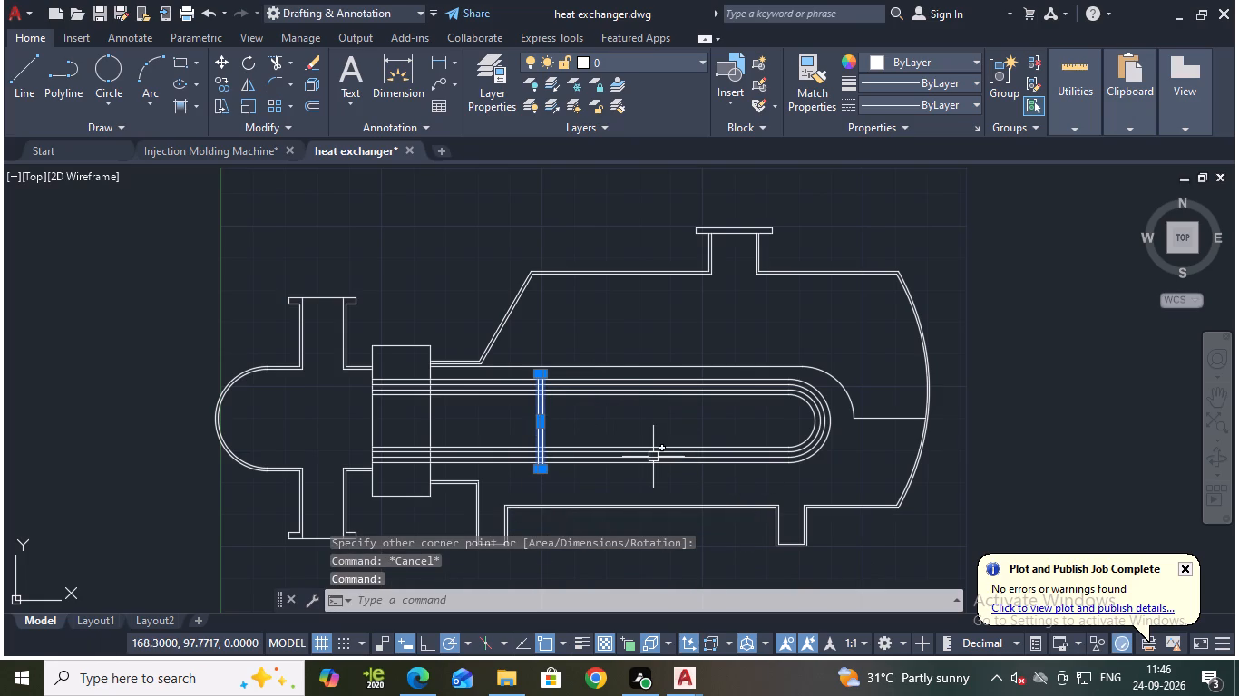
type("co")
key("Return")
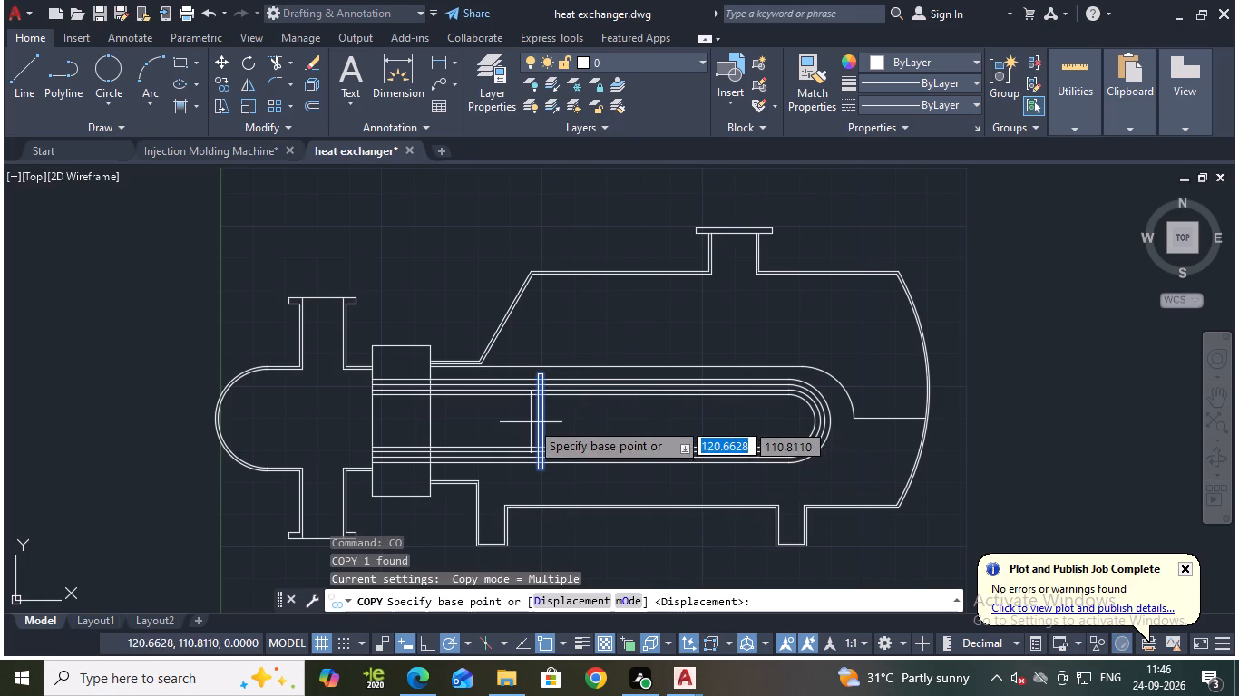
left_click(538, 421)
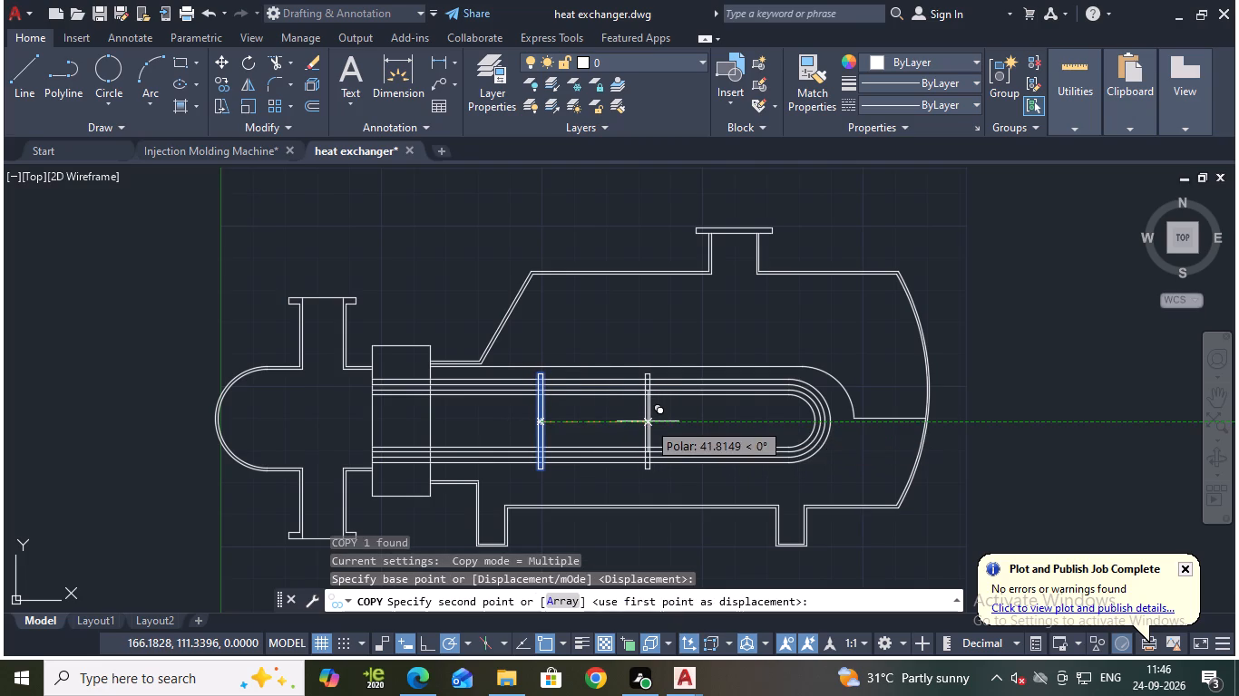
left_click(648, 421)
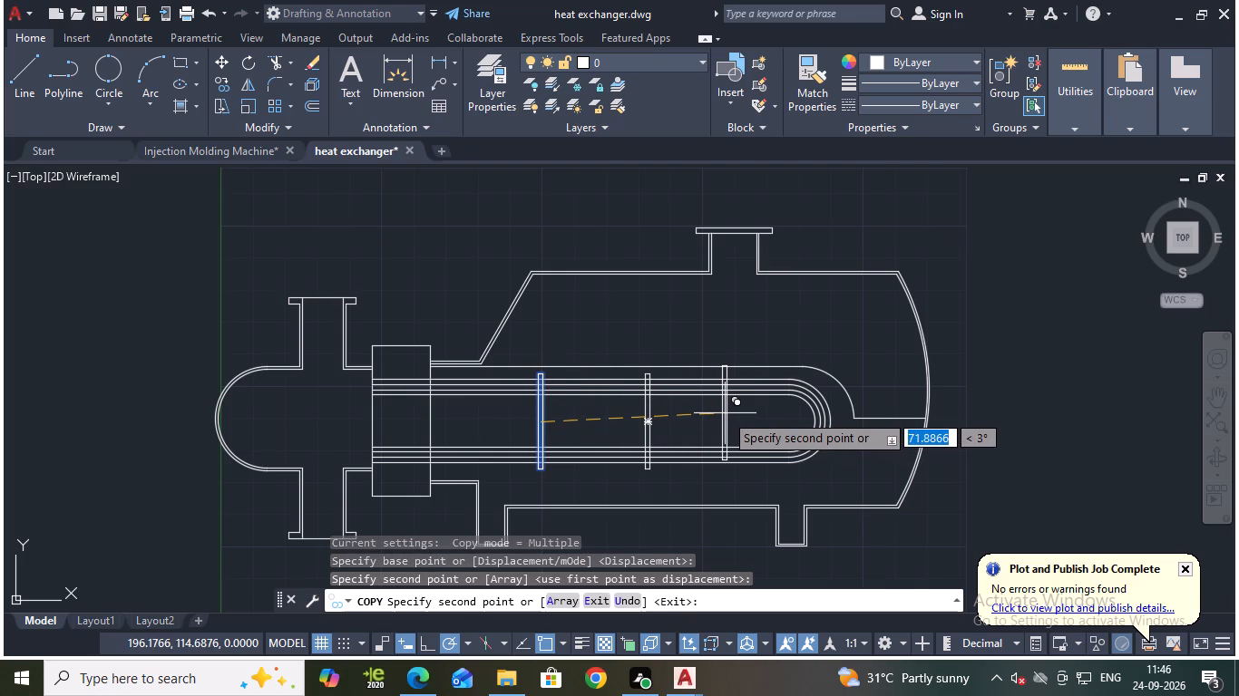
left_click(765, 421)
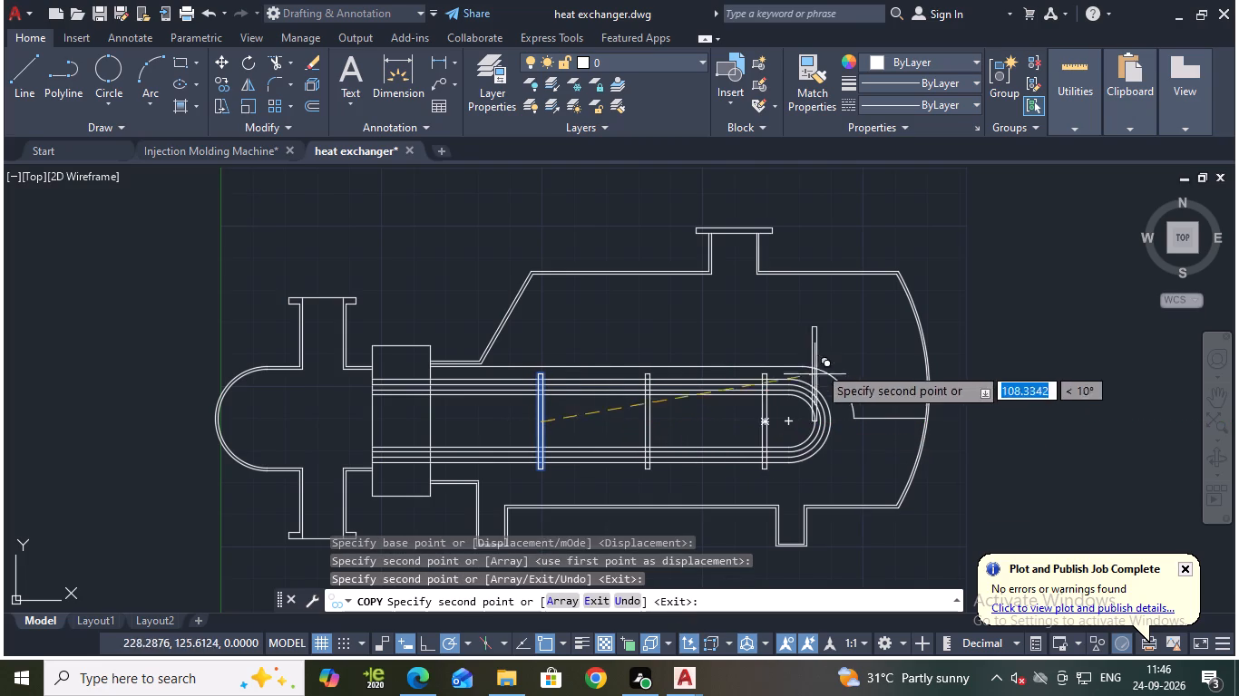
key("Escape")
Save the heat exchanger drawing.
key("ctrl+s")
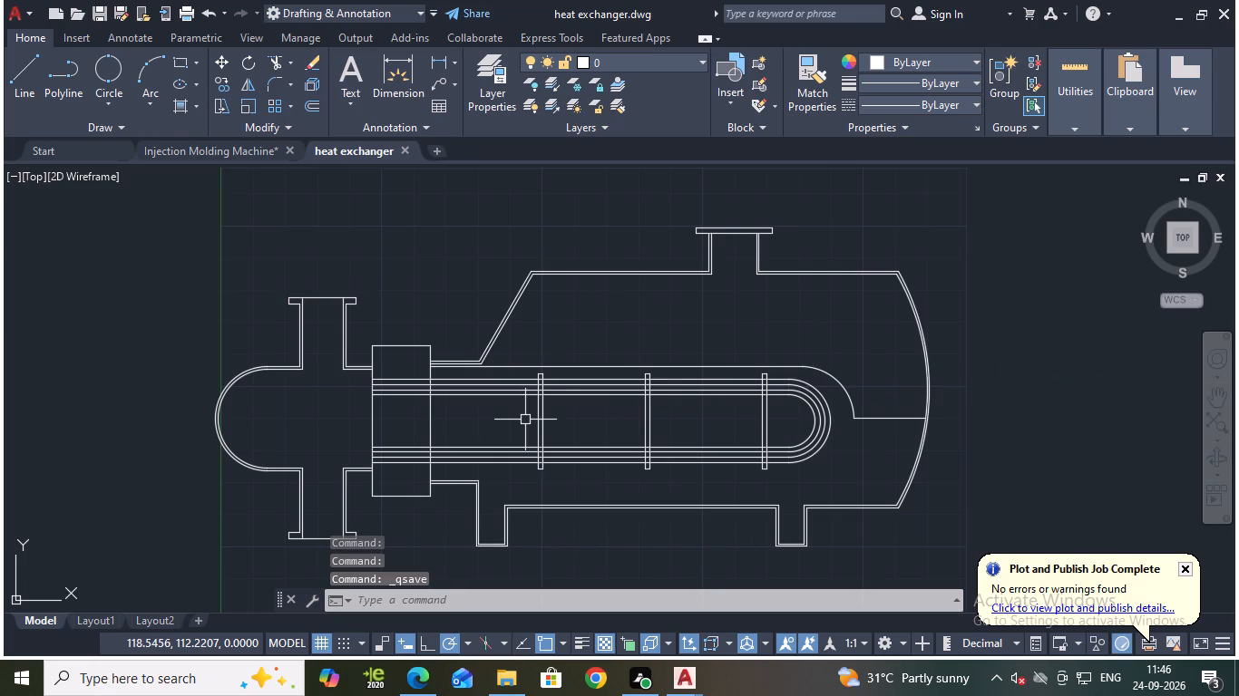
key("Escape")
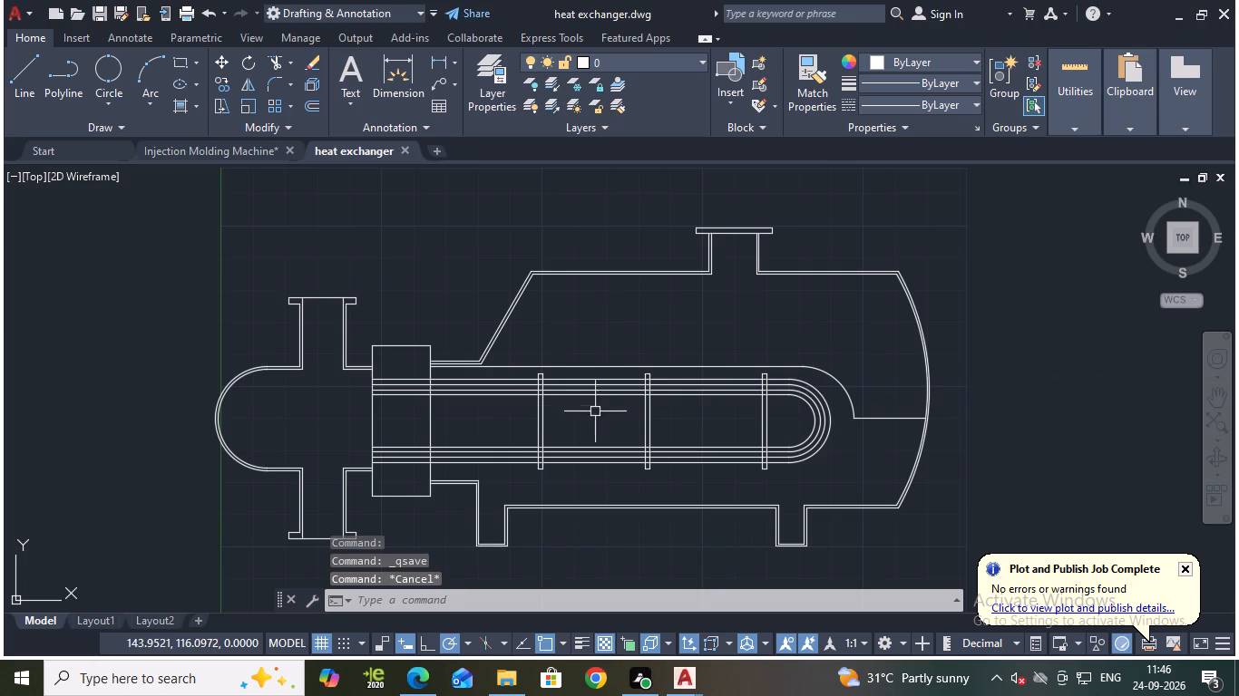
Trim both edges of the baffle nearest the connecting flange between the second and third lines of the upper tube run.
type("tr")
key("Return")
scroll(505, 386, "up", 3)
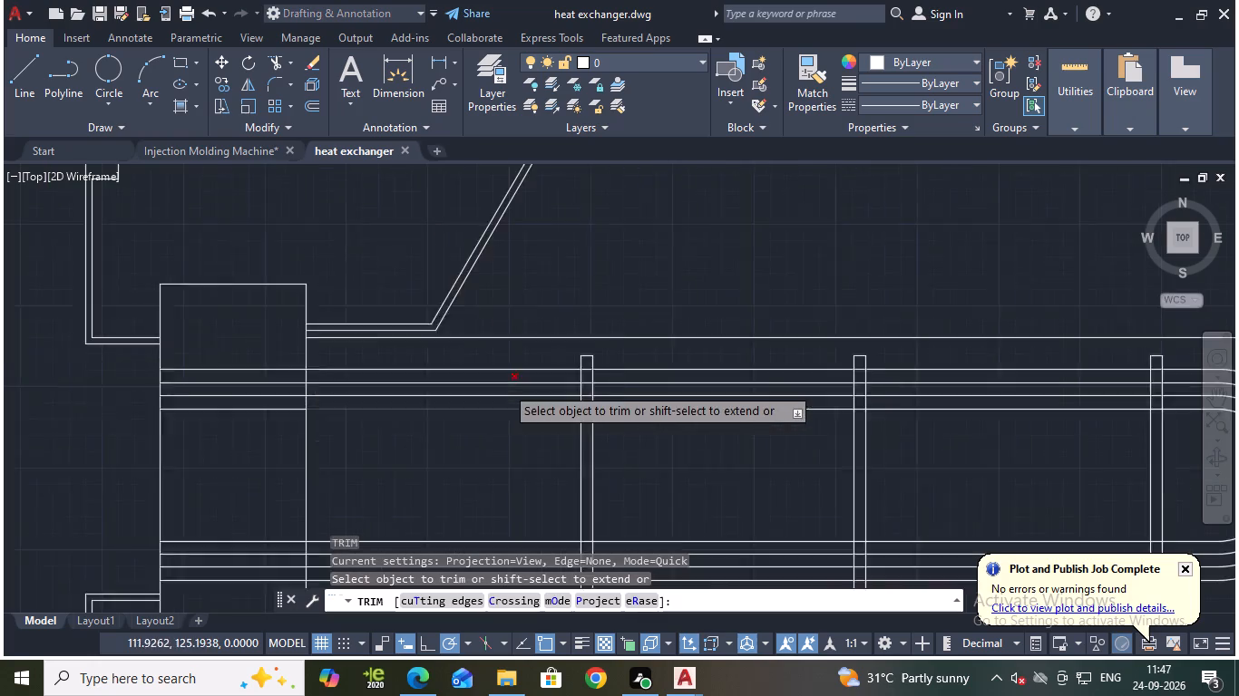
scroll(685, 399, "down", 2)
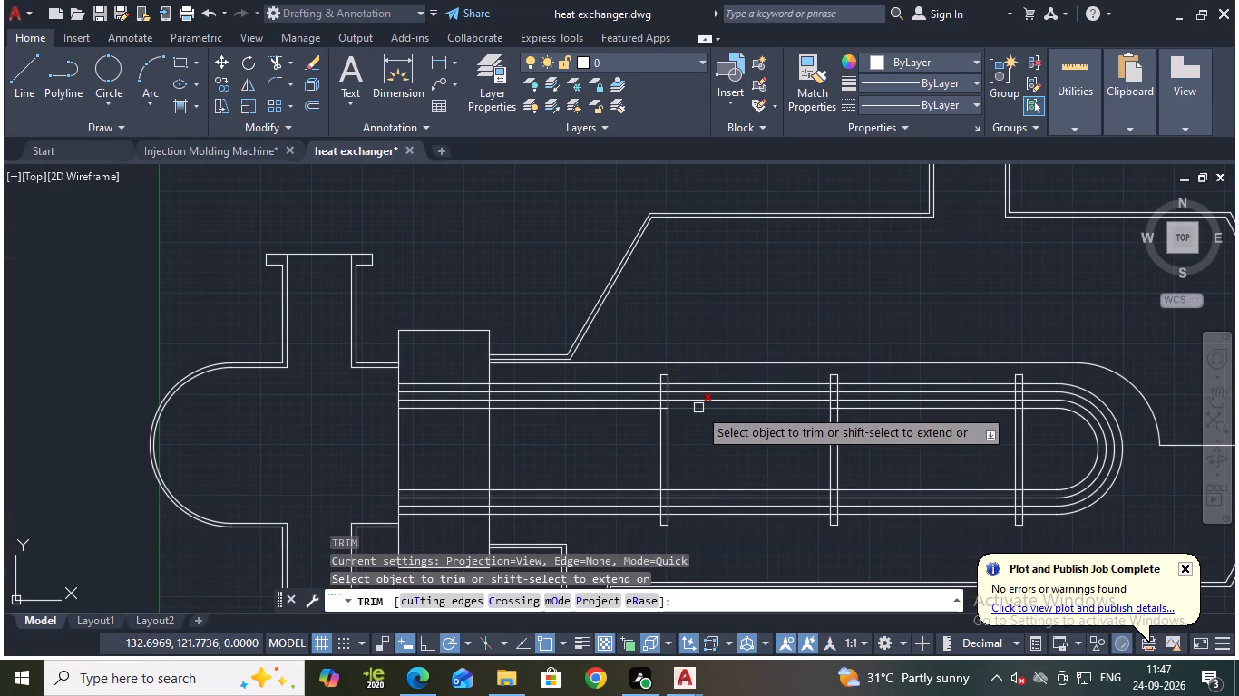
scroll(650, 370, "up", 3)
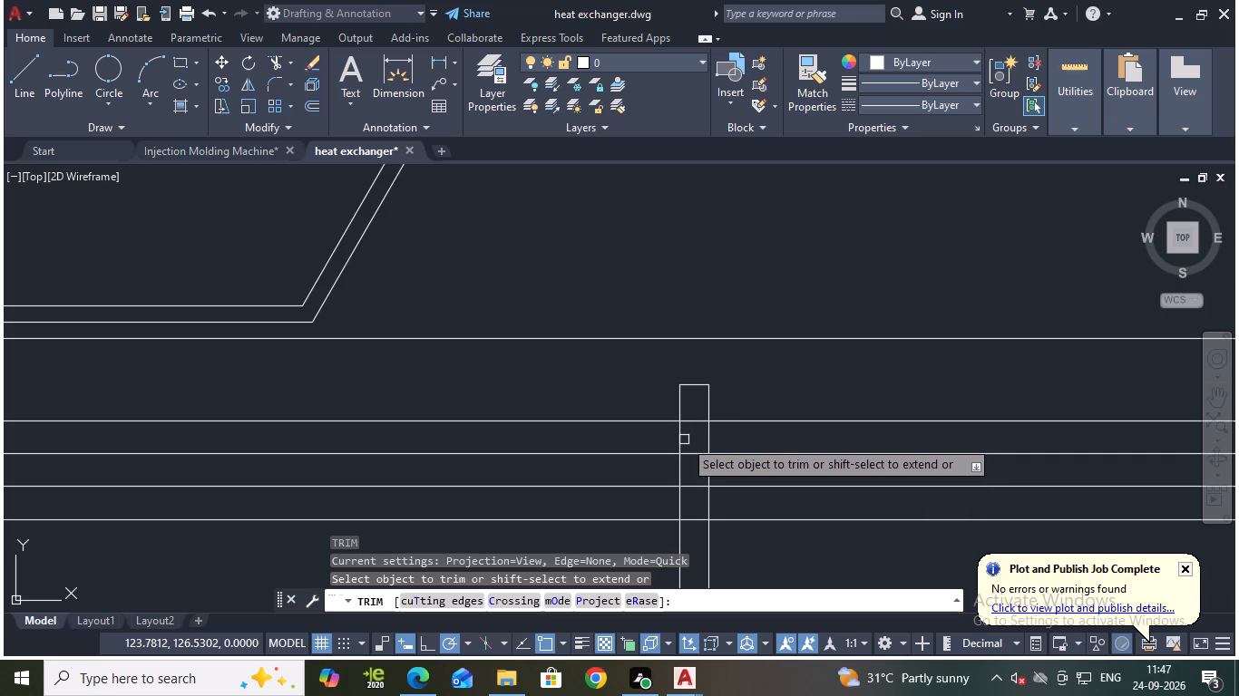
scroll(761, 419, "down", 2)
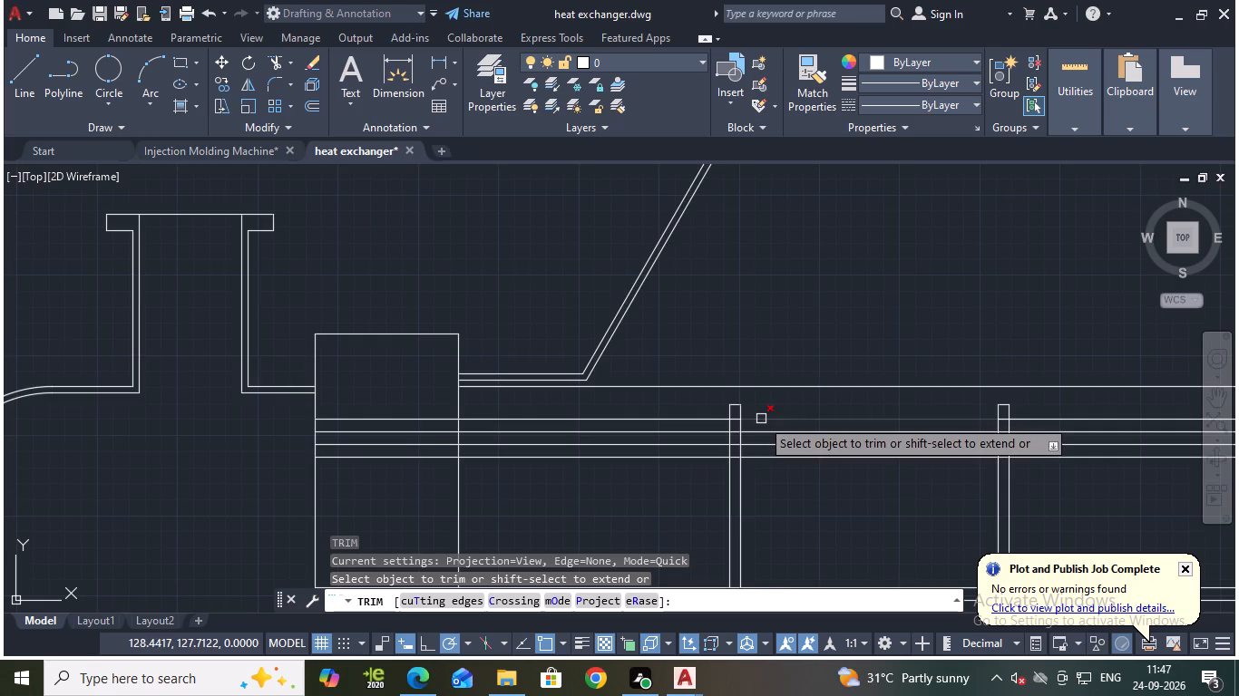
middle_click_drag(813, 489, 770, 430)
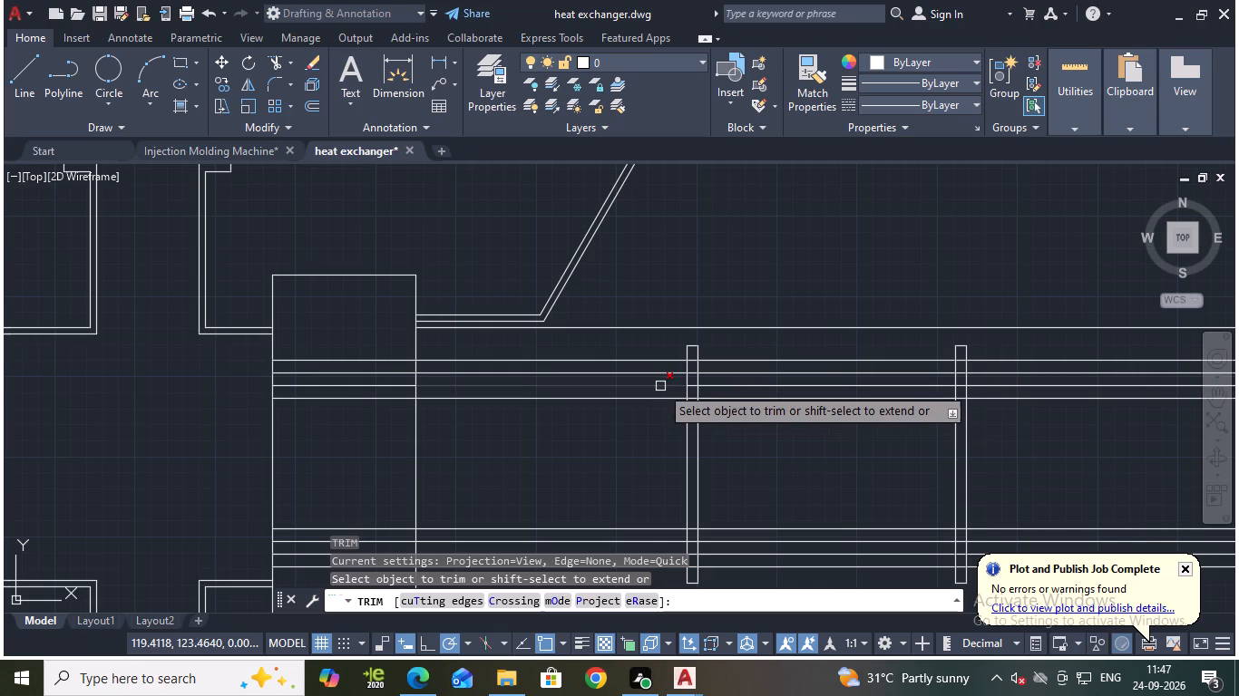
scroll(687, 382, "up", 1)
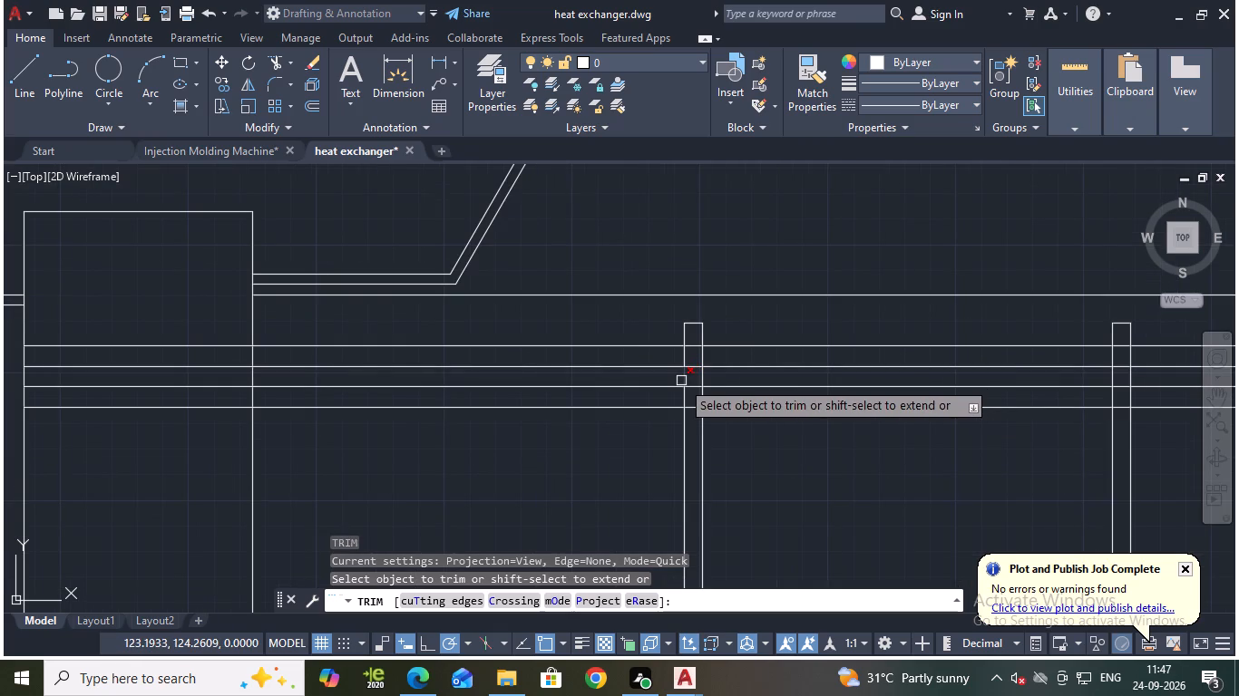
left_click(681, 381)
left_click(700, 380)
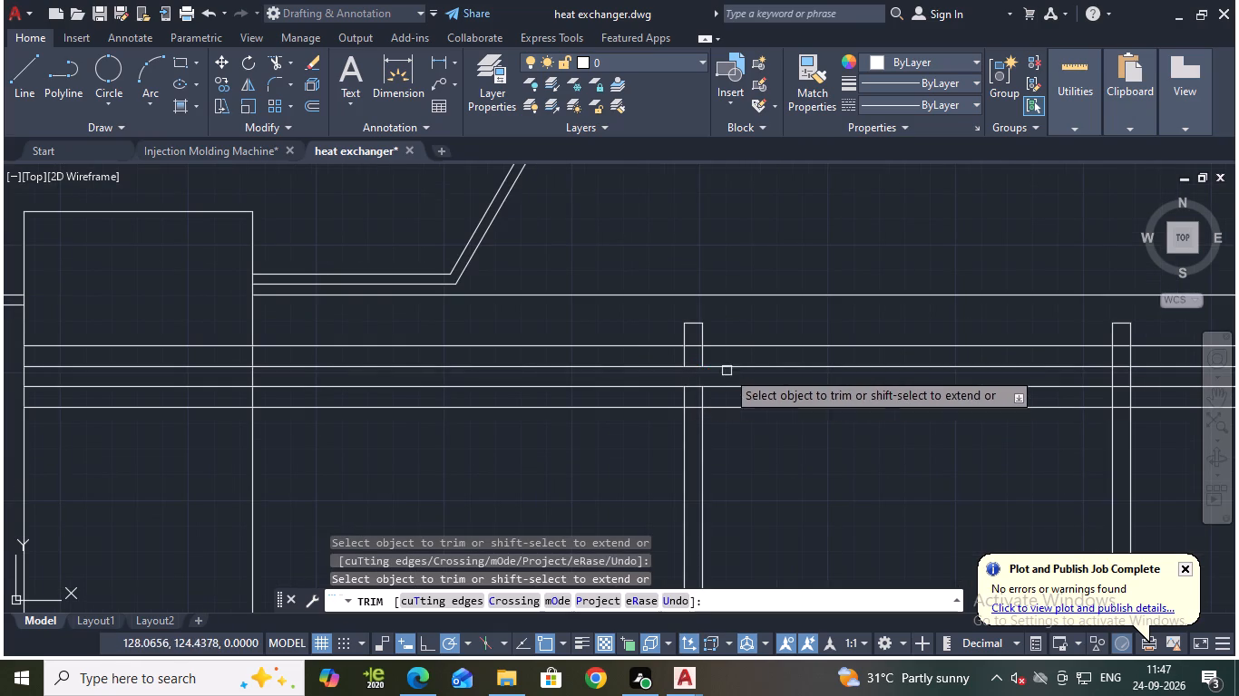
Trim both vertical edges of the connecting flange between the second and third lines of the upper tube run.
scroll(729, 372, "down", 1)
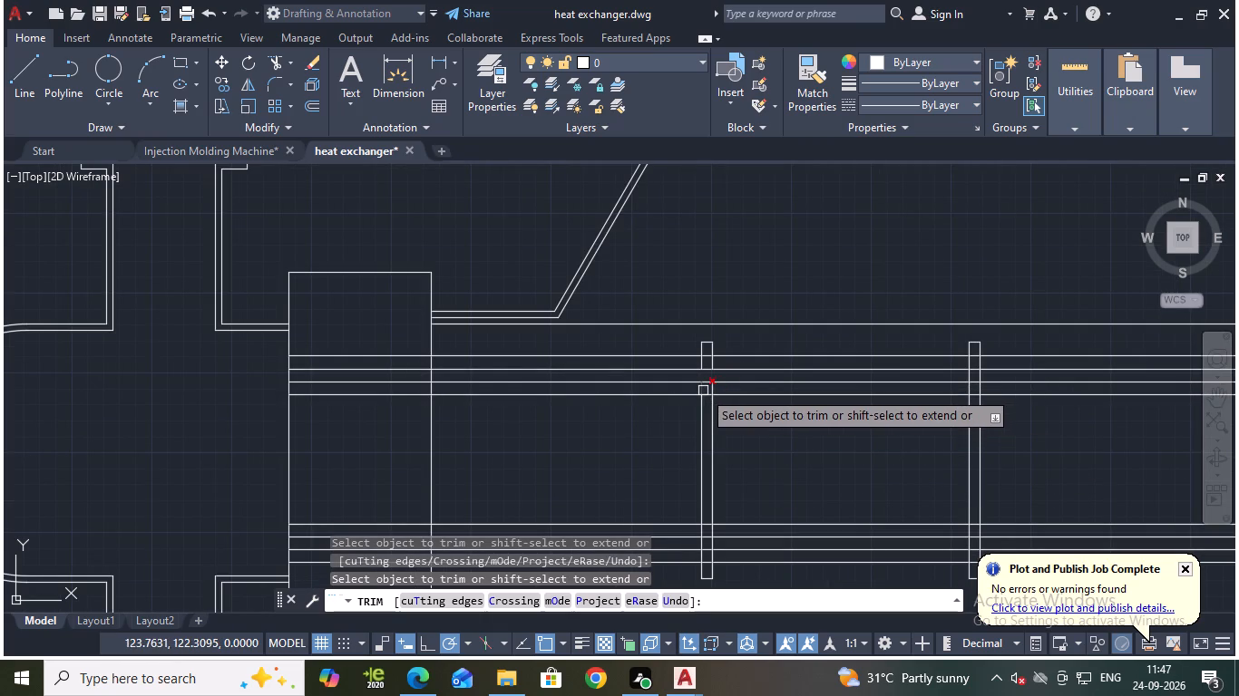
middle_click_drag(759, 477, 745, 393)
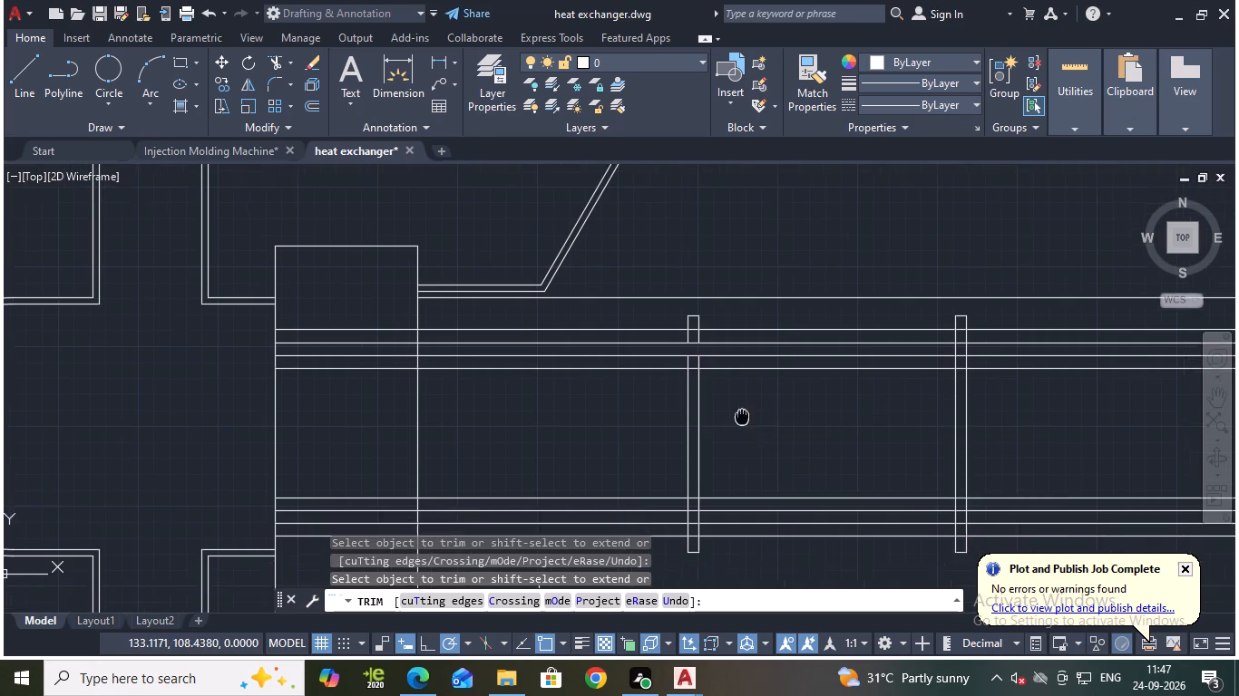
middle_click_drag(745, 393, 745, 387)
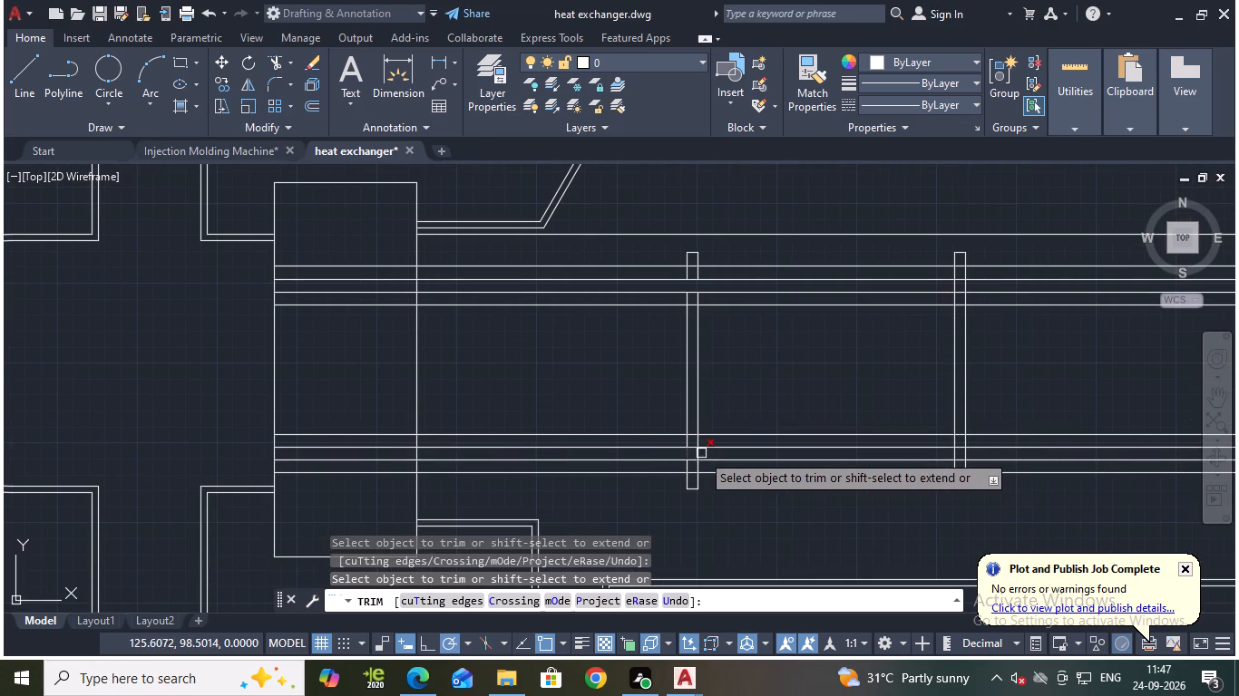
scroll(801, 449, "down", 2)
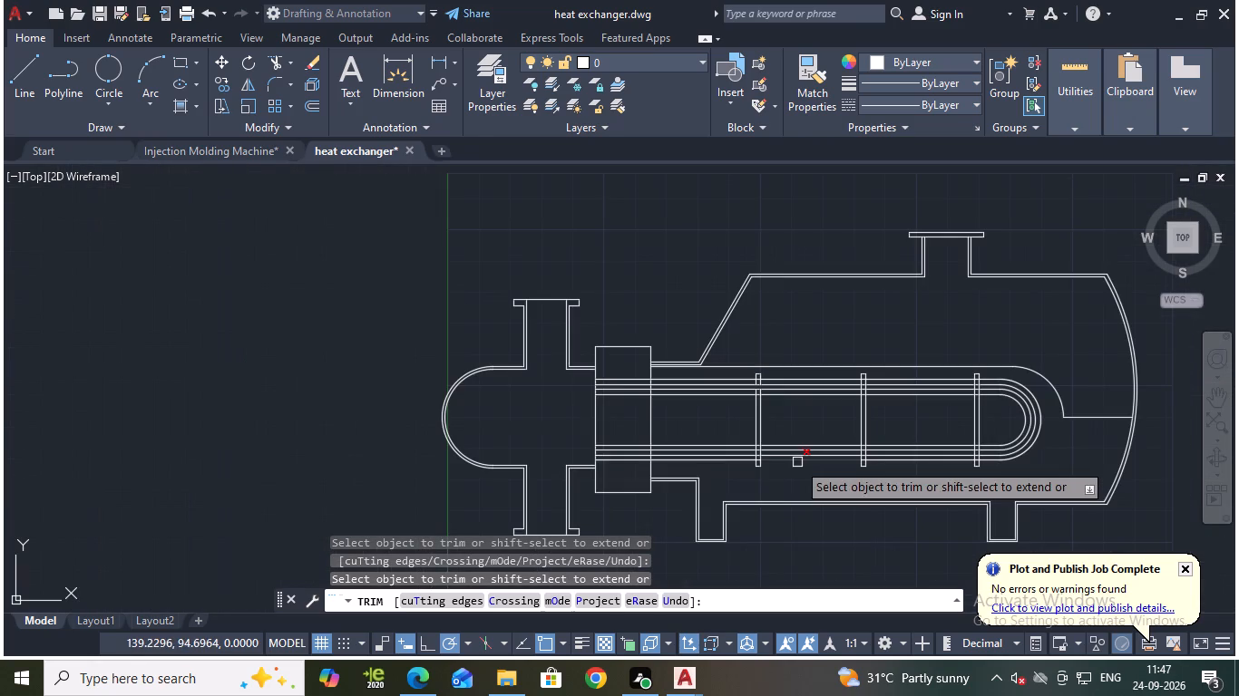
scroll(900, 369, "up", 2)
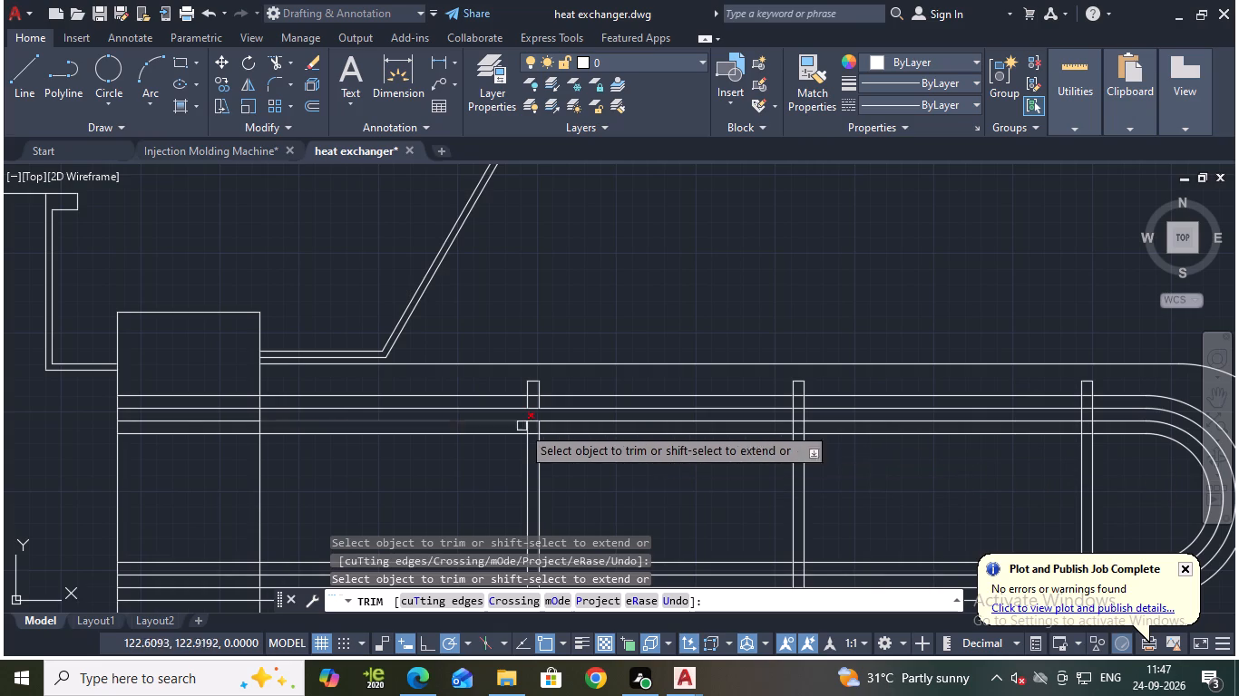
scroll(253, 419, "up", 1)
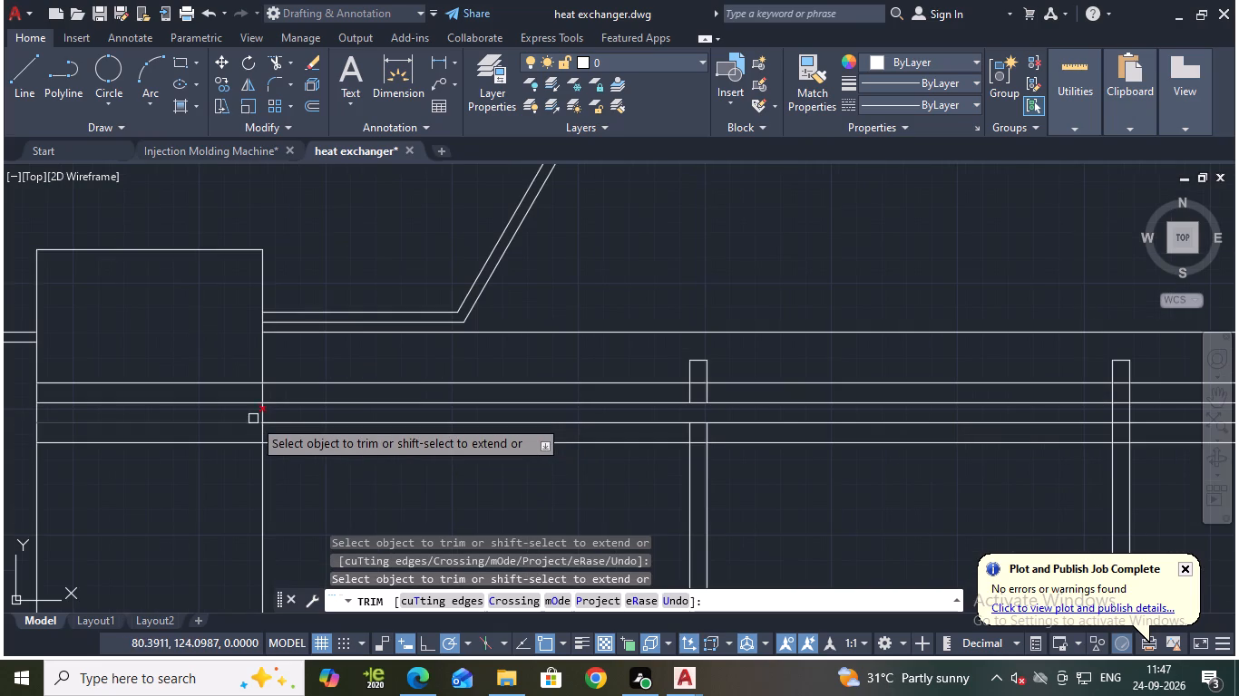
left_click(262, 415)
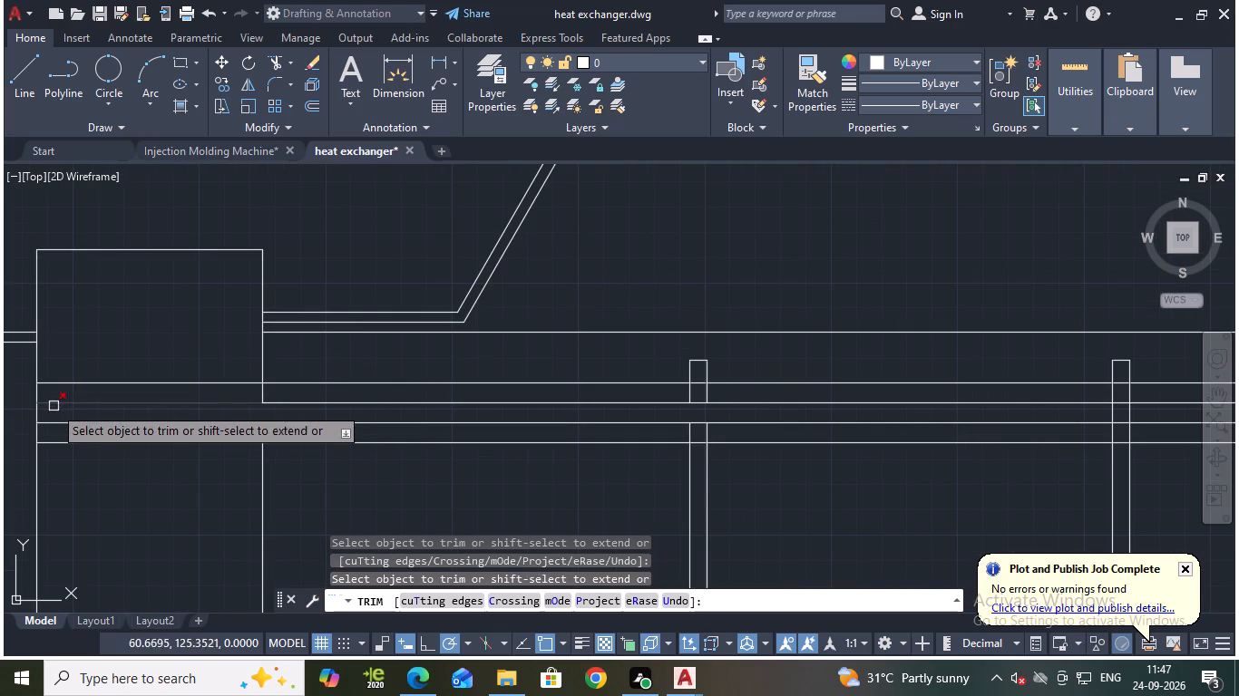
left_click(34, 413)
Trim both vertical edges of the connecting flange between the two middle lines of the lower tube run.
scroll(302, 419, "down", 1)
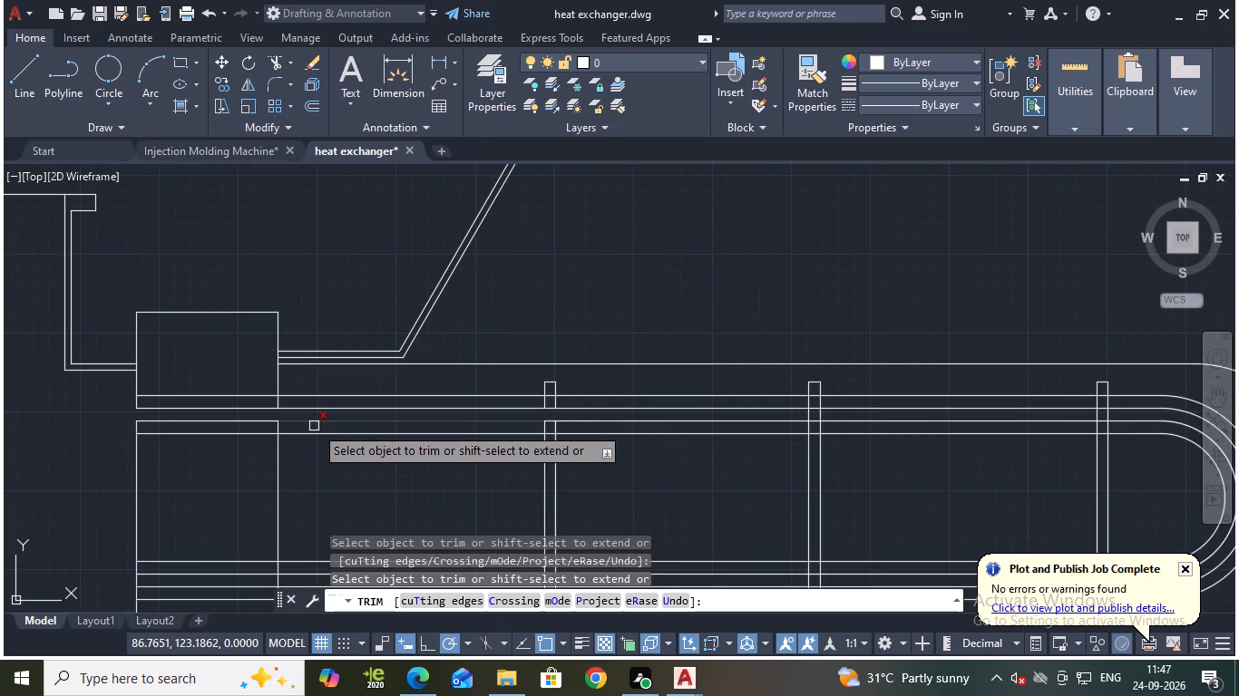
scroll(376, 479, "down", 2)
middle_click_drag(376, 478, 384, 447)
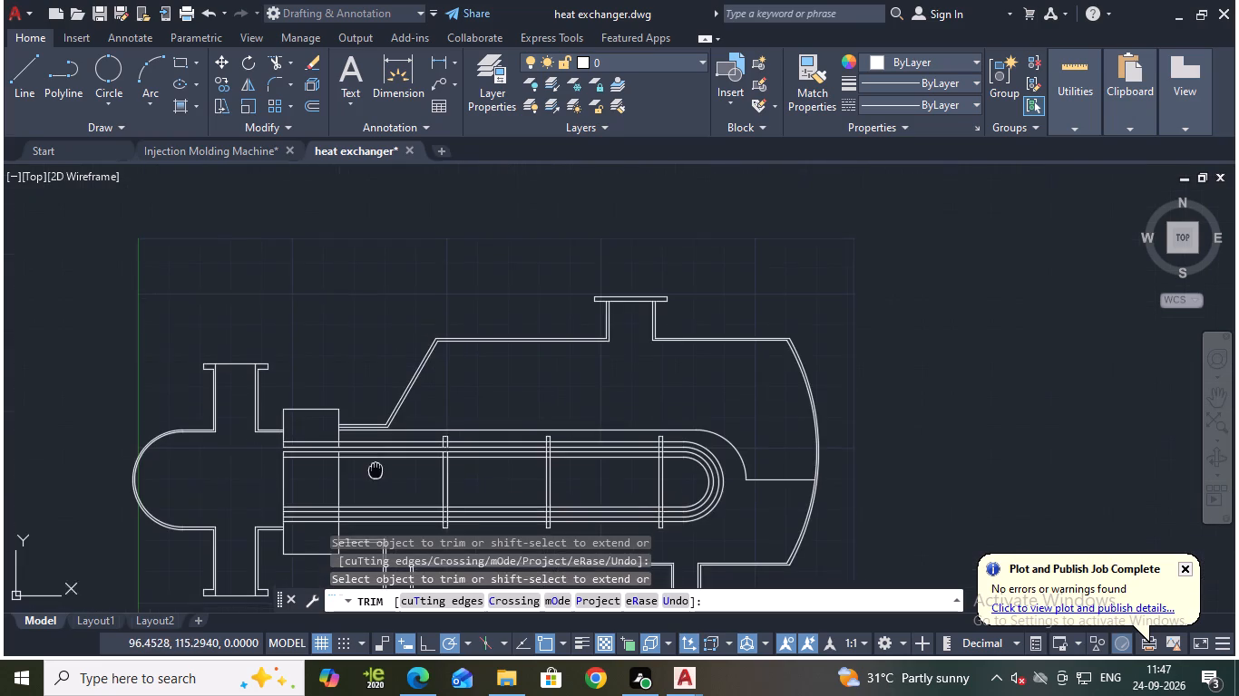
middle_click_drag(384, 447, 456, 353)
scroll(480, 369, "up", 3)
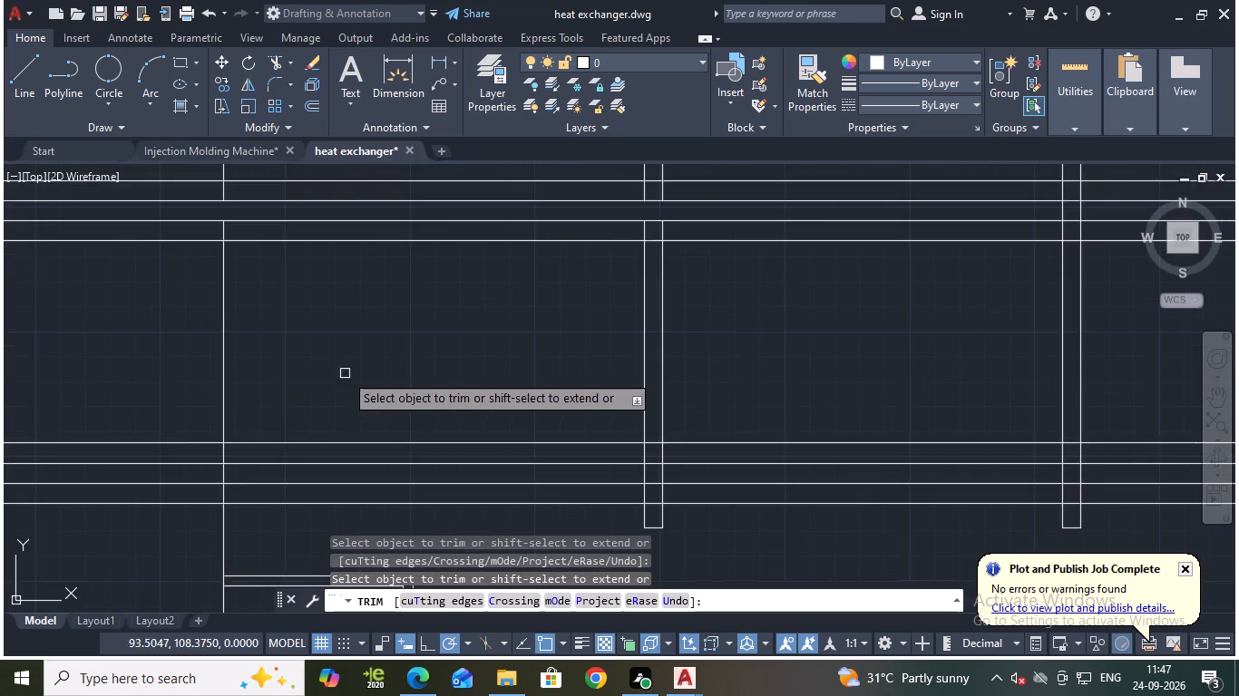
scroll(345, 373, "down", 1)
middle_click_drag(368, 367, 529, 340)
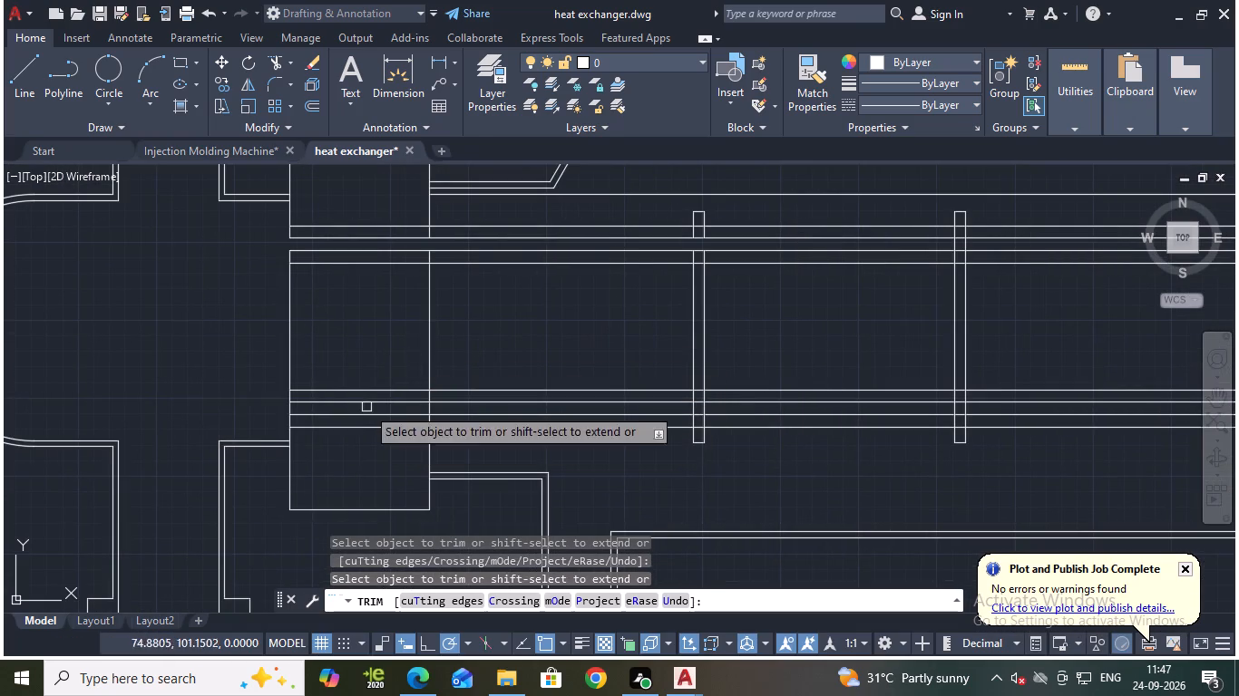
scroll(294, 408, "up", 2)
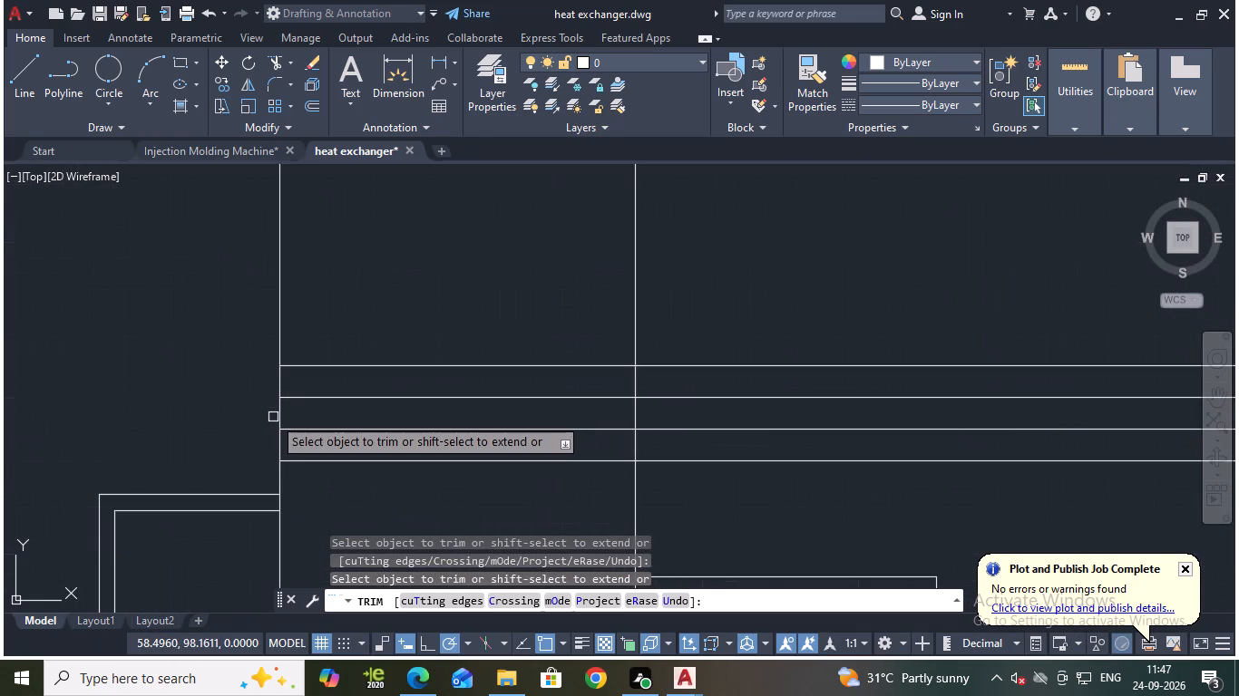
left_click(278, 417)
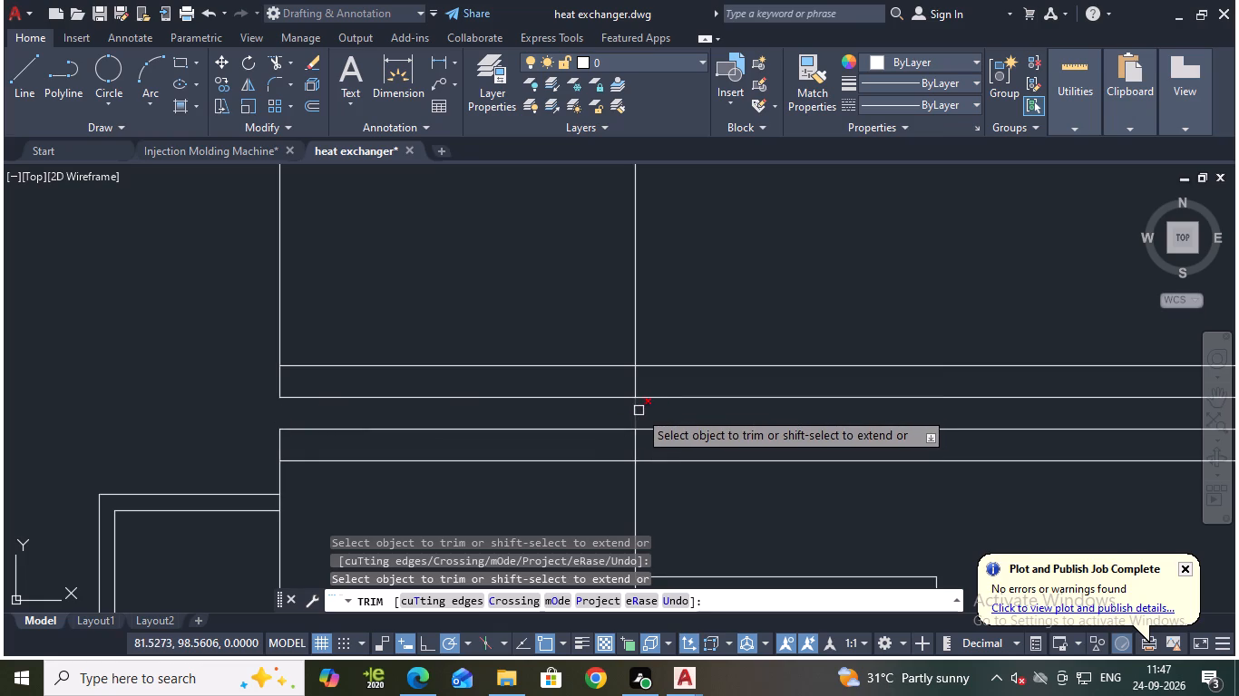
left_click(635, 411)
Trim both edges of the baffle nearest the flange between the two middle lines of the lower tube run.
scroll(635, 411, "down", 2)
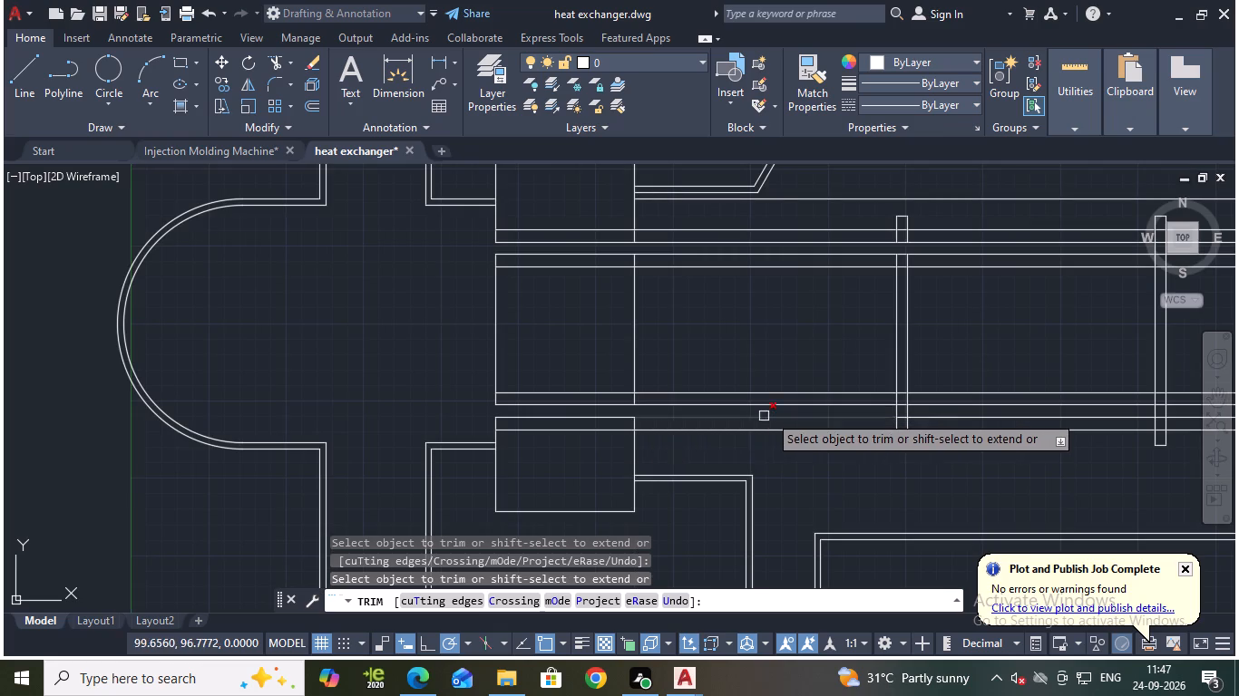
scroll(923, 440, "up", 1)
left_click(878, 400)
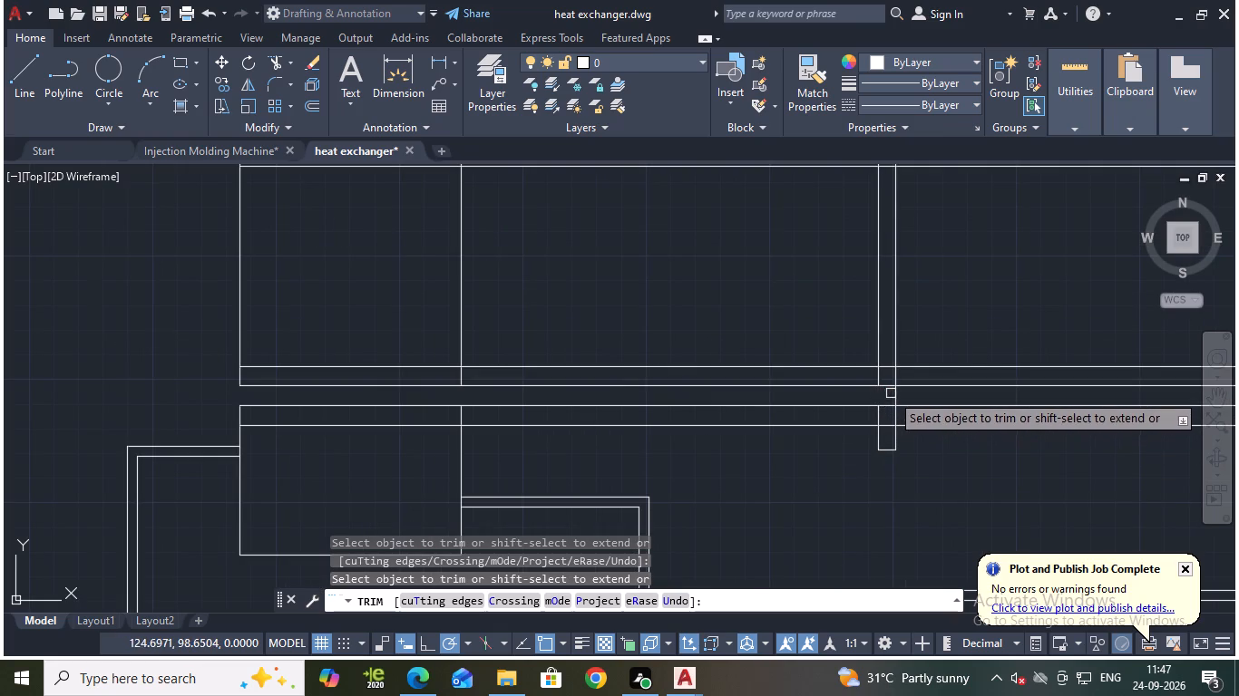
left_click(893, 393)
Trim the edges of the middle baffle and the baffle nearest the dome between the two middle lines of the upper tube run.
scroll(963, 304, "down", 1)
middle_click_drag(978, 296, 934, 290)
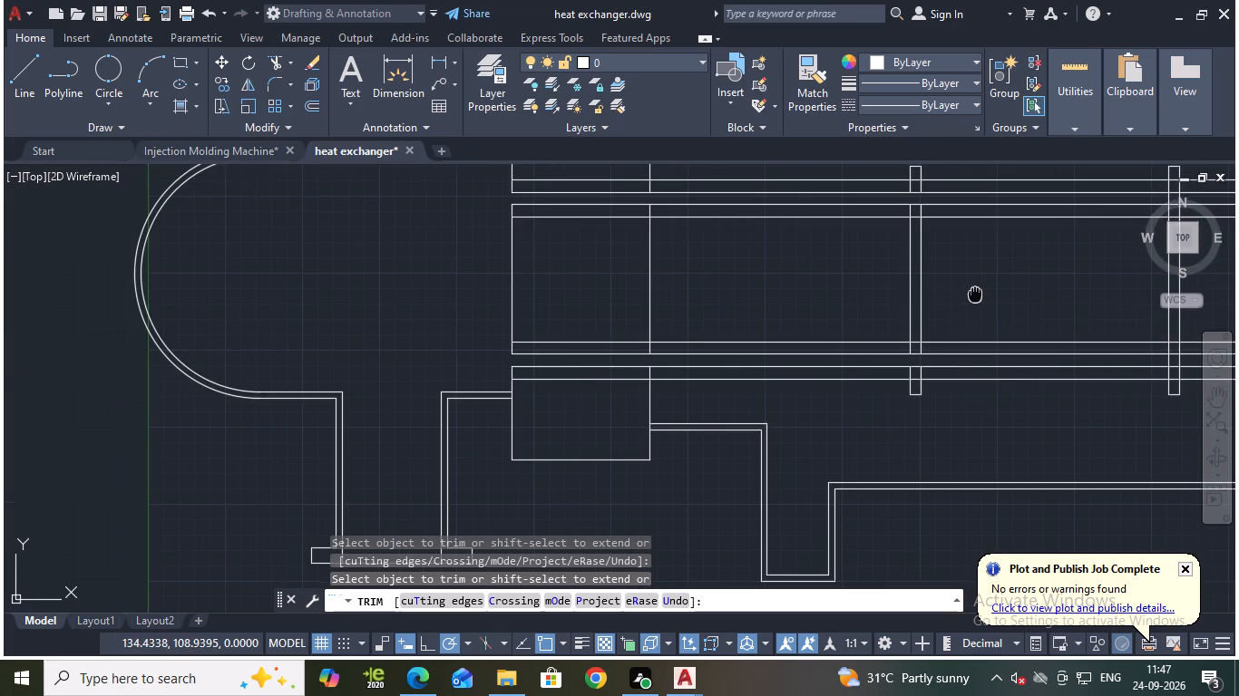
middle_click_drag(934, 290, 650, 381)
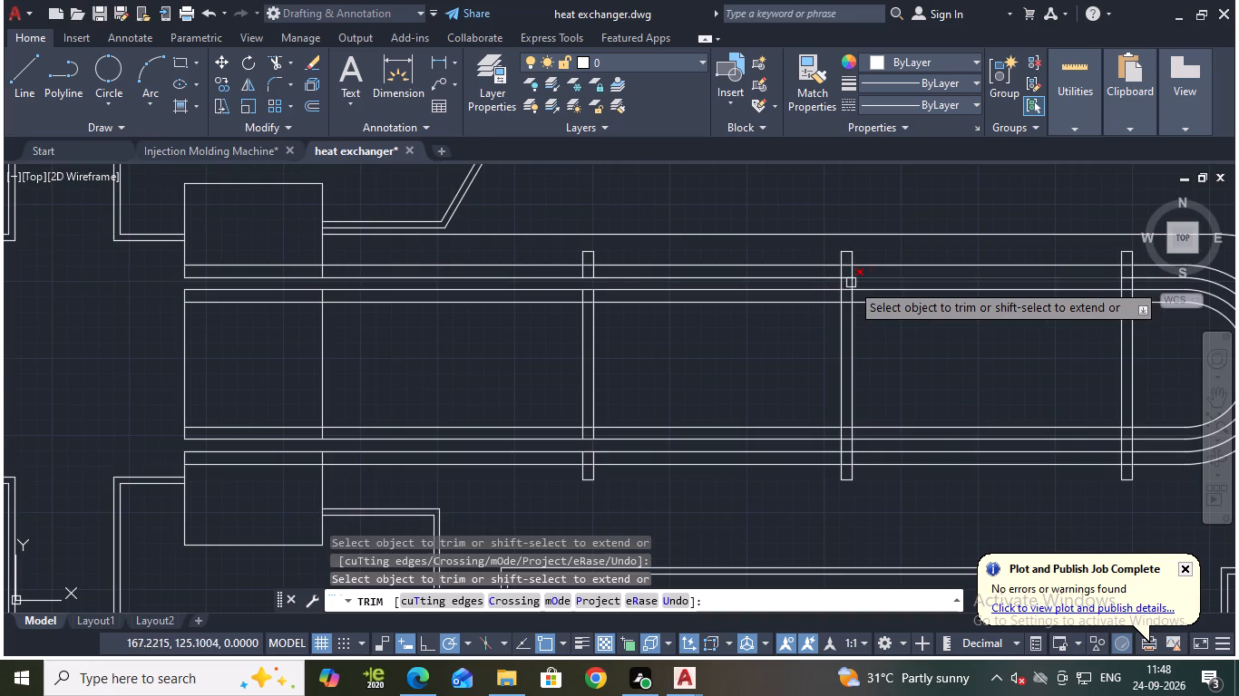
scroll(846, 283, "up", 2)
left_click(828, 289)
left_click_drag(844, 283, 850, 283)
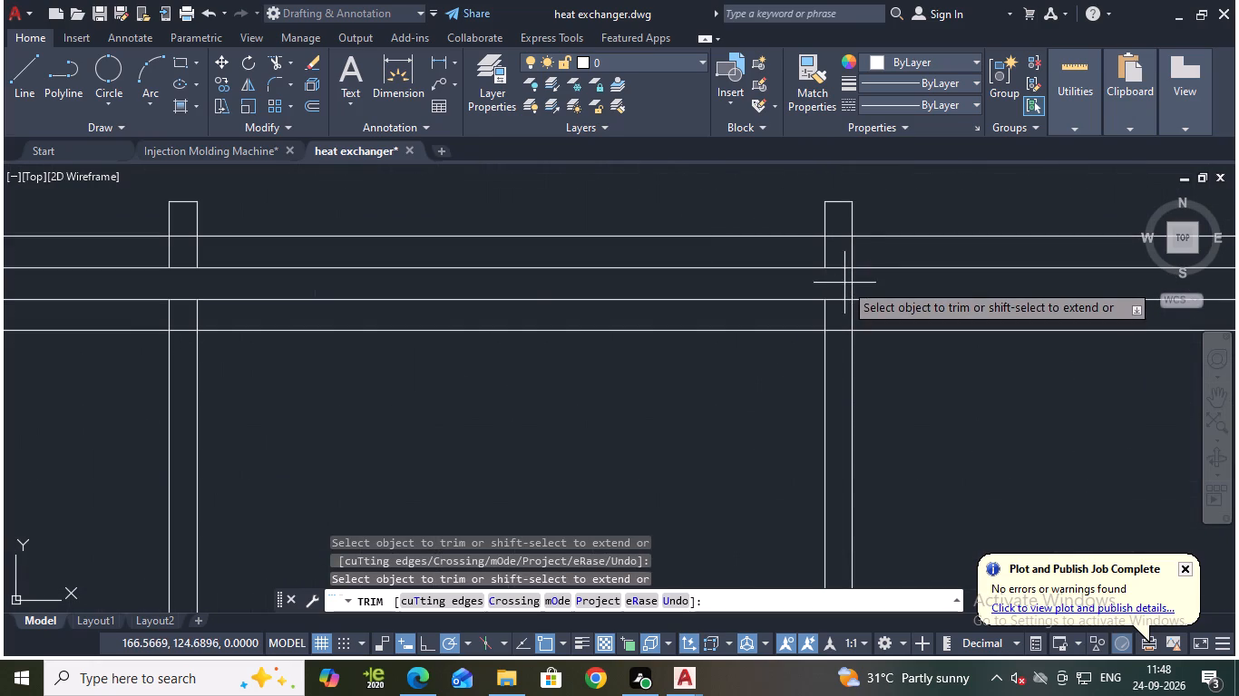
left_click_drag(850, 283, 866, 286)
scroll(866, 286, "down", 3)
middle_click_drag(964, 361, 785, 393)
scroll(906, 328, "up", 2)
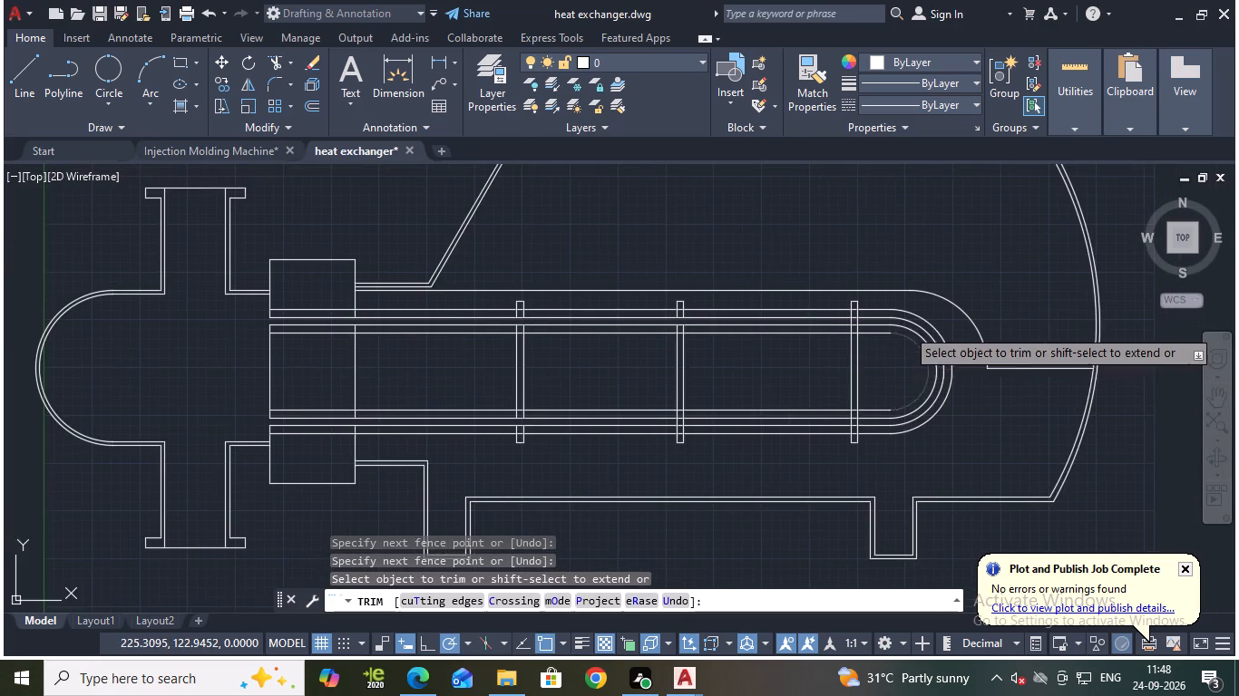
left_click_drag(747, 314, 776, 314)
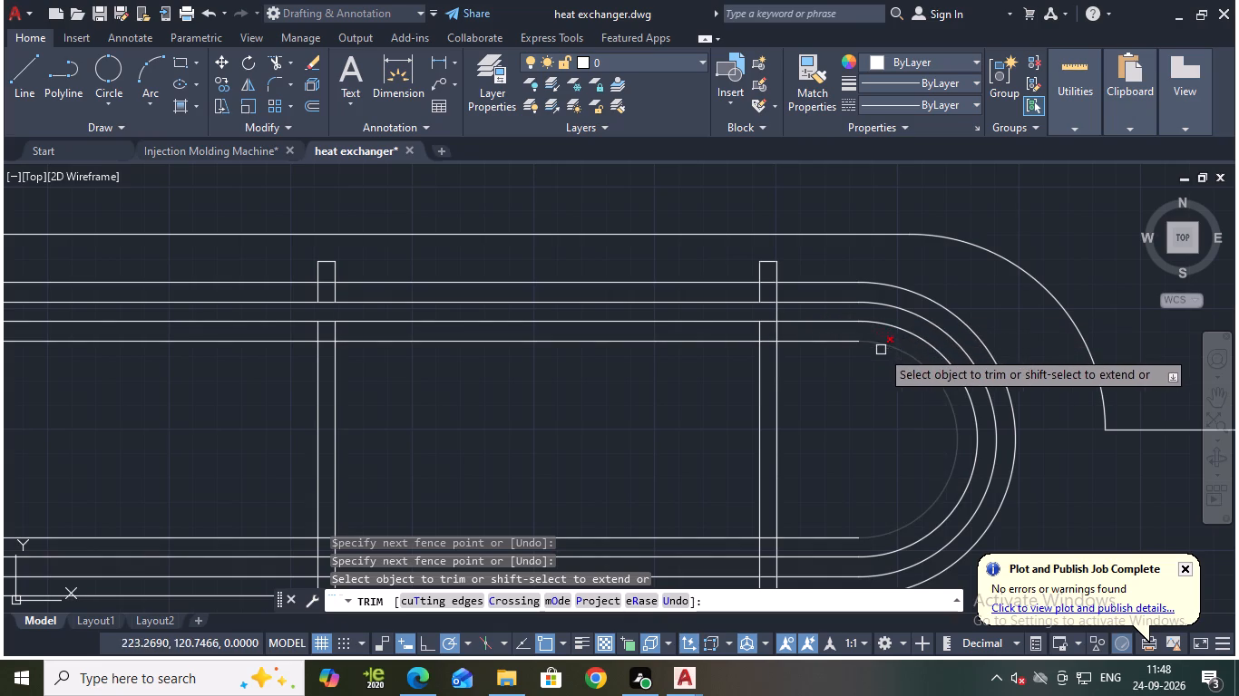
left_click(776, 312)
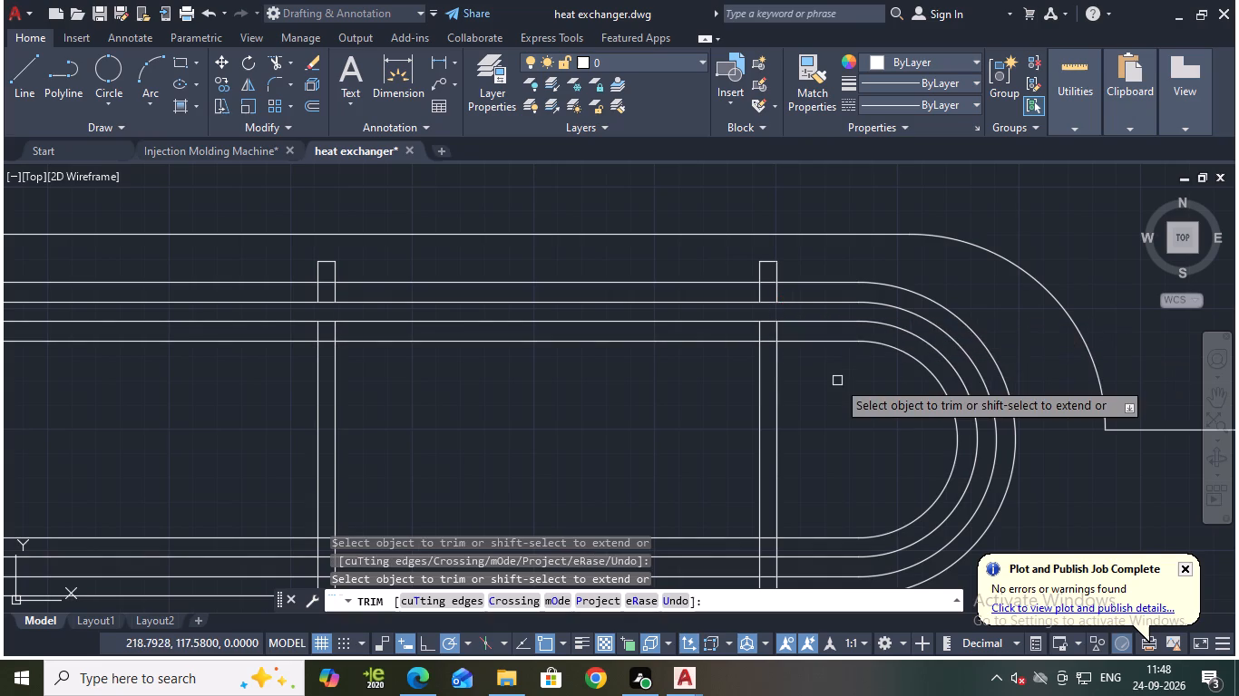
Trim the edges of the middle baffle and the baffle nearest the dome between the two middle lines of the lower tube run.
scroll(837, 381, "down", 1)
middle_click_drag(847, 426, 858, 351)
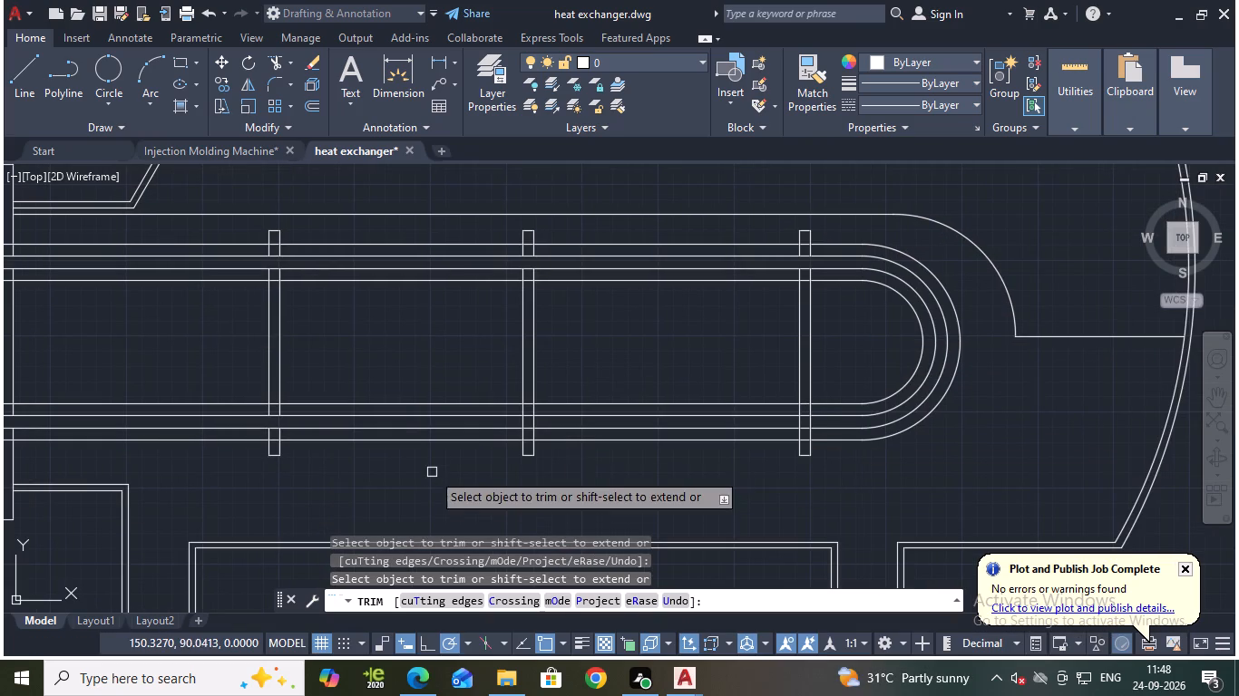
scroll(496, 439, "up", 2)
scroll(551, 409, "down", 2)
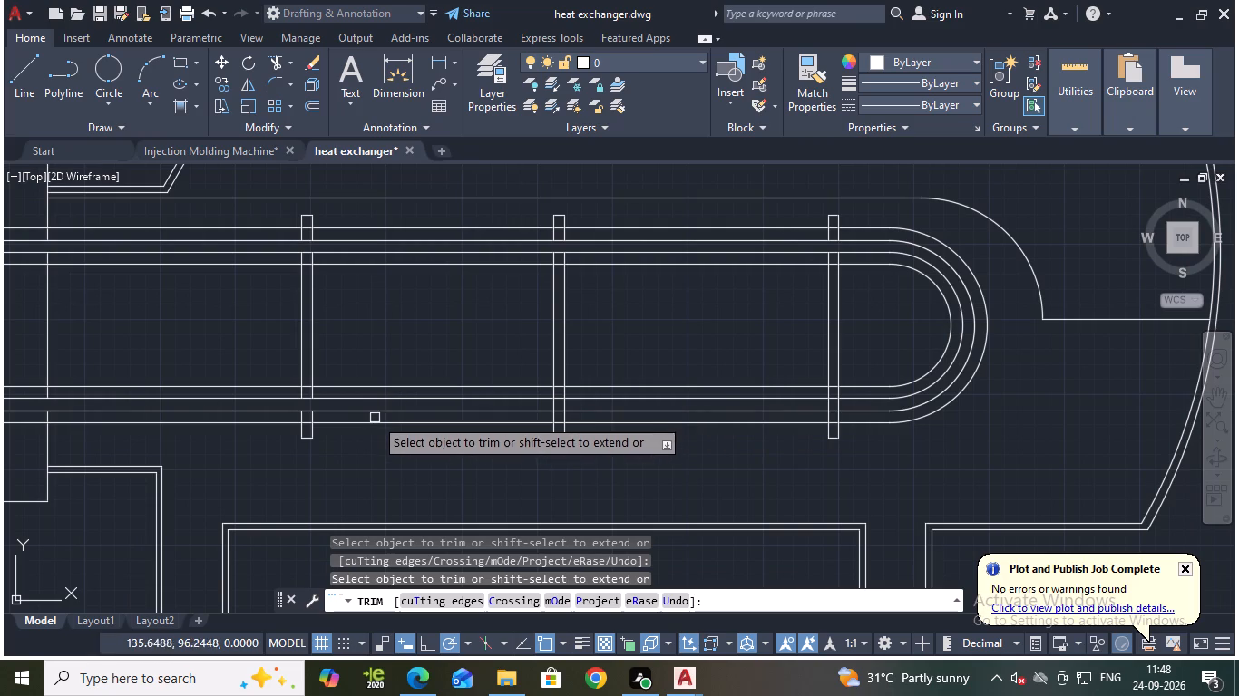
scroll(570, 405, "up", 2)
left_click(526, 410)
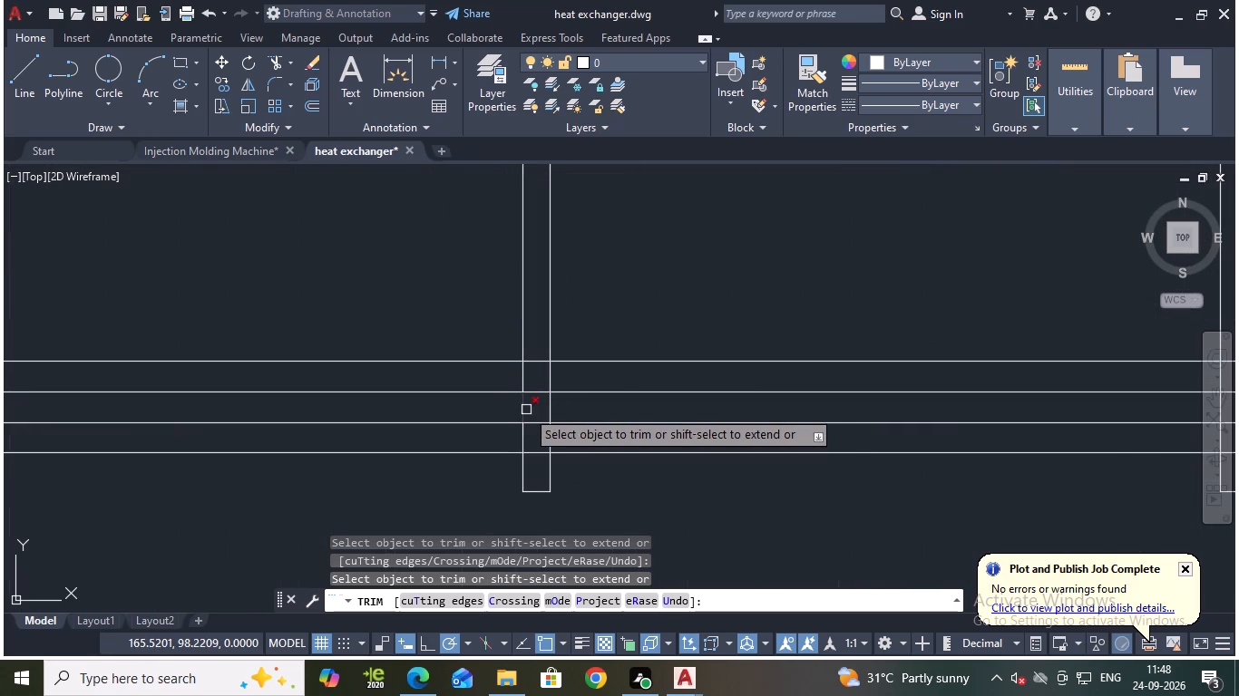
left_click(551, 411)
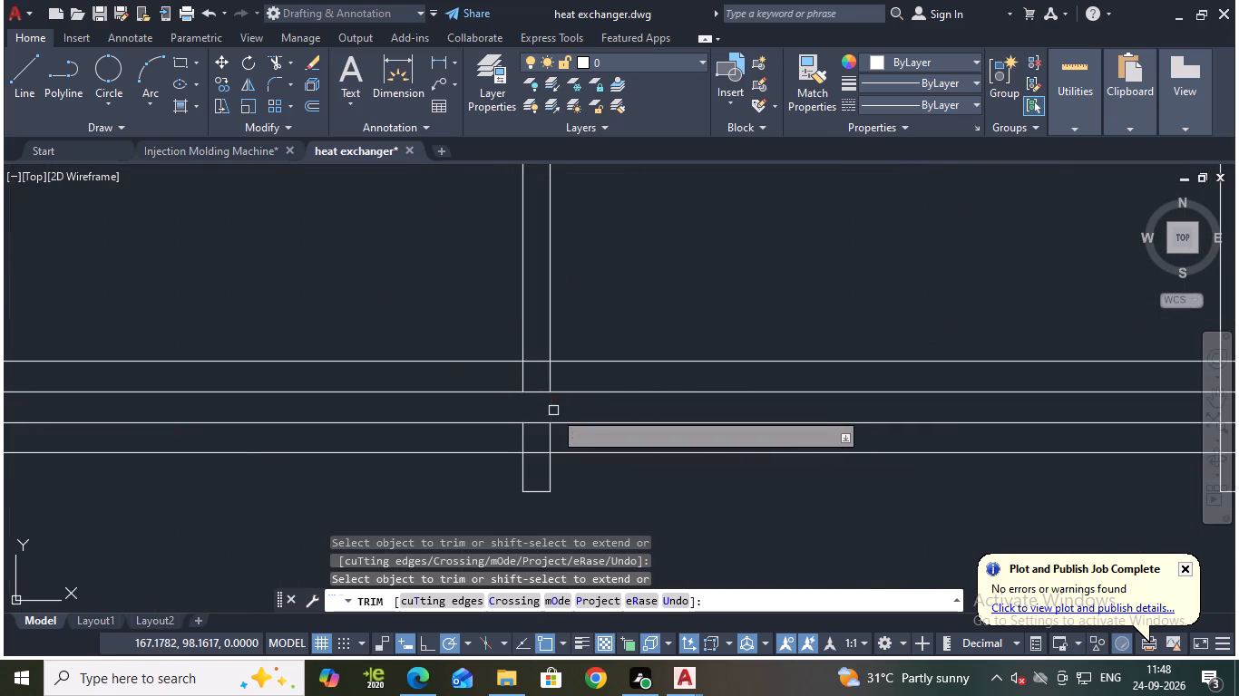
scroll(807, 462, "down", 2)
middle_click_drag(844, 472, 627, 486)
scroll(766, 456, "up", 3)
left_click_drag(678, 446, 758, 458)
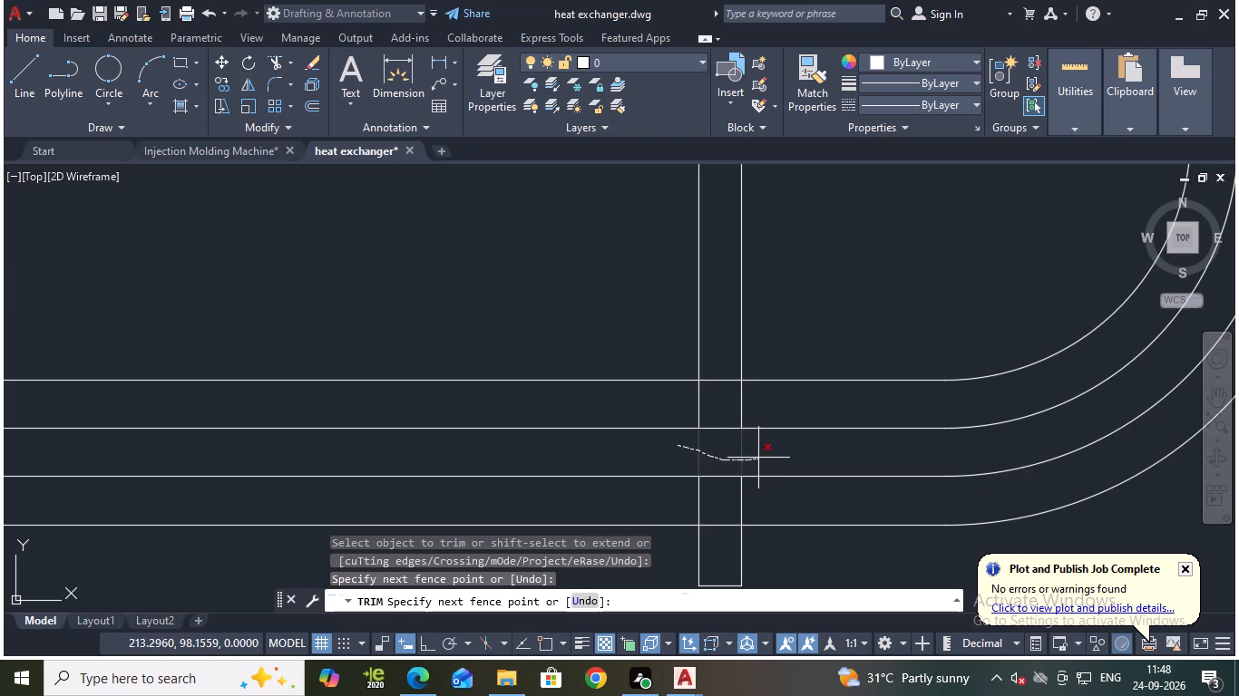
scroll(757, 458, "down", 4)
key("Escape")
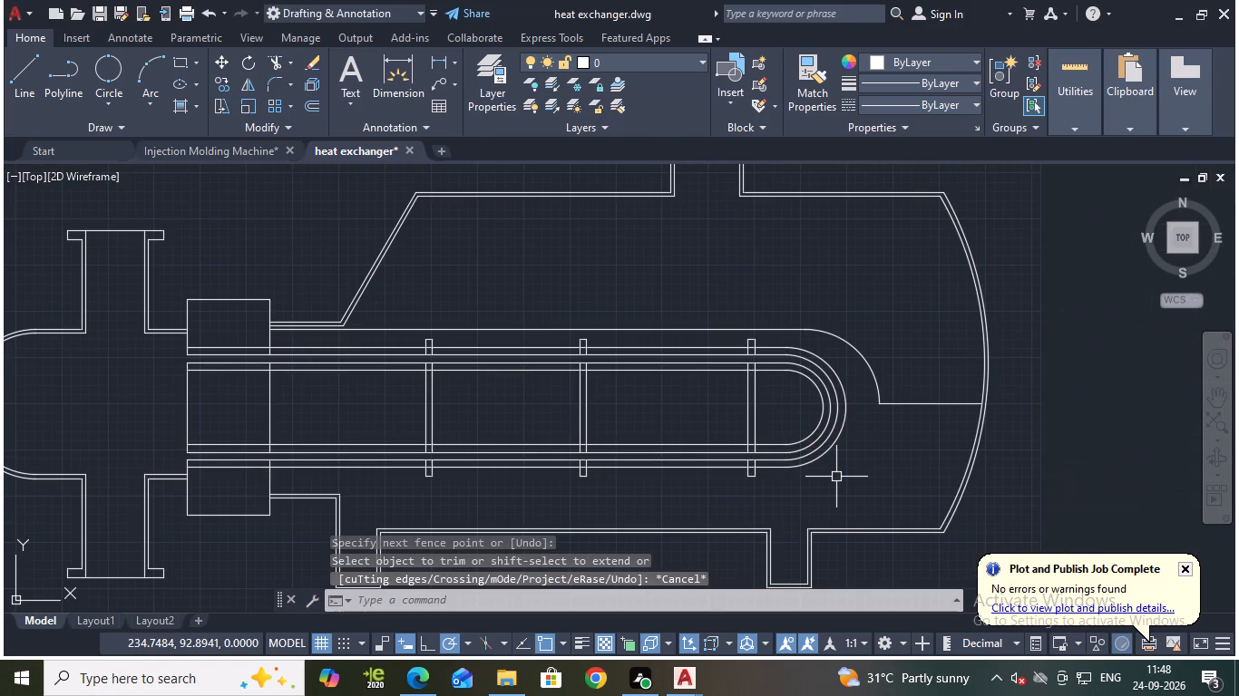
Save the heat exchanger drawing.
key("ctrl+s")
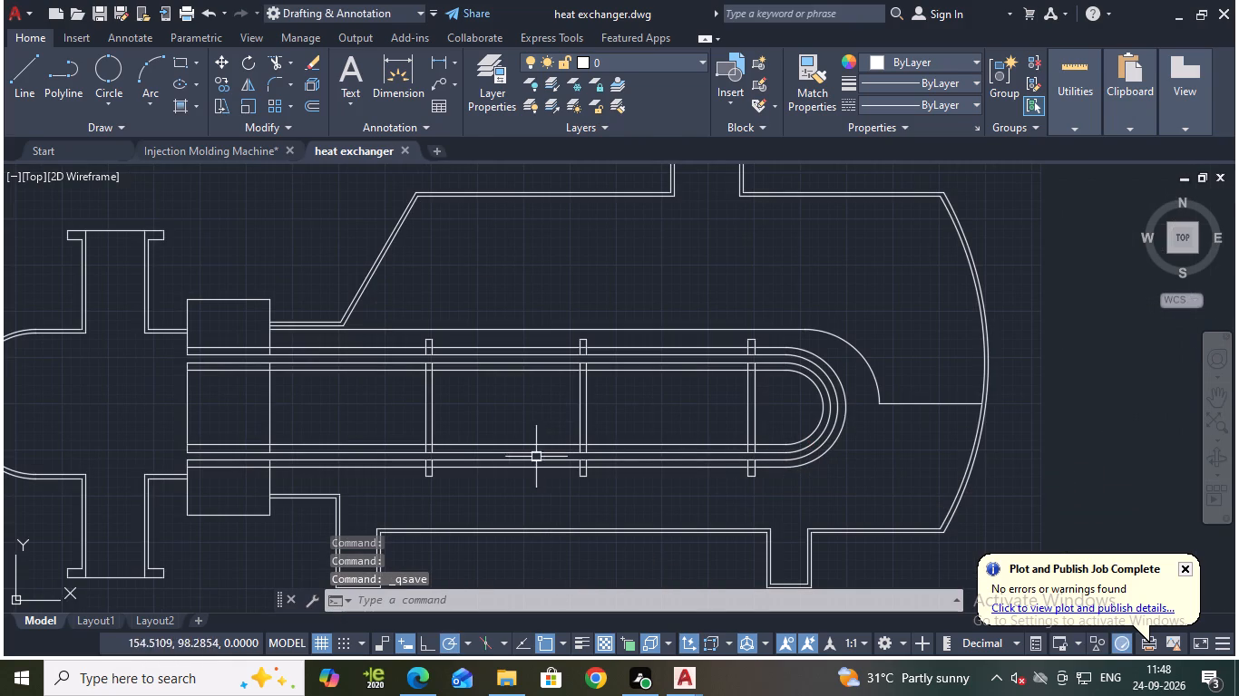
Draw a vertical line about 13 units long near the flange's shell-side edge, from its top edge to the uppermost tube line.
middle_click_drag(507, 401, 641, 375)
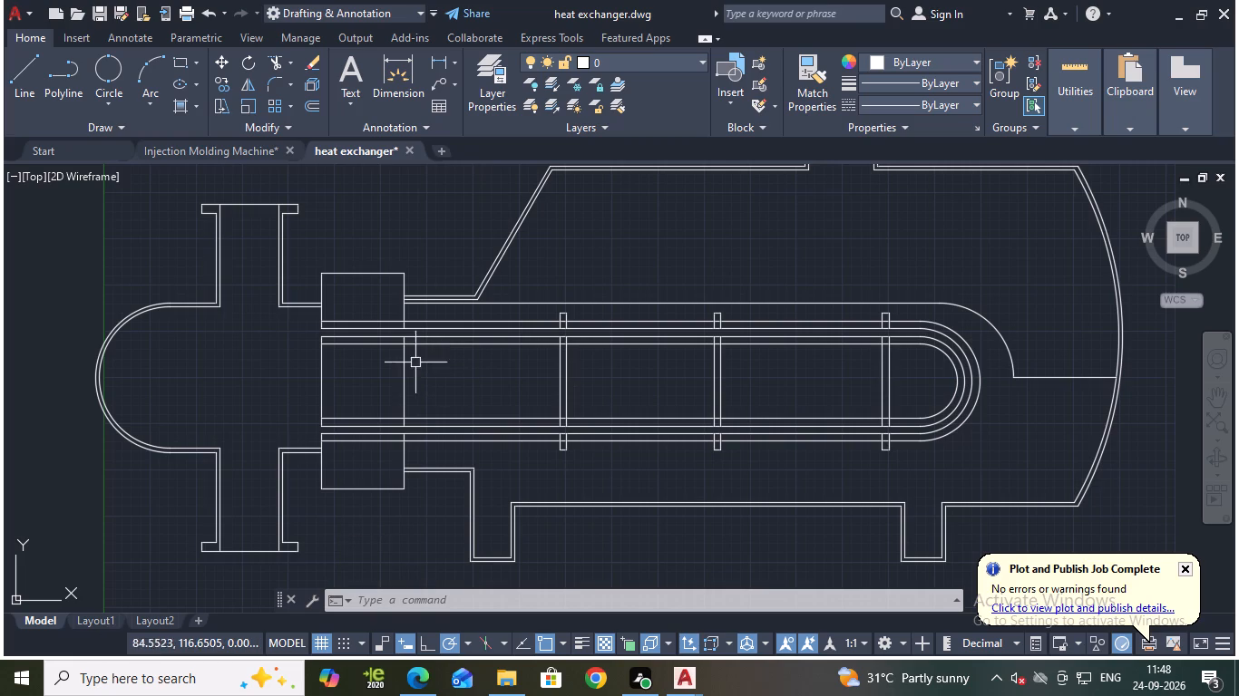
left_click(9, 80)
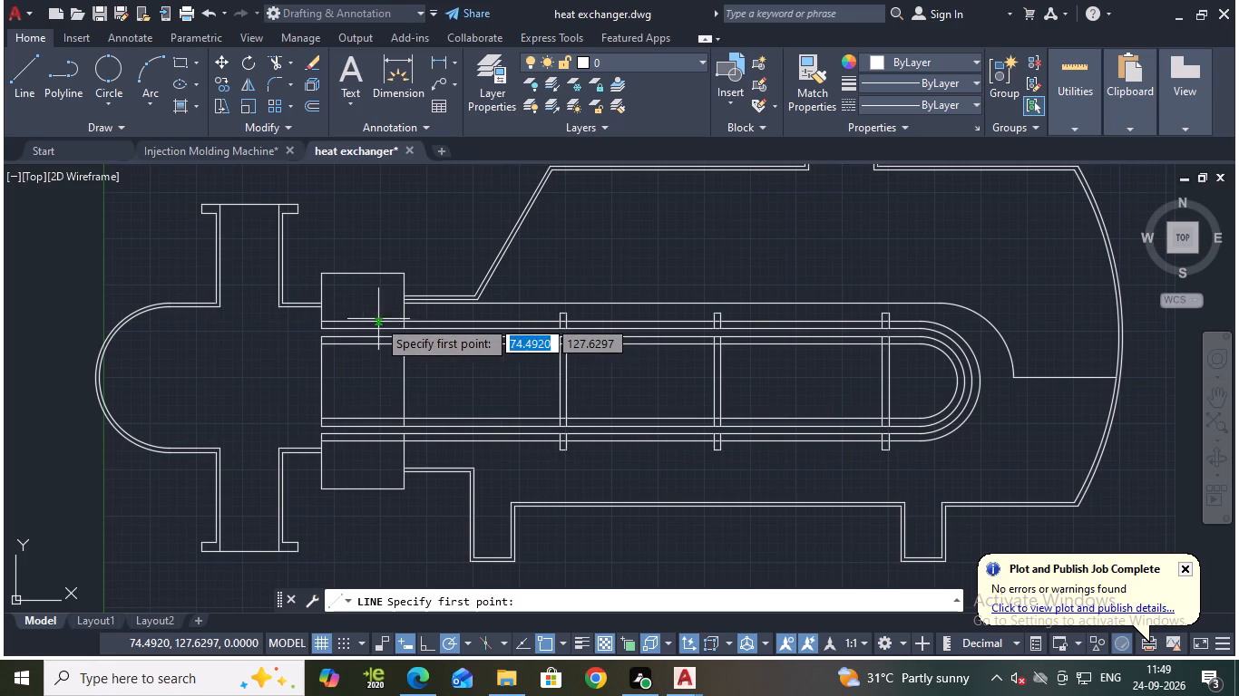
scroll(385, 276, "up", 1)
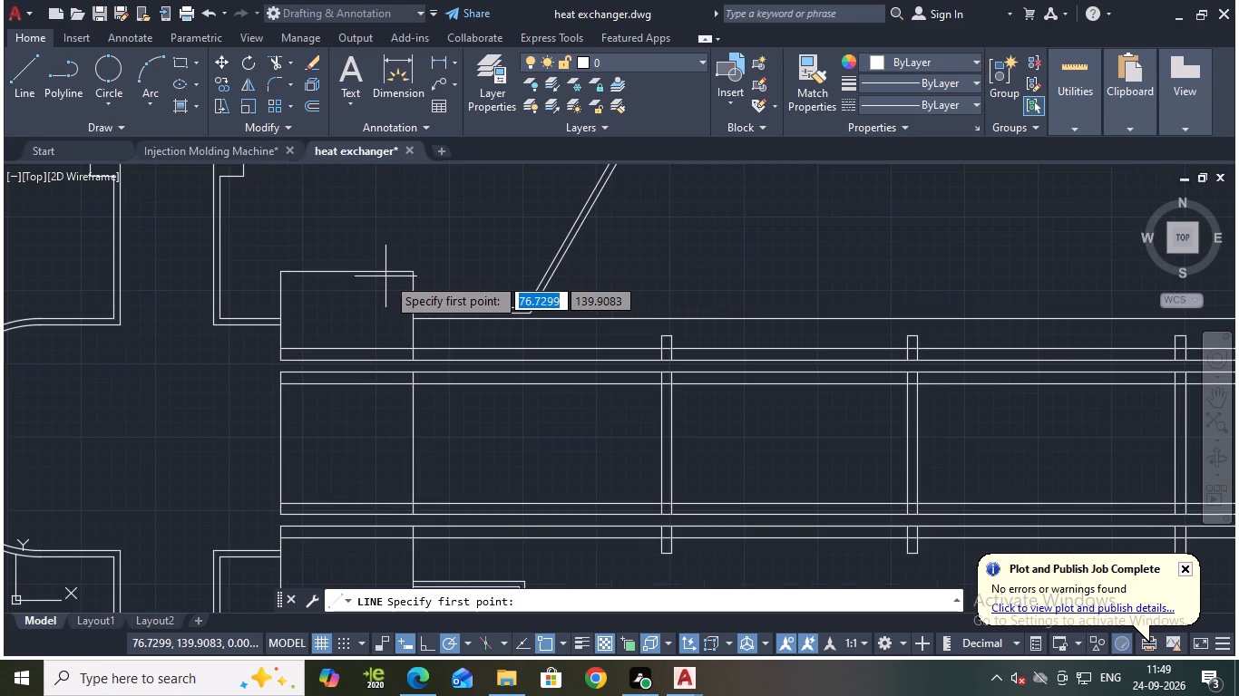
left_click(394, 270)
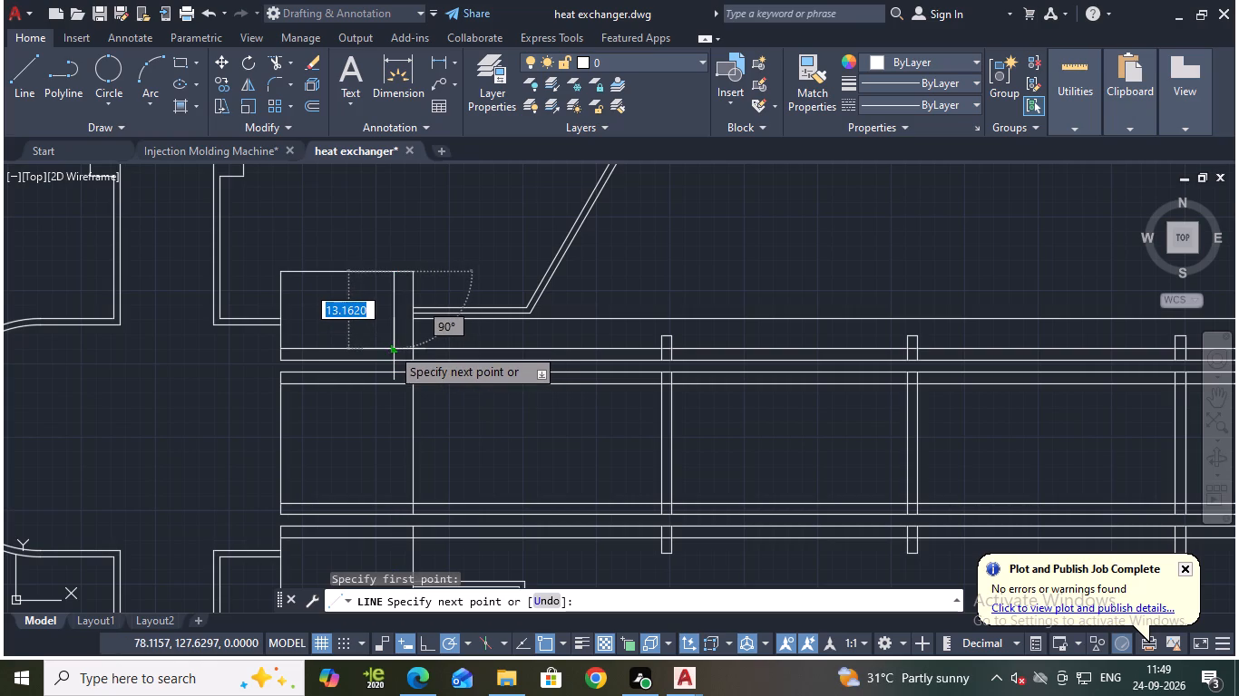
left_click(391, 347)
key("Escape")
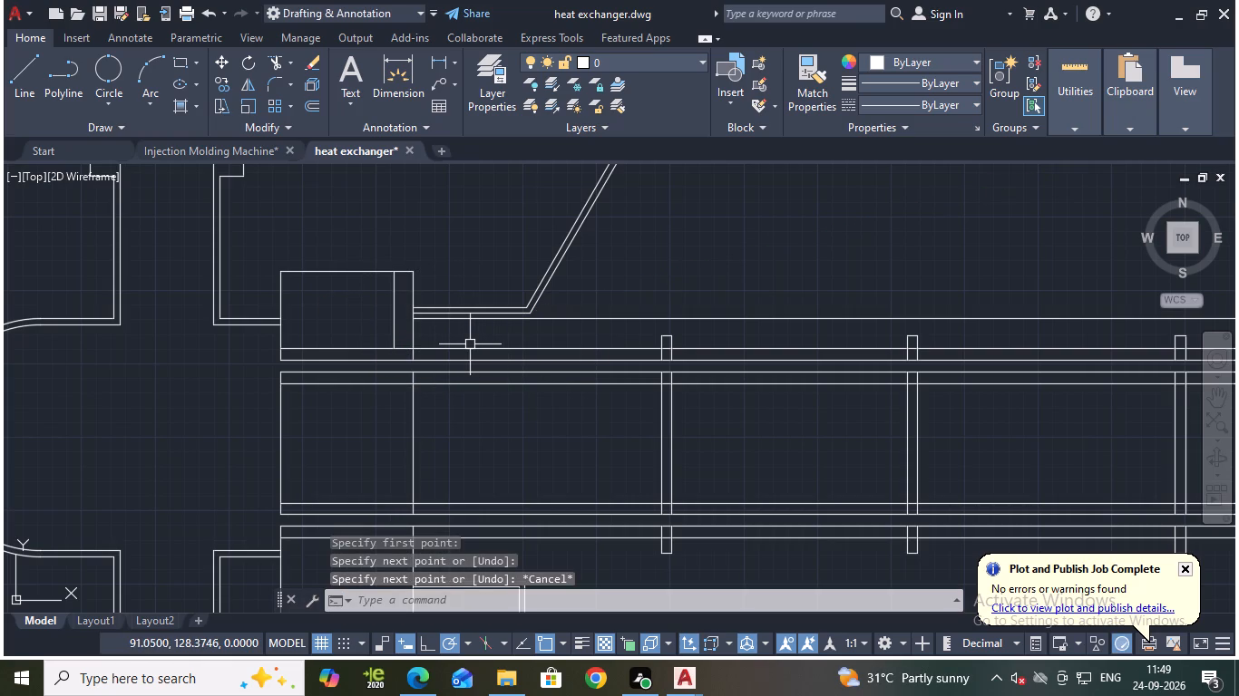
Trim the flange's shell-side edge between the long horizontal line above the tubes and the uppermost tube line.
type("tr")
key("Return")
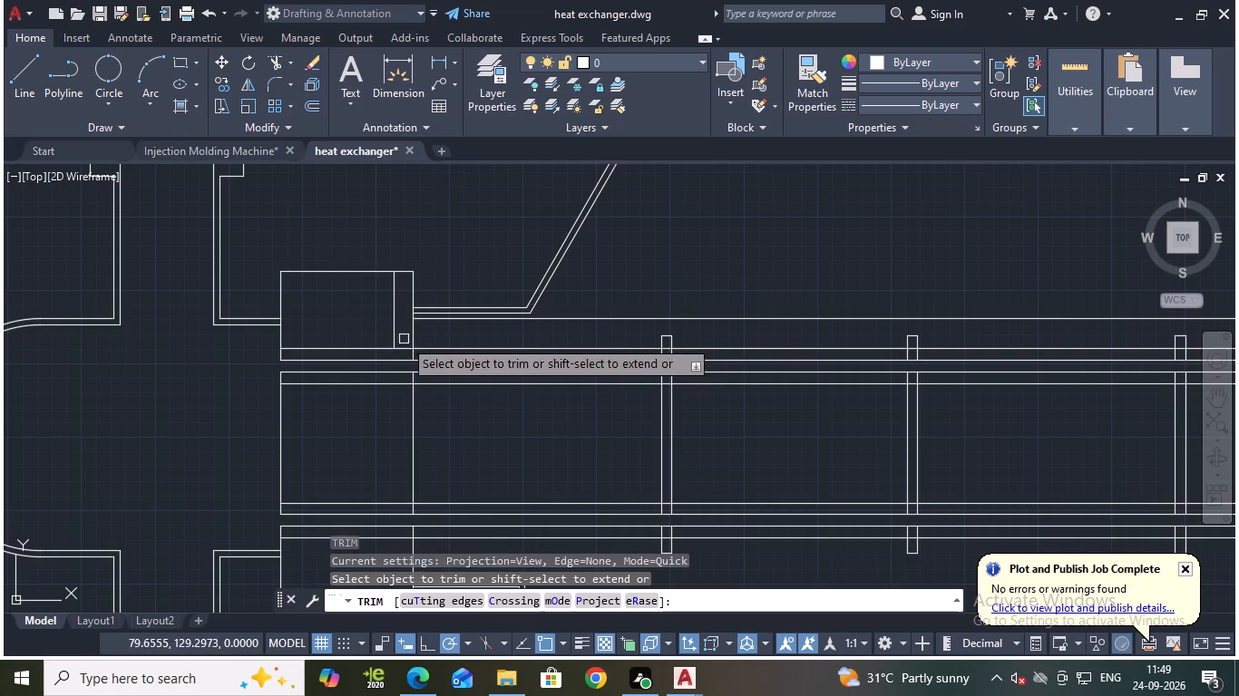
left_click(415, 338)
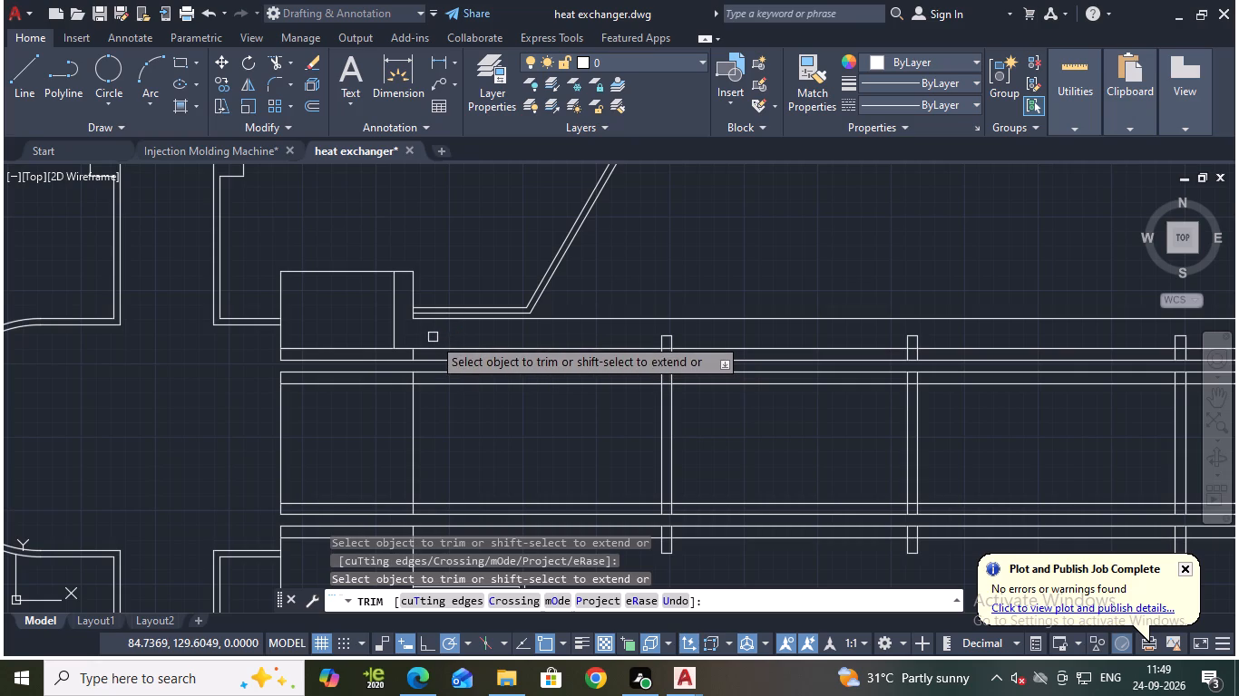
scroll(422, 333, "up", 2)
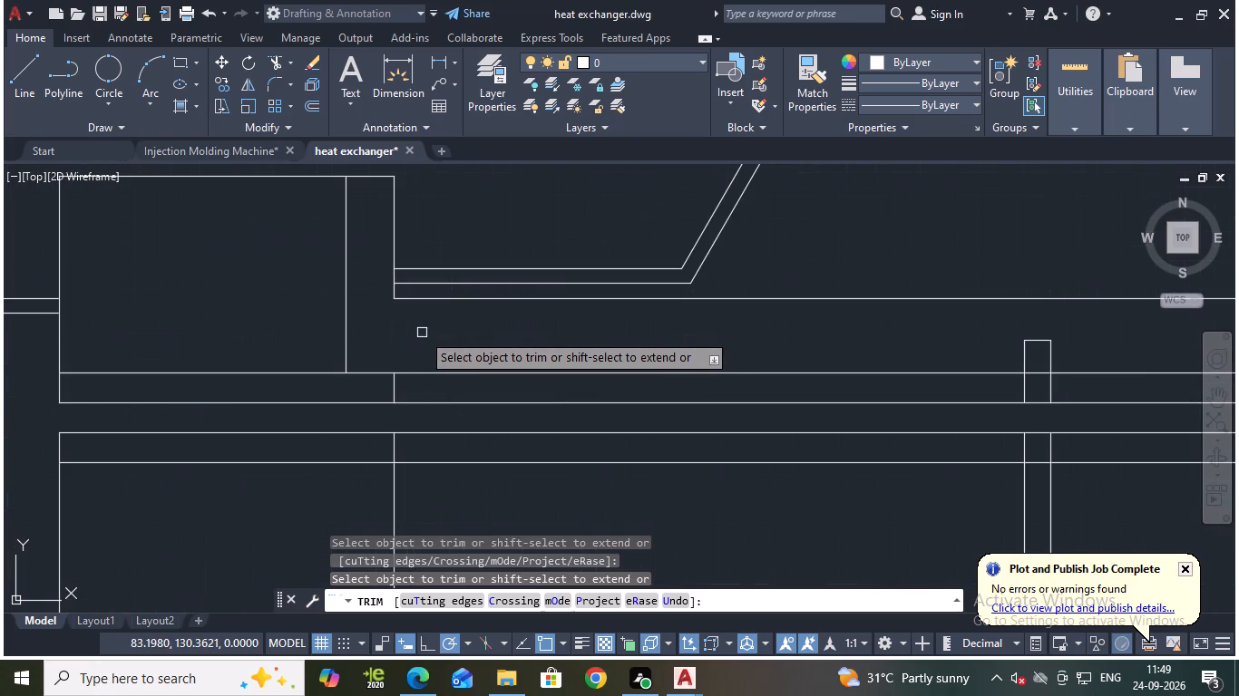
key("Escape")
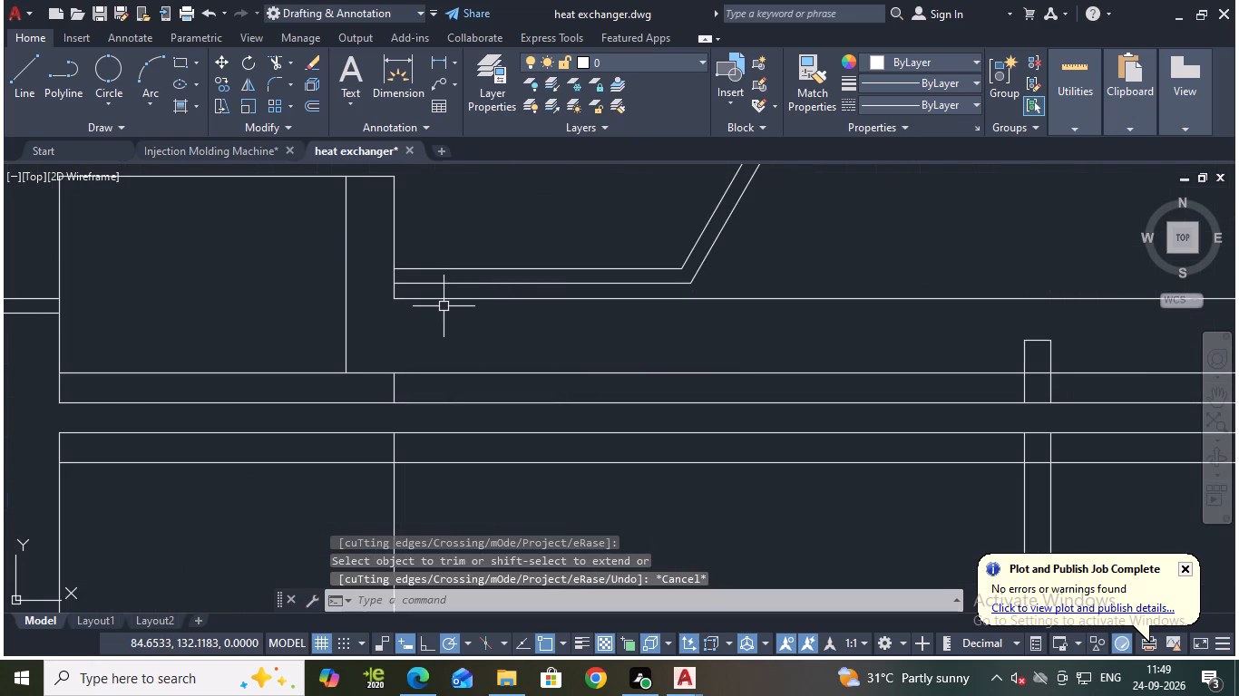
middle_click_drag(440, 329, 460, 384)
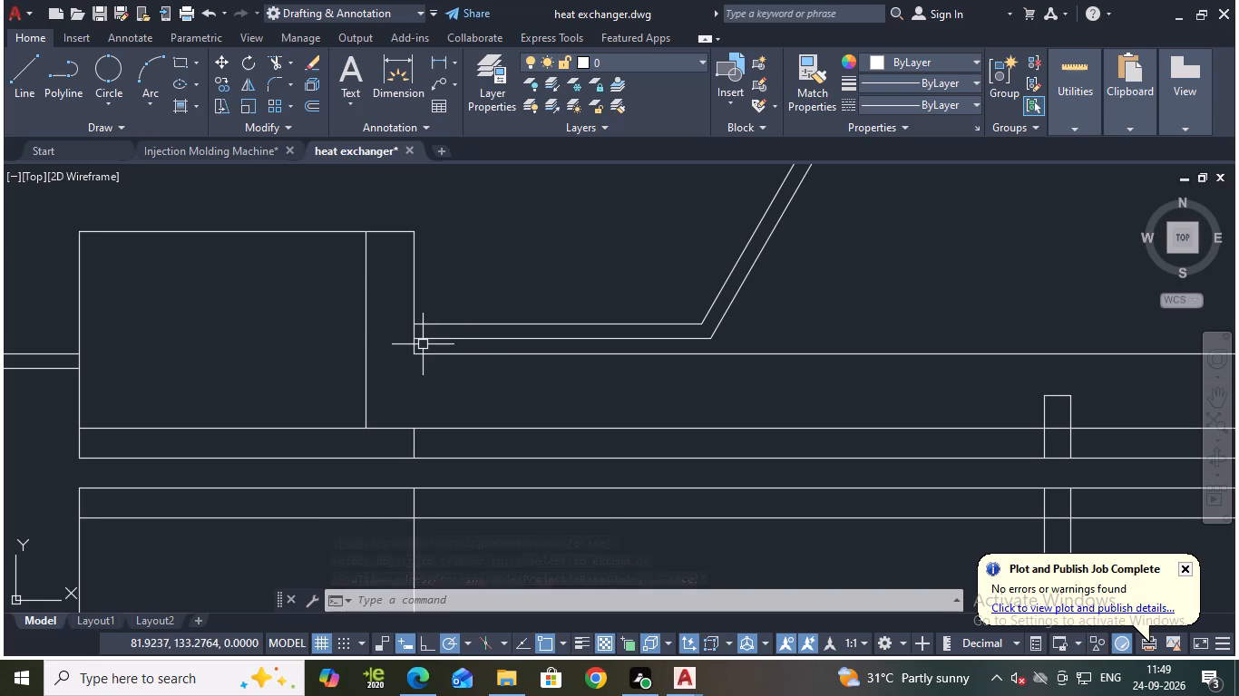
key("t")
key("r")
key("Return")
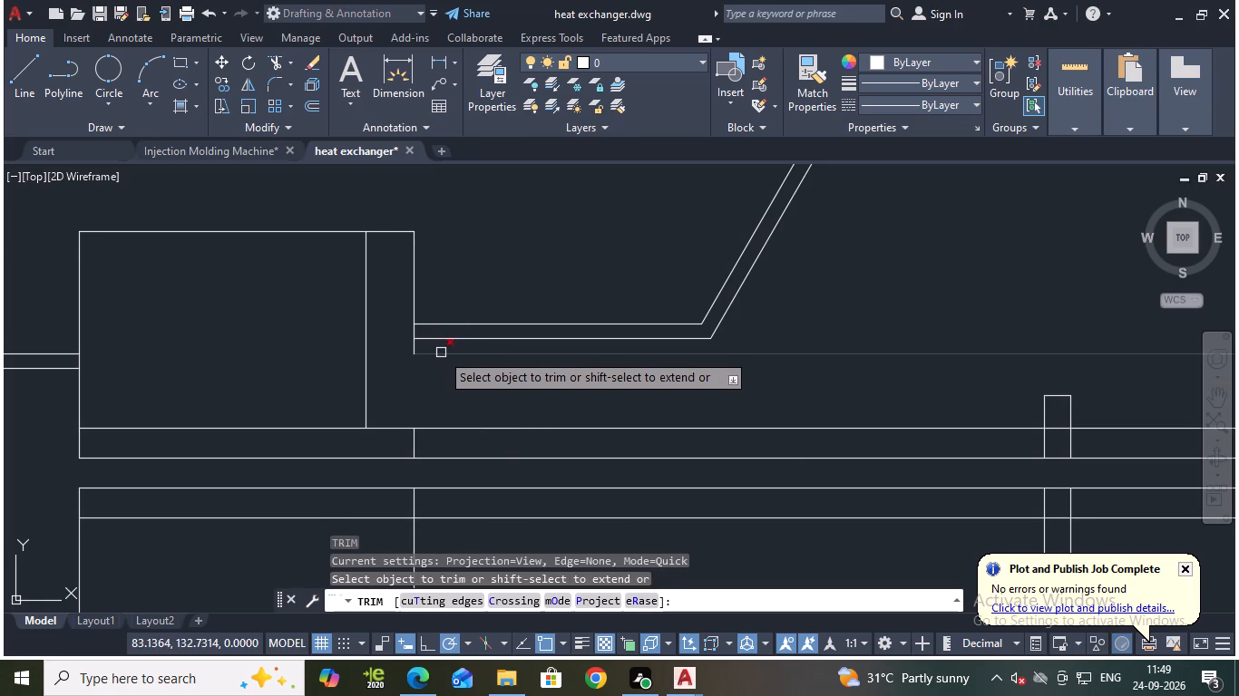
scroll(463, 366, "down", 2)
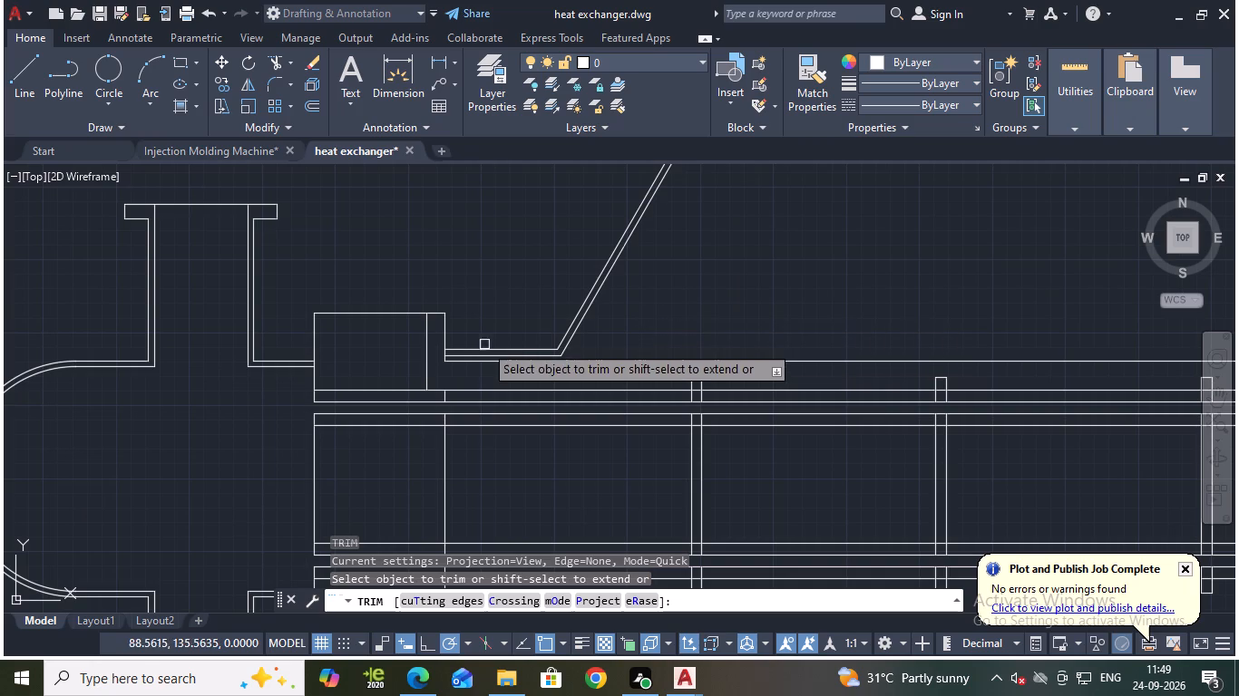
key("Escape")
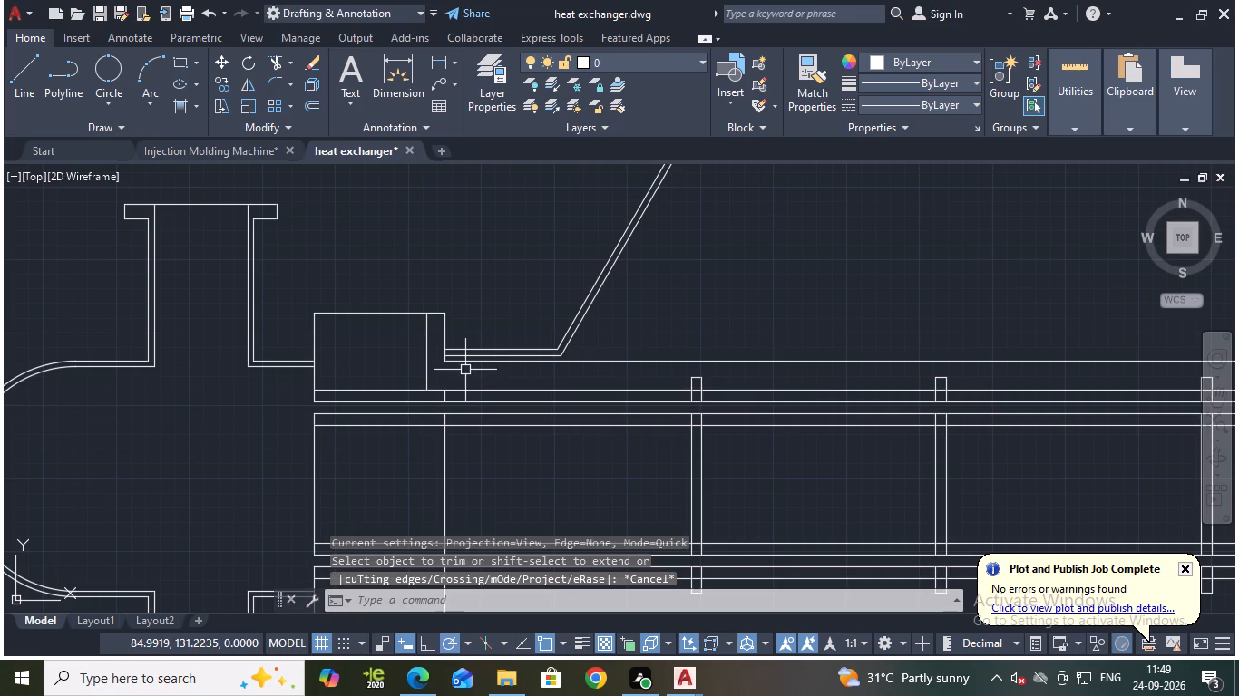
Erase the short horizontal inner wall line of the shell neck beside the upper part of the flange.
scroll(458, 359, "up", 1)
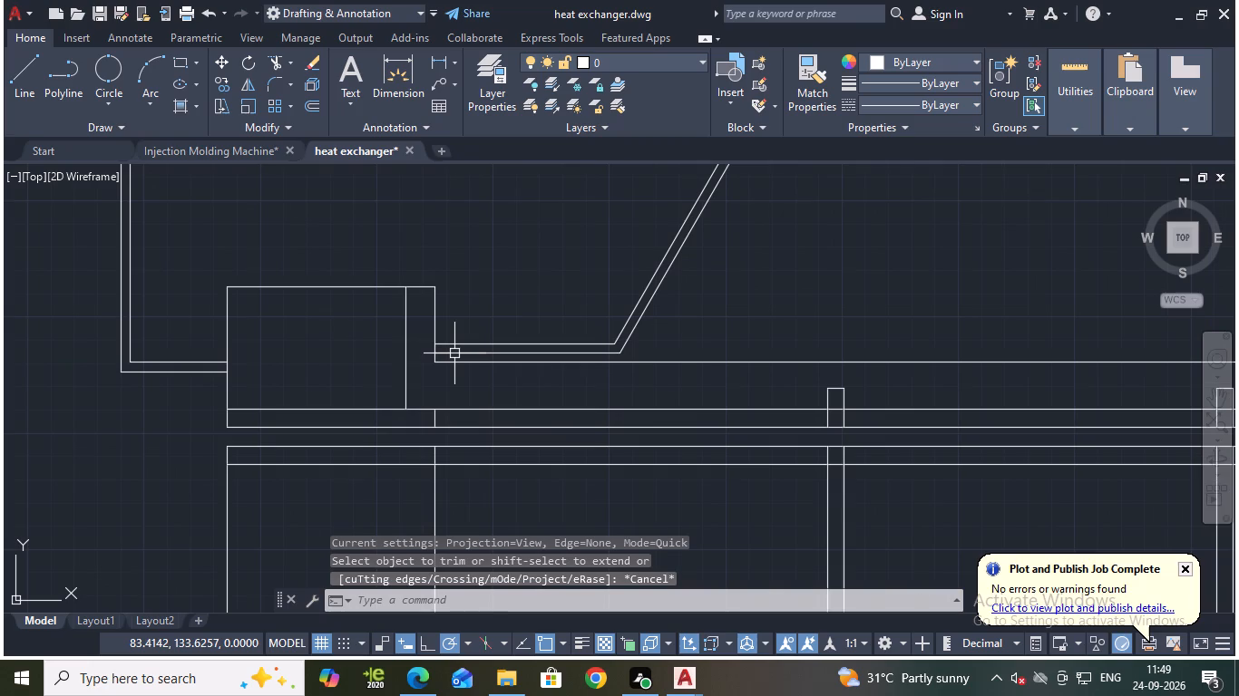
left_click(454, 353)
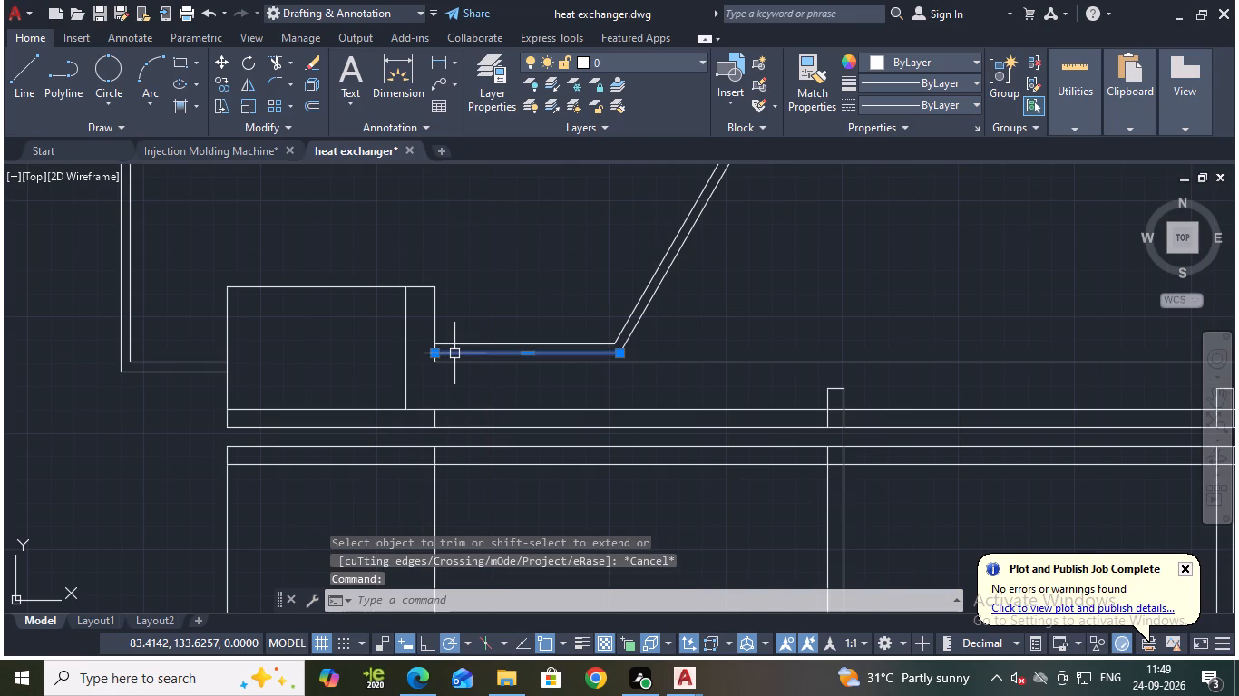
key("e")
key("Return")
Extend the sloped inner wall line of the shell down to the long horizontal line above the tubes.
type("ex")
key("Return")
left_click(633, 333)
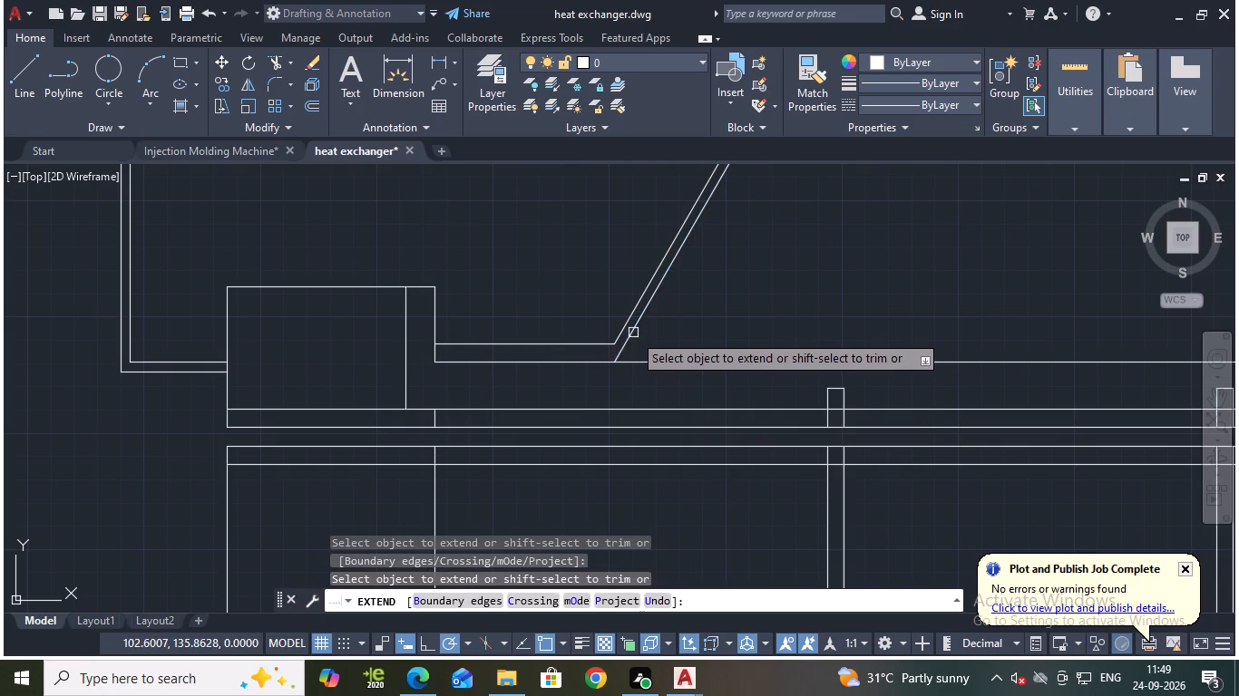
key("Escape")
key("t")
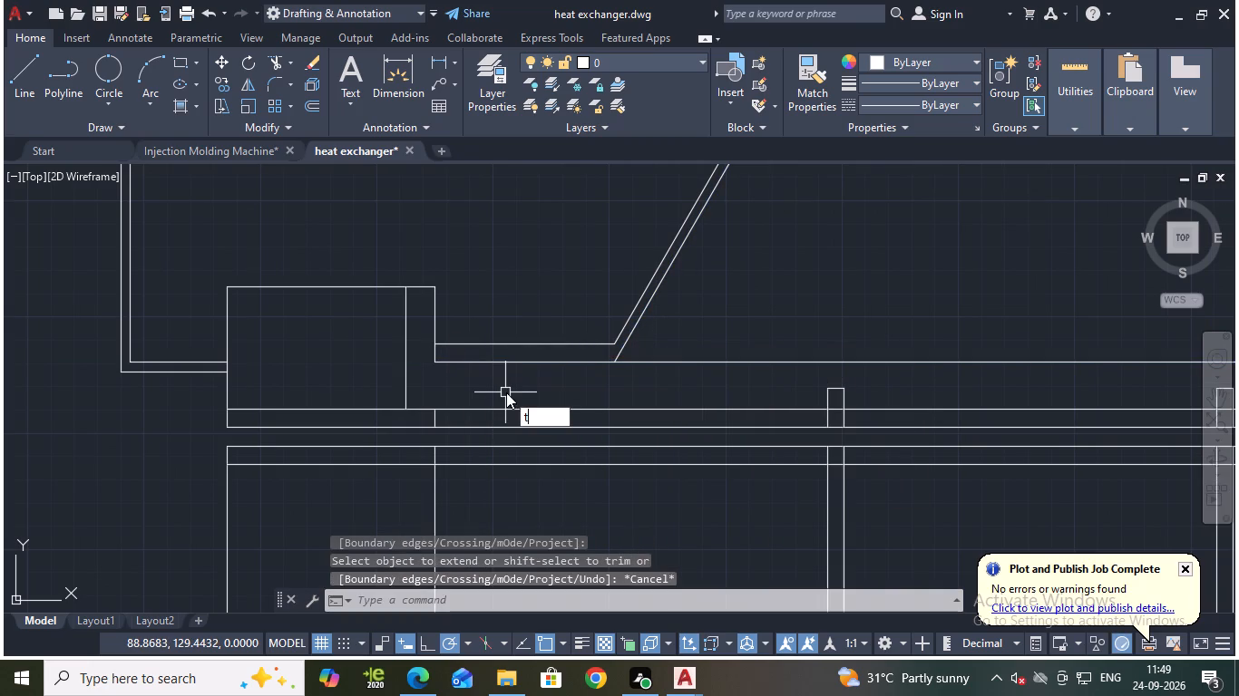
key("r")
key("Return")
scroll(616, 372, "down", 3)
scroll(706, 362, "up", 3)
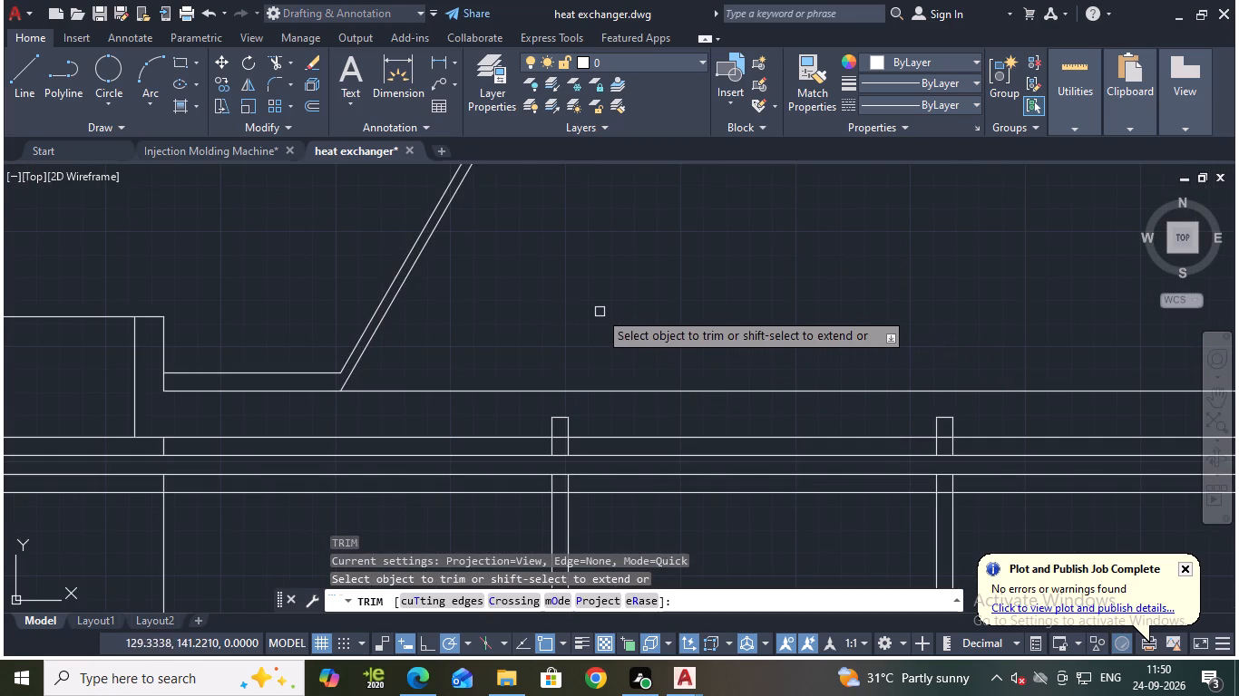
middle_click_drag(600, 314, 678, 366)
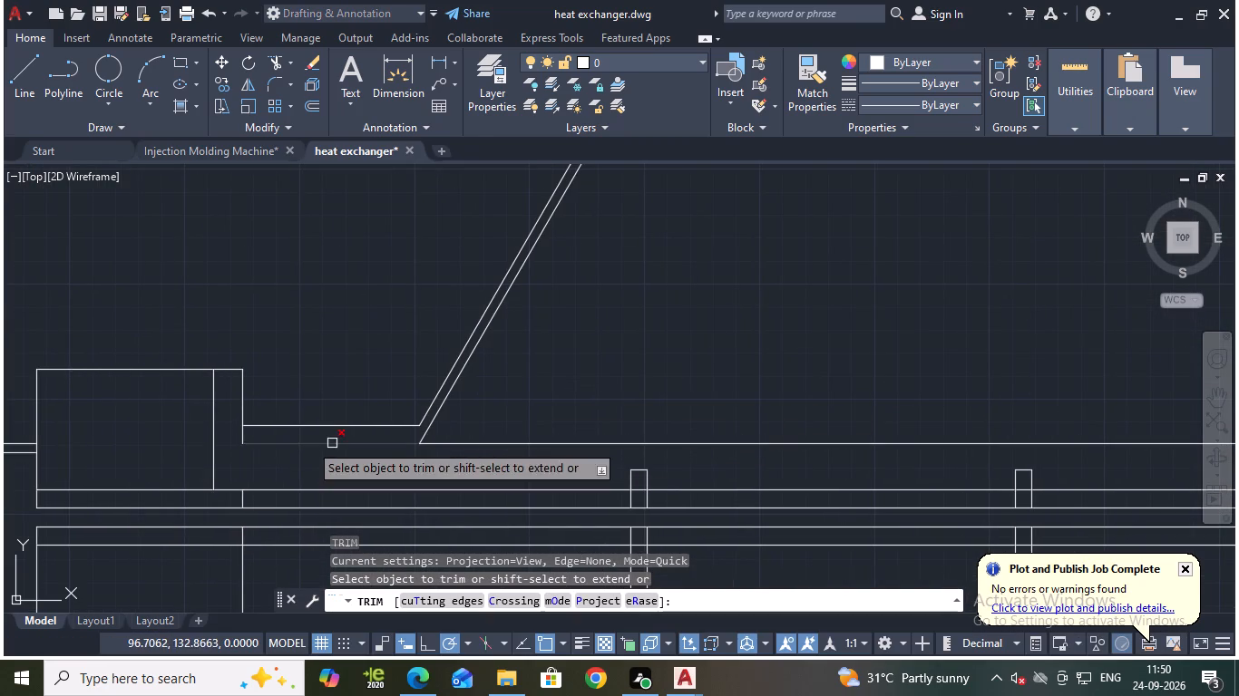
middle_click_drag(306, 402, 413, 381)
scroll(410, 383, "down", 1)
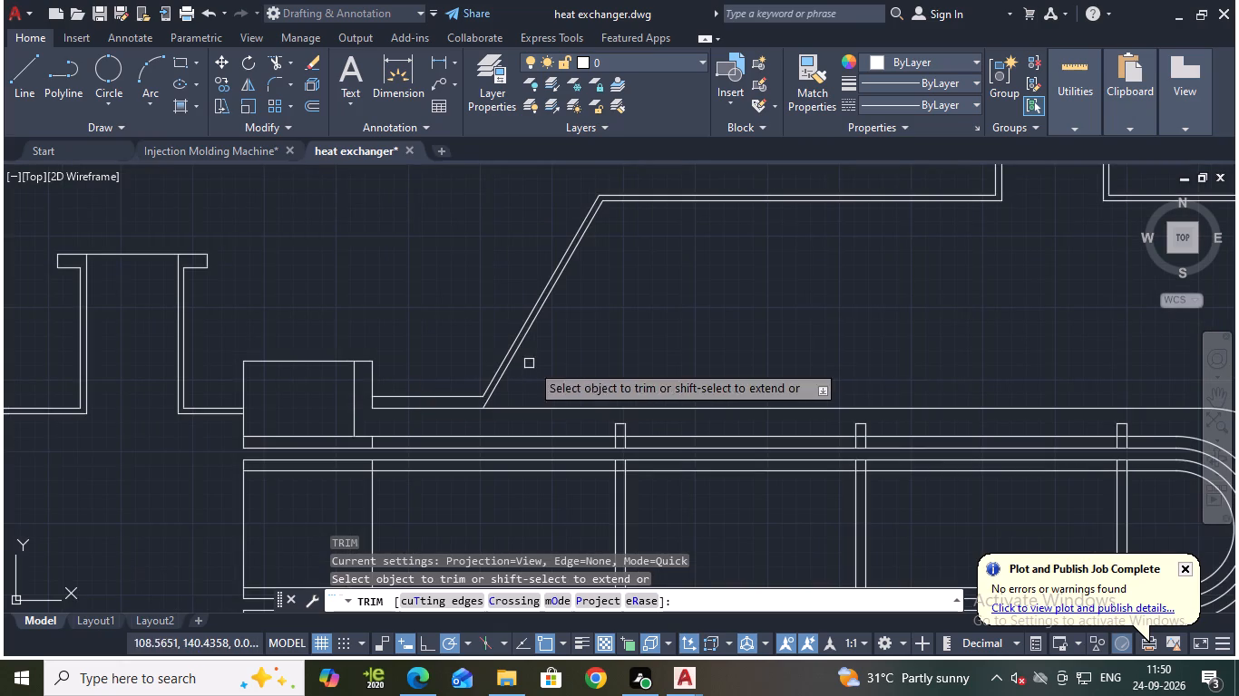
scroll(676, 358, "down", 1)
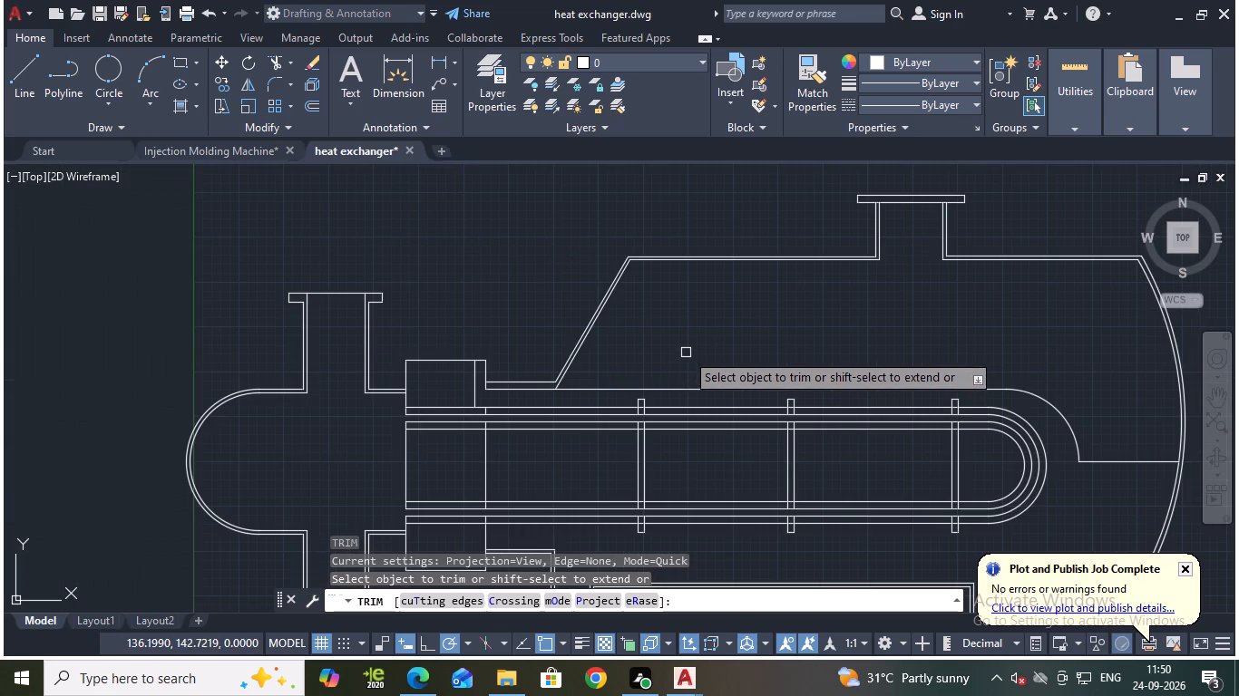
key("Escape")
Draw a vertical line about 59 units long through the flange, from its top edge to just past its bottom edge.
middle_click_drag(680, 343, 649, 263)
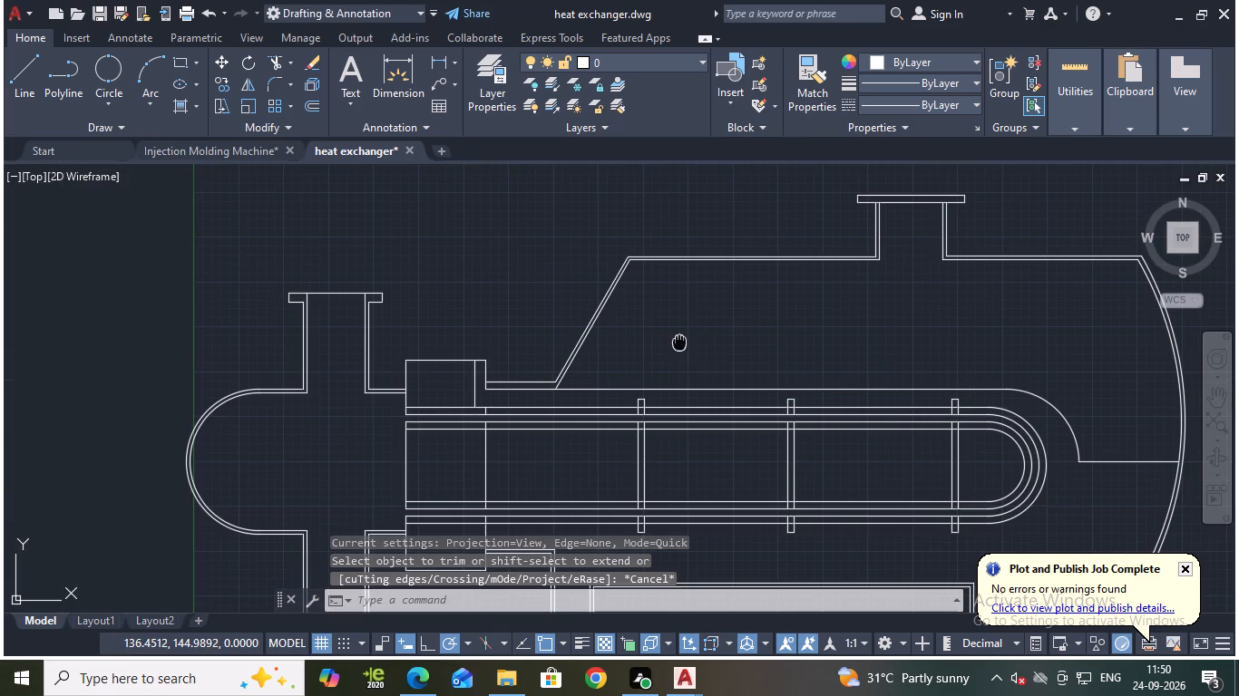
scroll(691, 352, "down", 1)
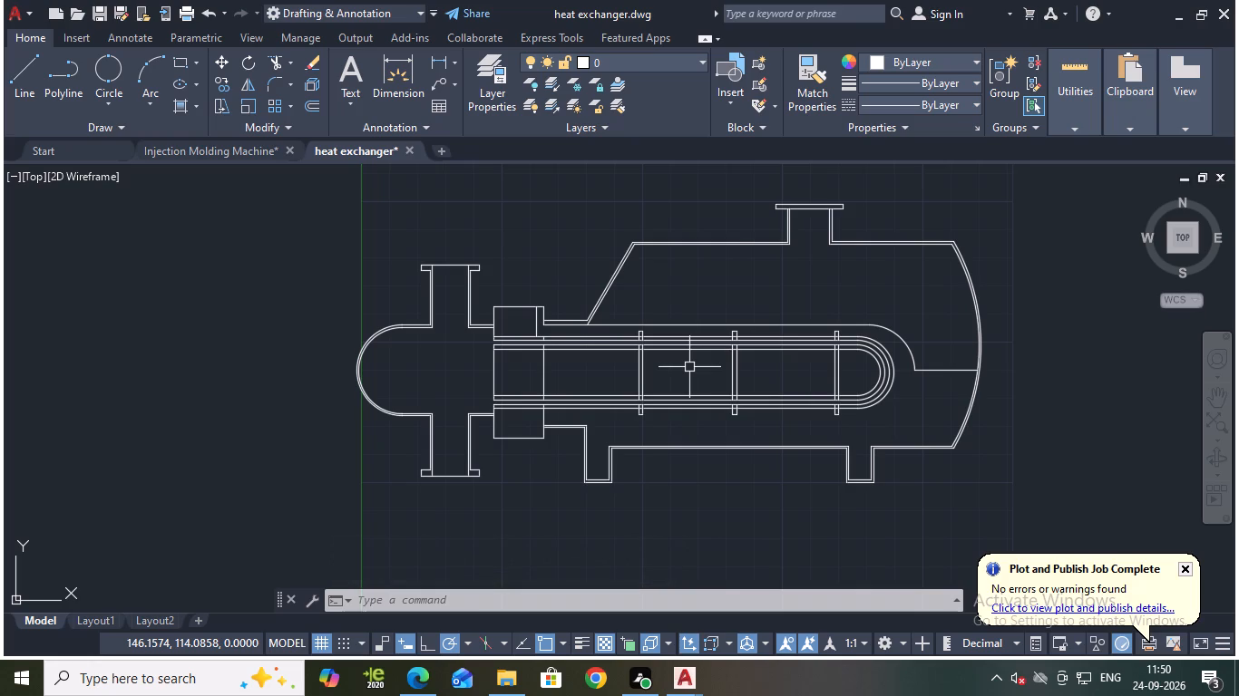
scroll(689, 367, "down", 1)
scroll(717, 411, "up", 1)
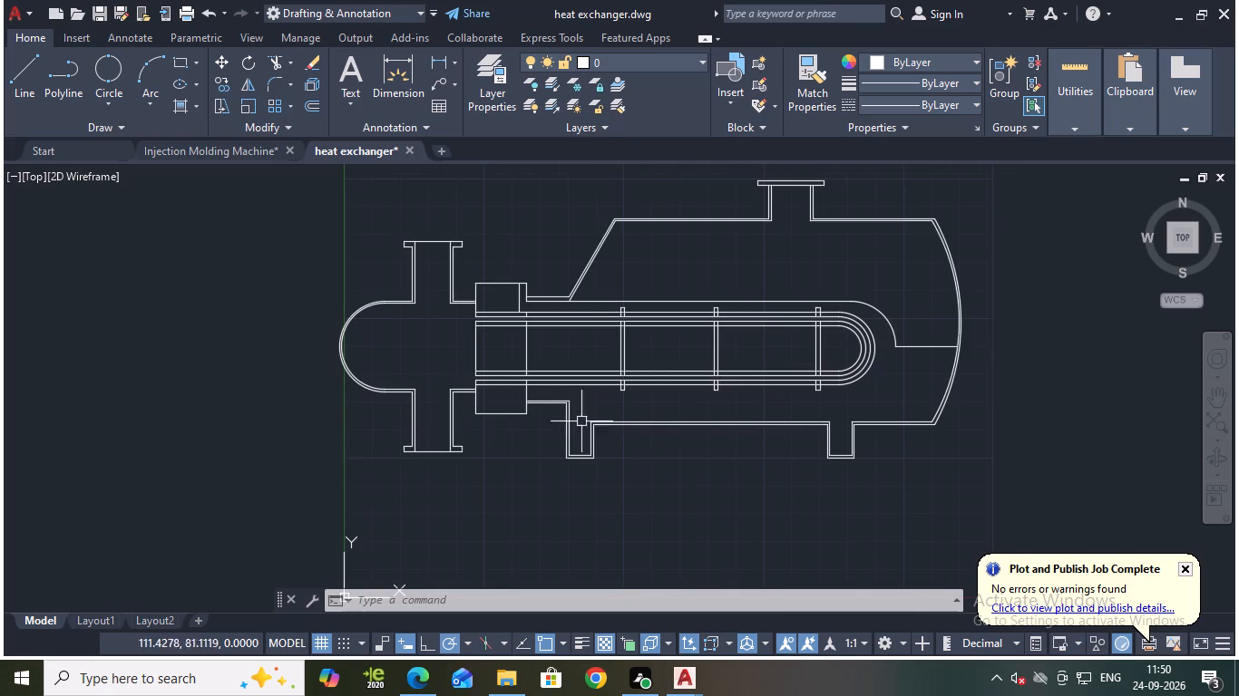
middle_click_drag(537, 447, 595, 479)
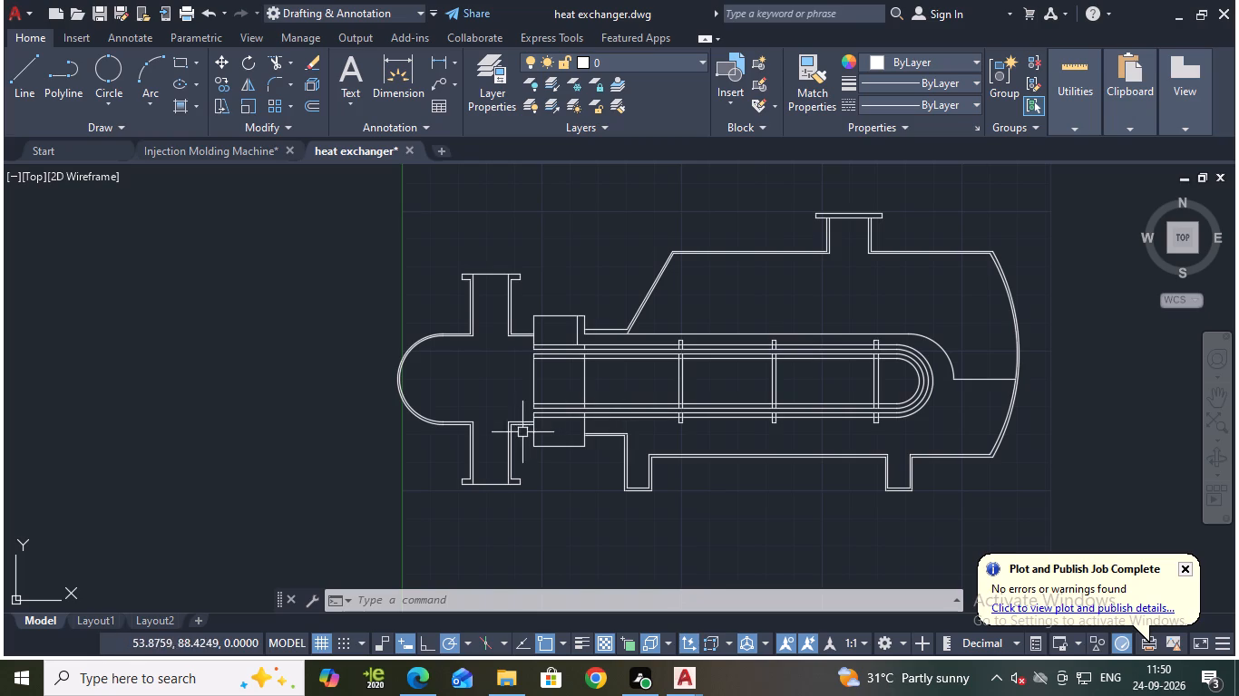
left_click(28, 72)
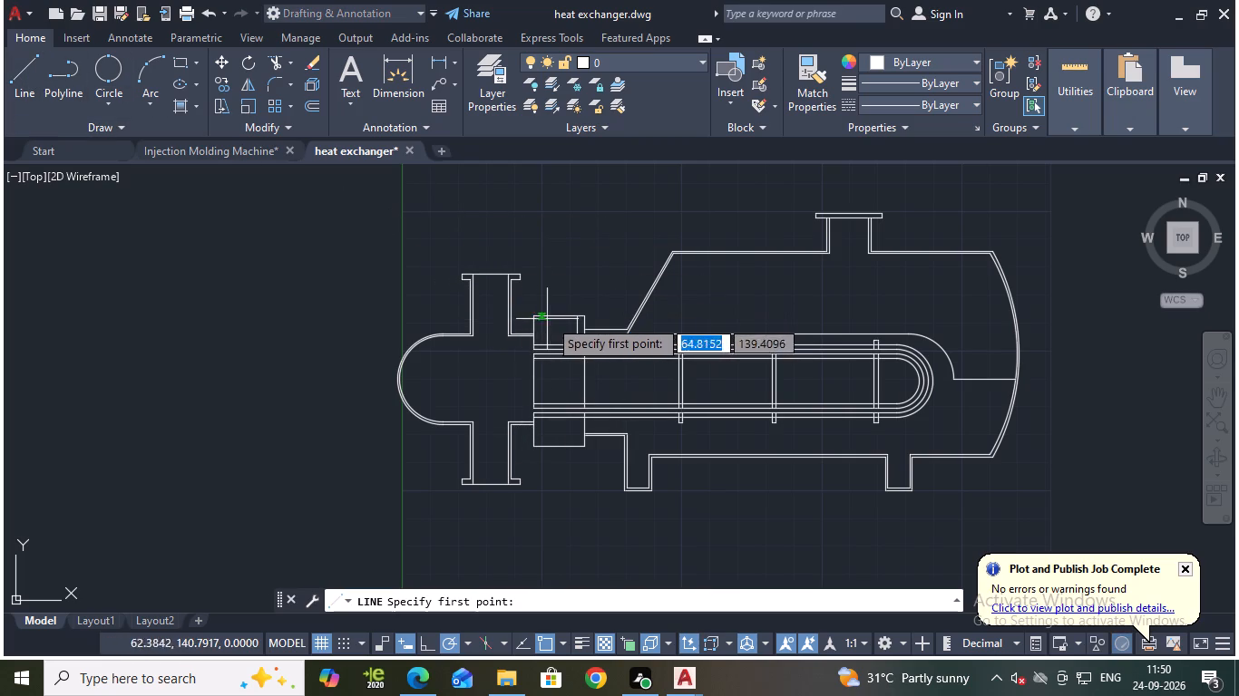
scroll(563, 324, "up", 2)
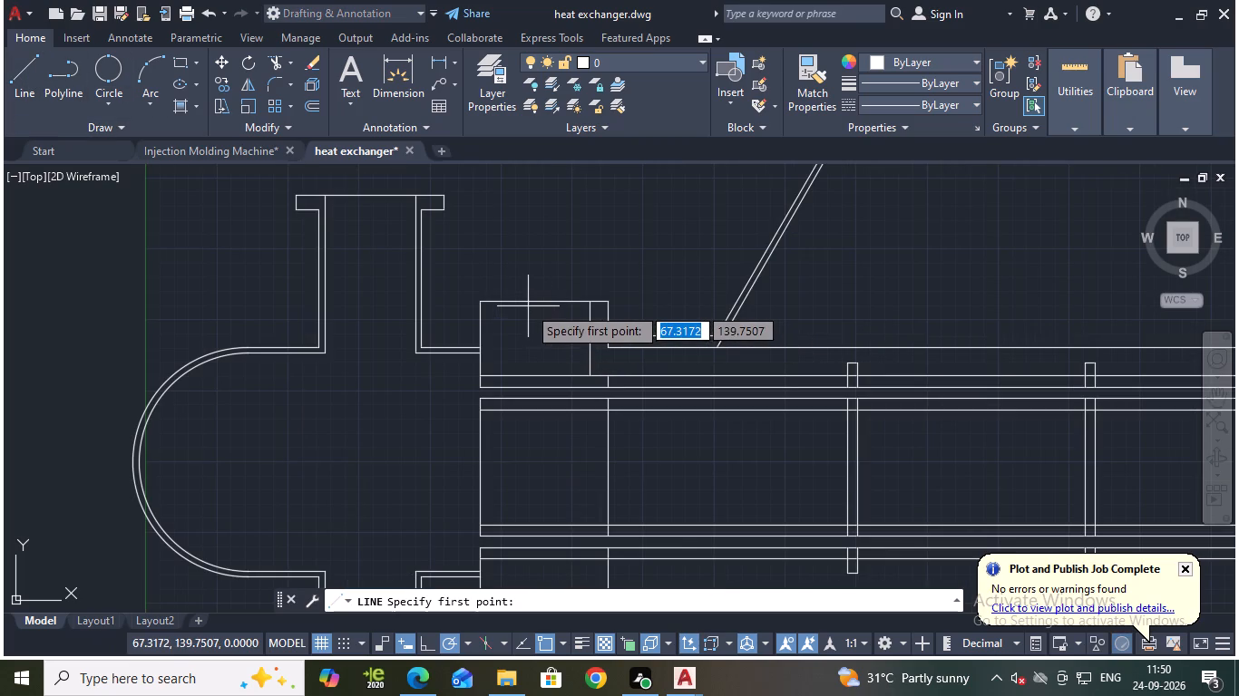
left_click(528, 302)
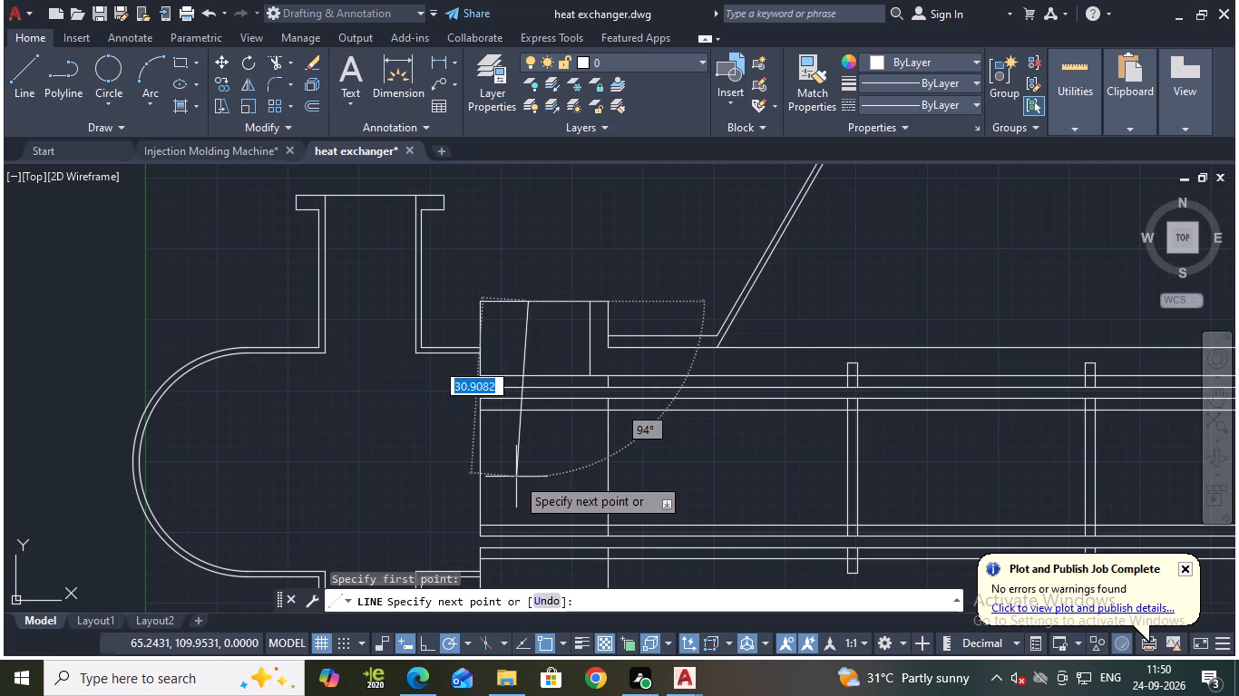
middle_click_drag(516, 477, 559, 331)
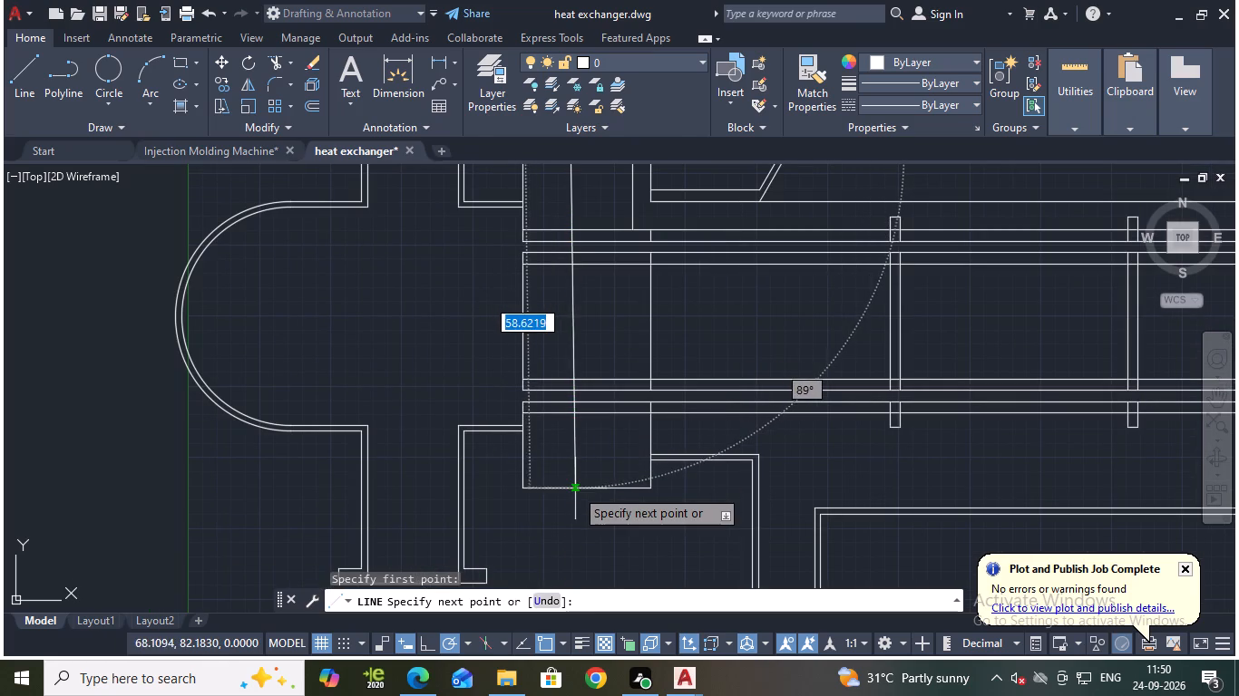
left_click(573, 492)
key("Escape")
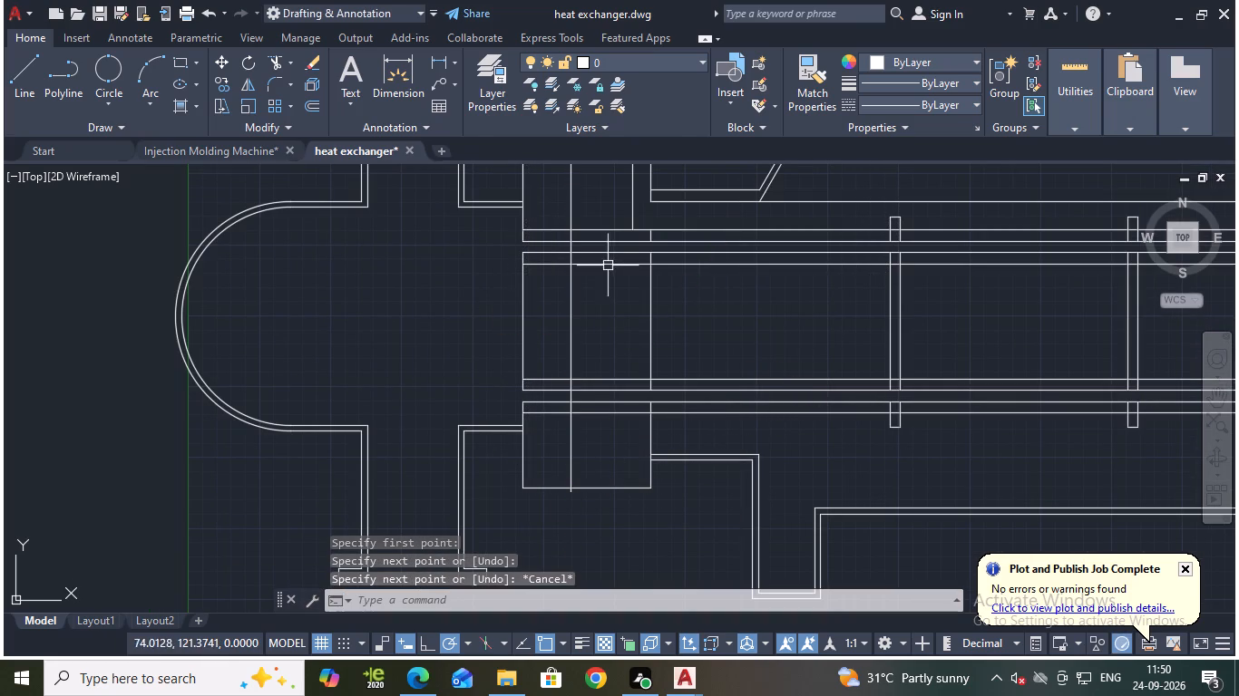
Offset the new vertical line in the flange by 3 toward the shell.
left_click(573, 216)
key("o")
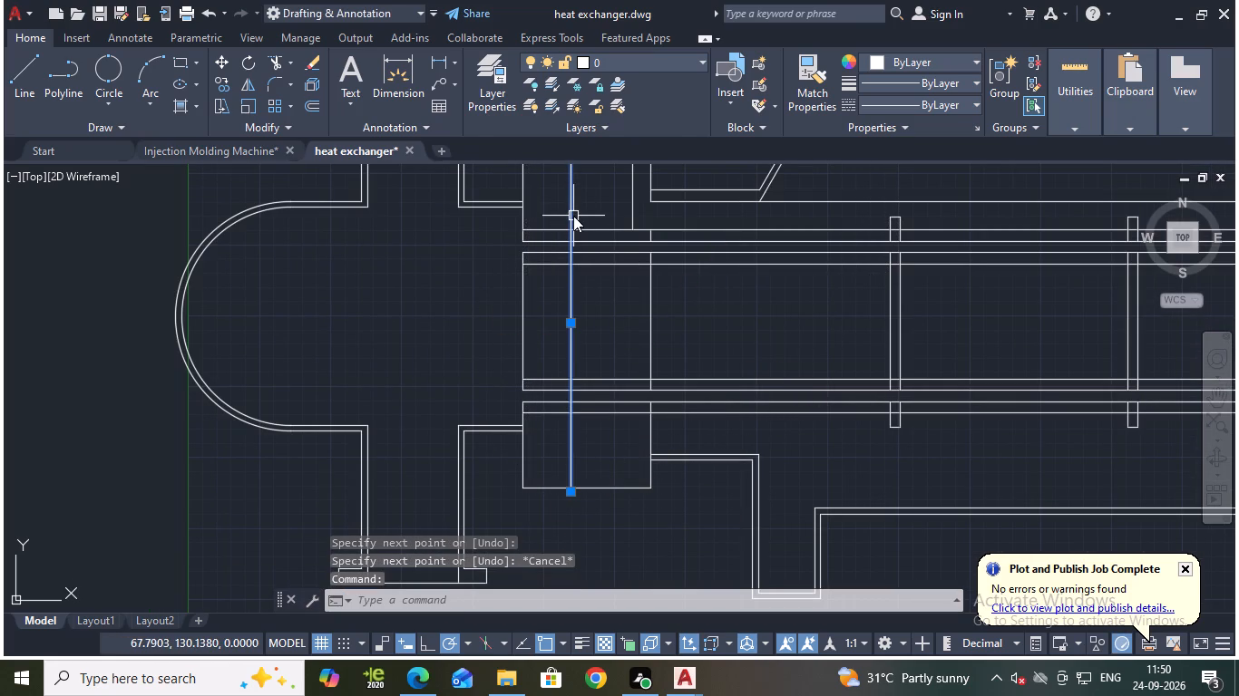
key("Return")
key("Return")
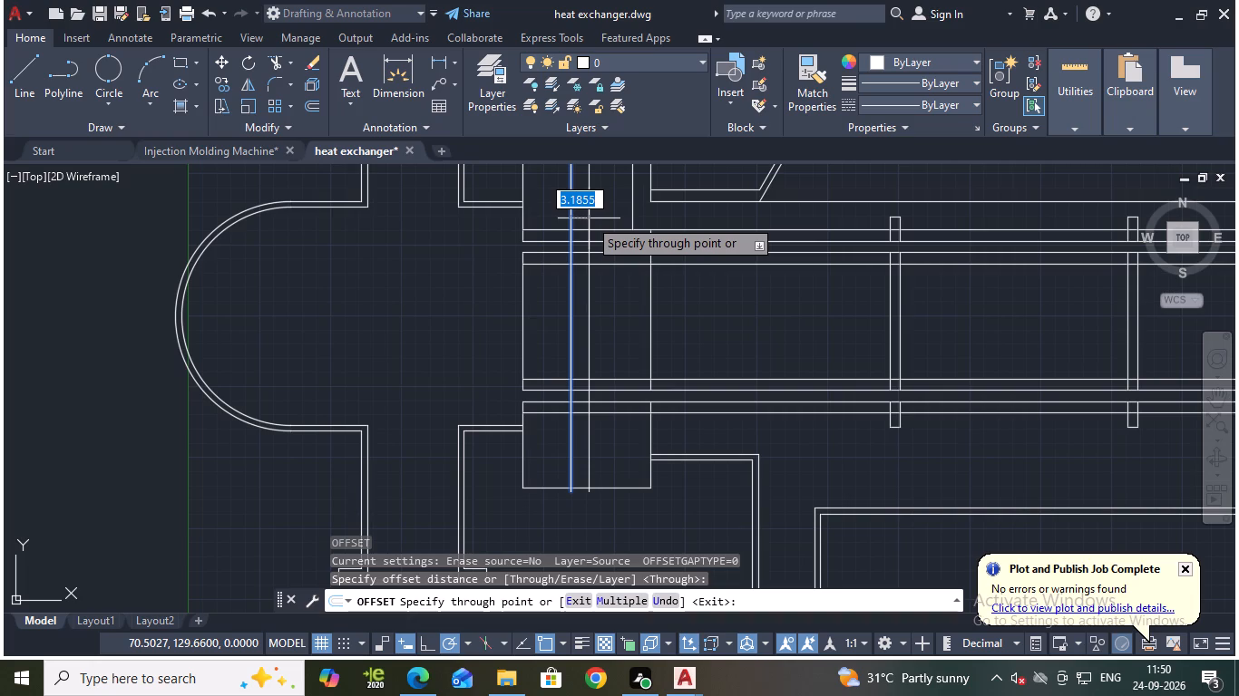
key("3")
key("Return")
key("Escape")
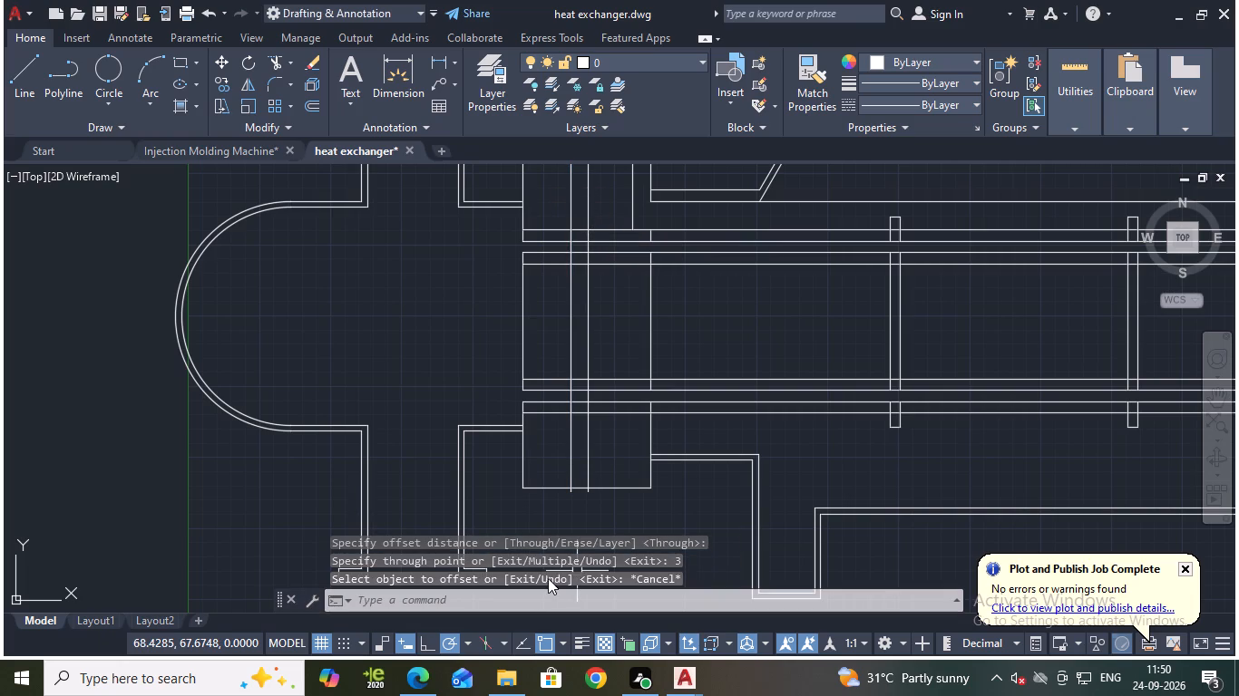
Trim the ends of the two vertical lines that overhang the flange's bottom edge.
type("tr")
key("Return")
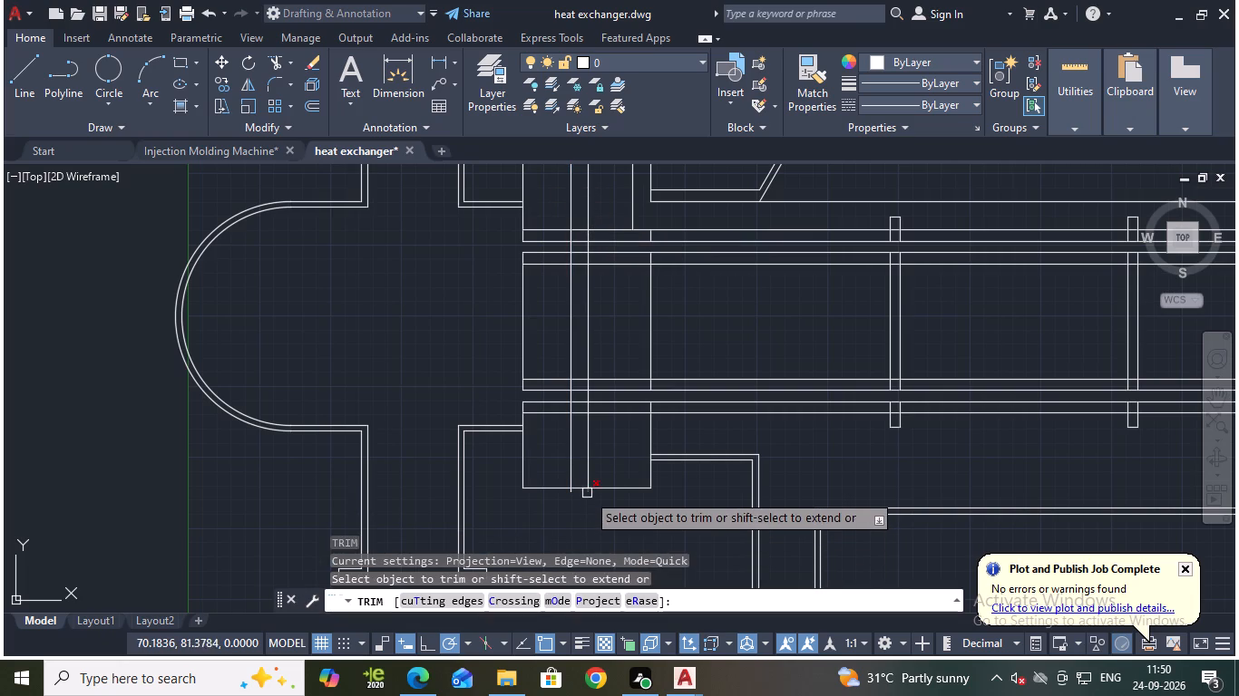
left_click(587, 492)
left_click(571, 492)
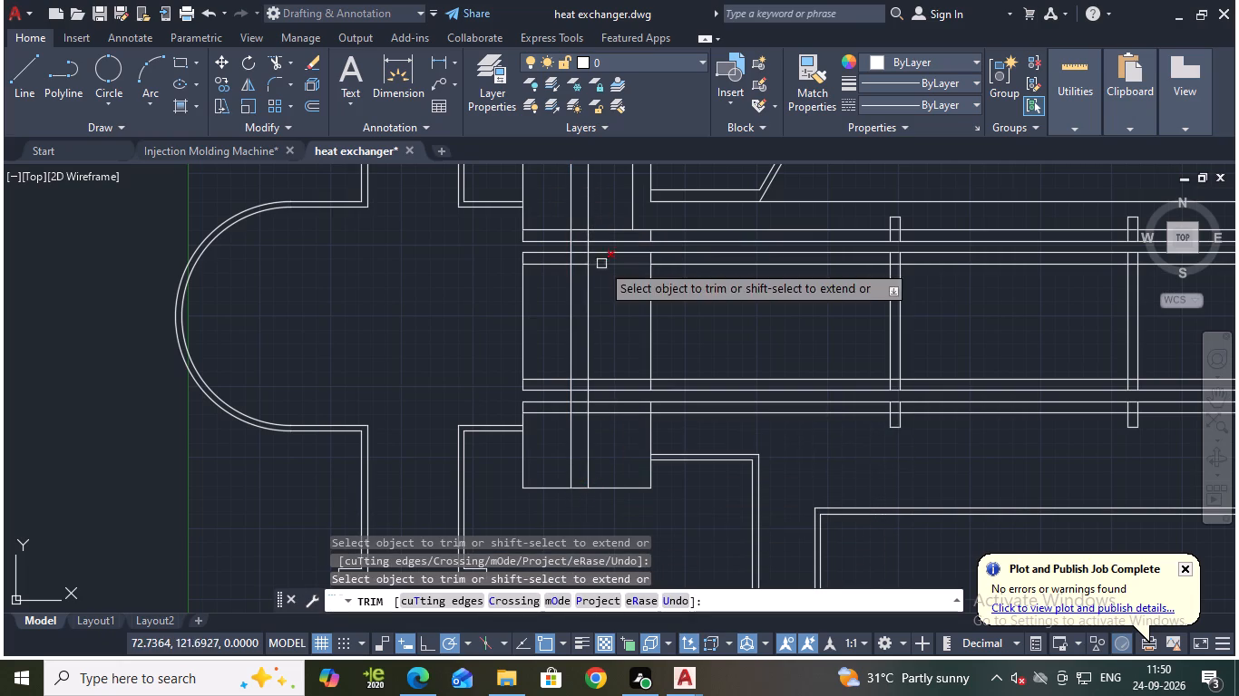
Trim the flange's side edges and its two full-height inner vertical lines between the two outermost upper tube lines.
middle_click_drag(602, 285, 617, 391)
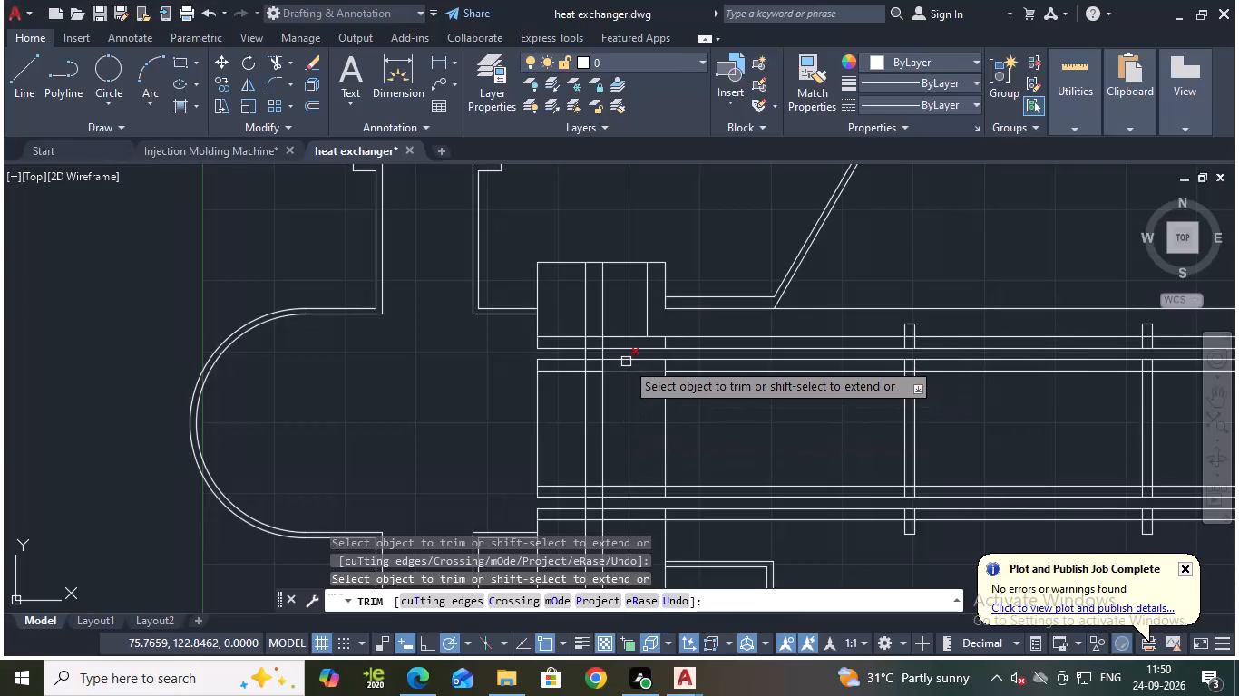
scroll(614, 355, "up", 1)
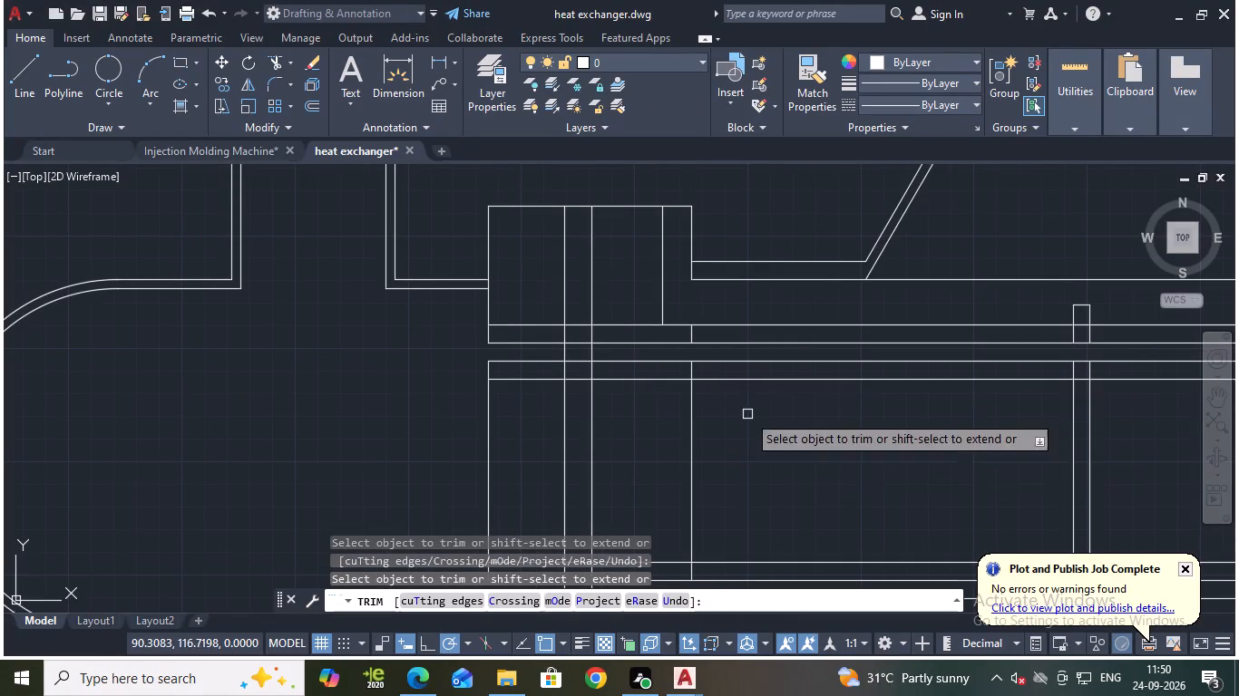
scroll(830, 442, "down", 1)
middle_click_drag(825, 442, 676, 425)
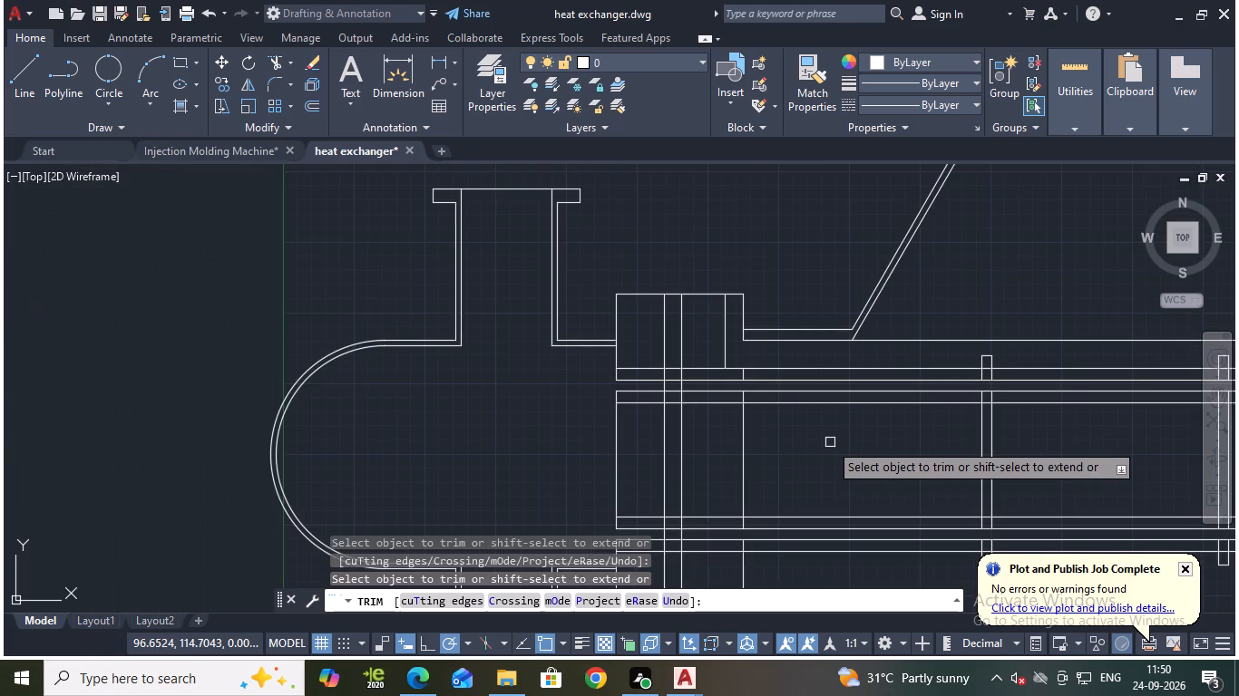
middle_click_drag(676, 425, 643, 413)
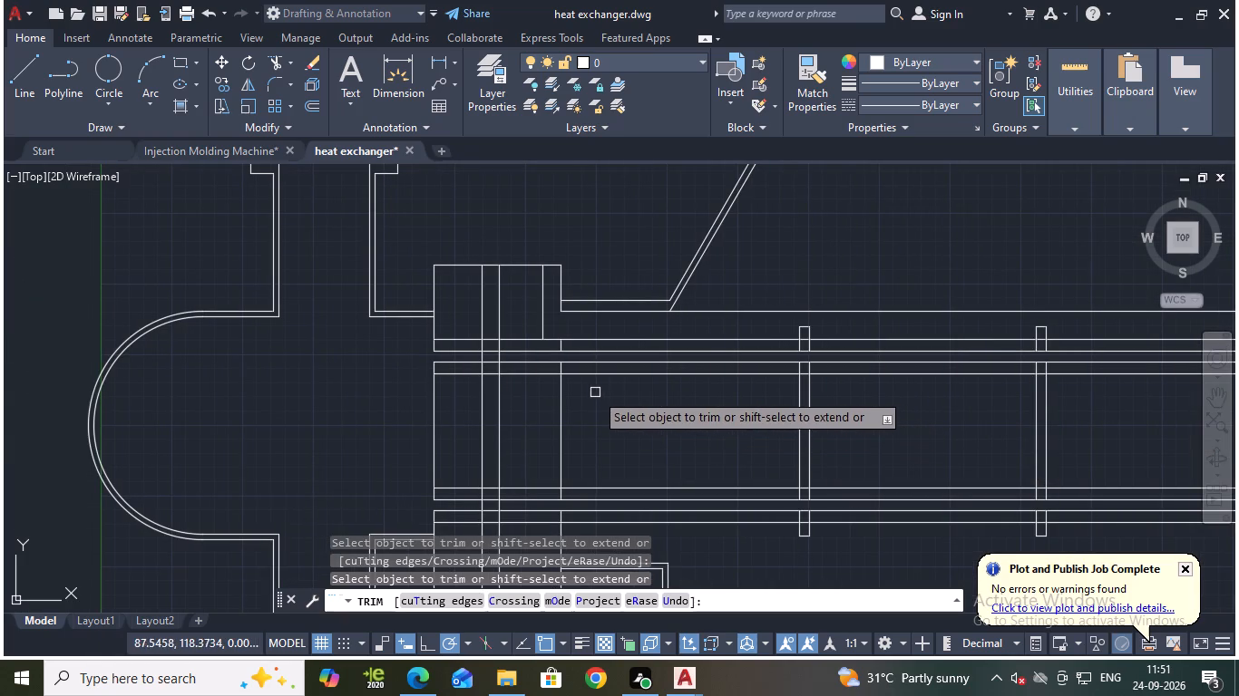
scroll(440, 342, "up", 2)
left_click(420, 351)
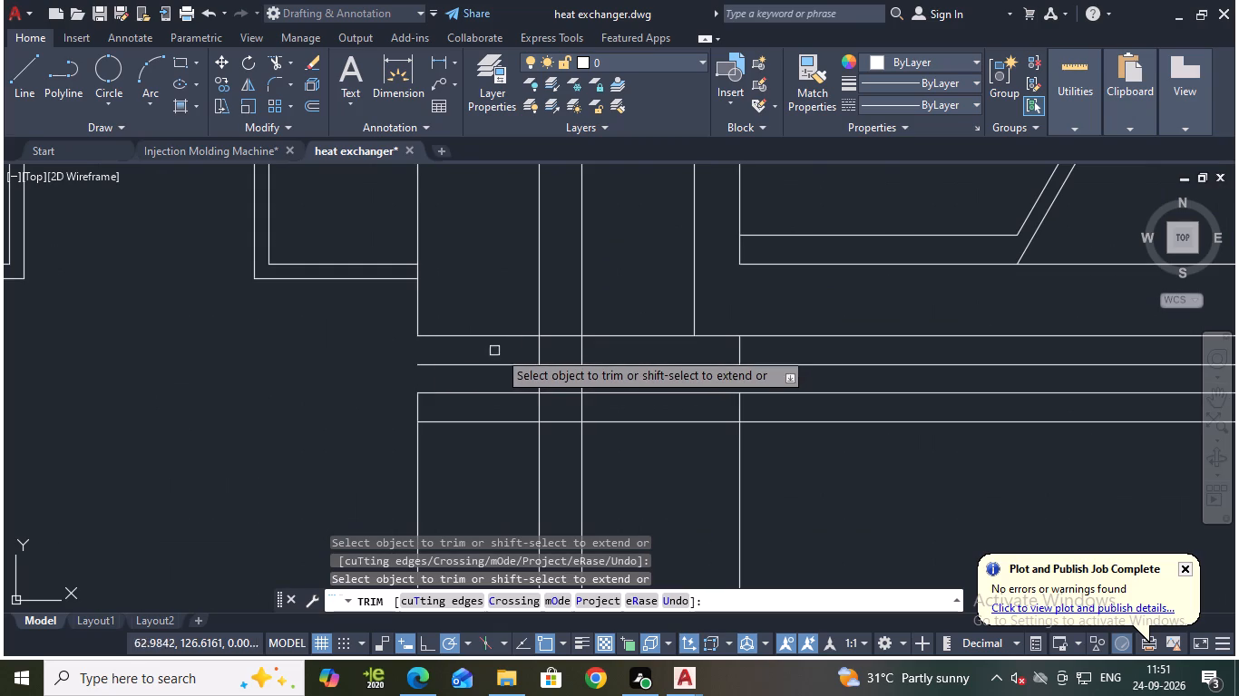
left_click(537, 346)
left_click(582, 350)
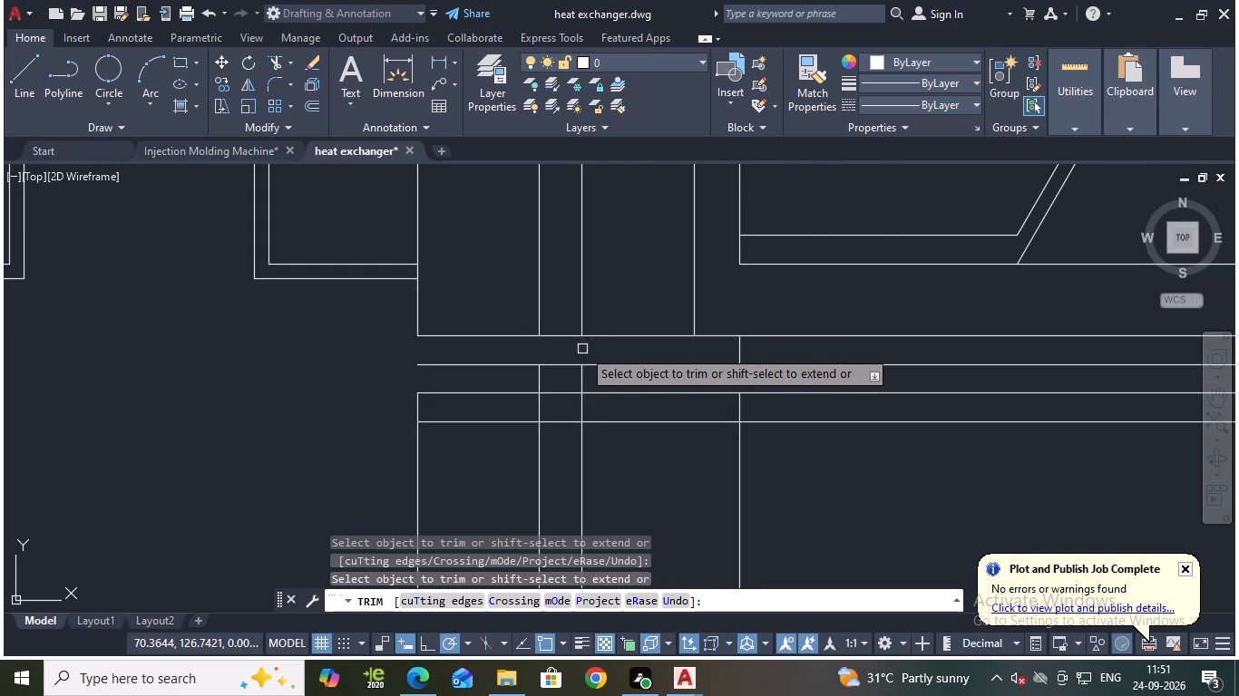
scroll(582, 349, "down", 1)
left_click(681, 351)
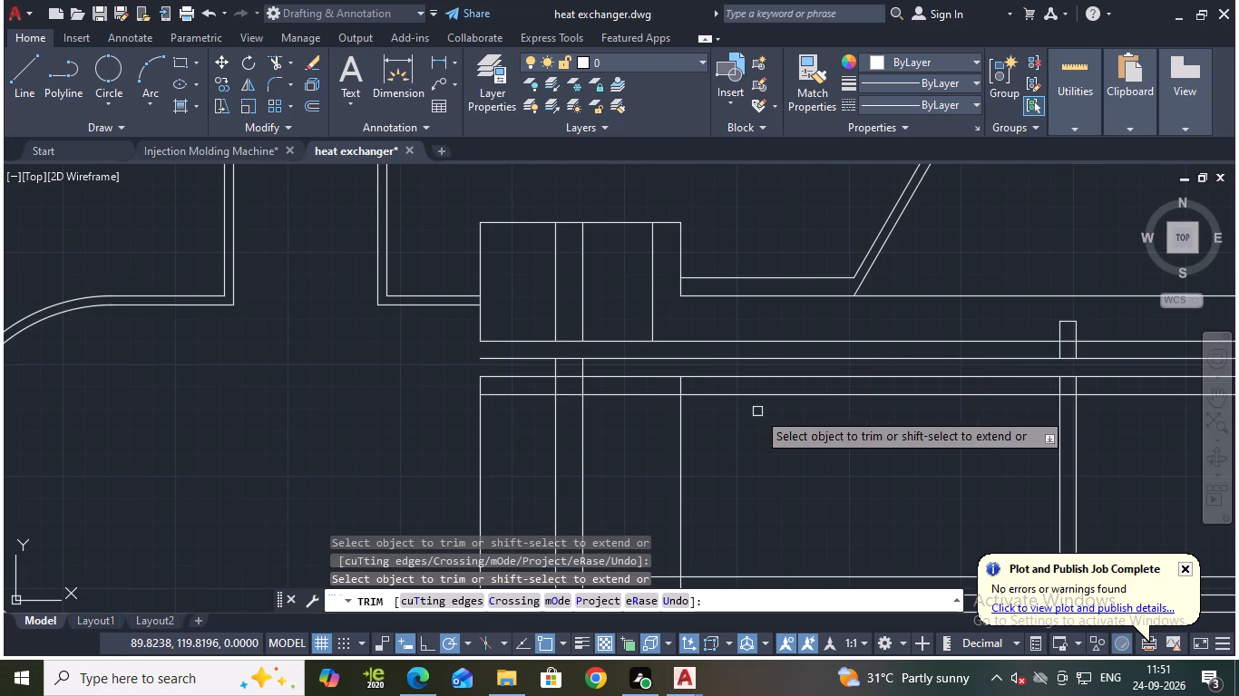
Trim the vertical lines of all three baffles between the two outermost upper tube lines.
middle_click_drag(834, 435, 512, 473)
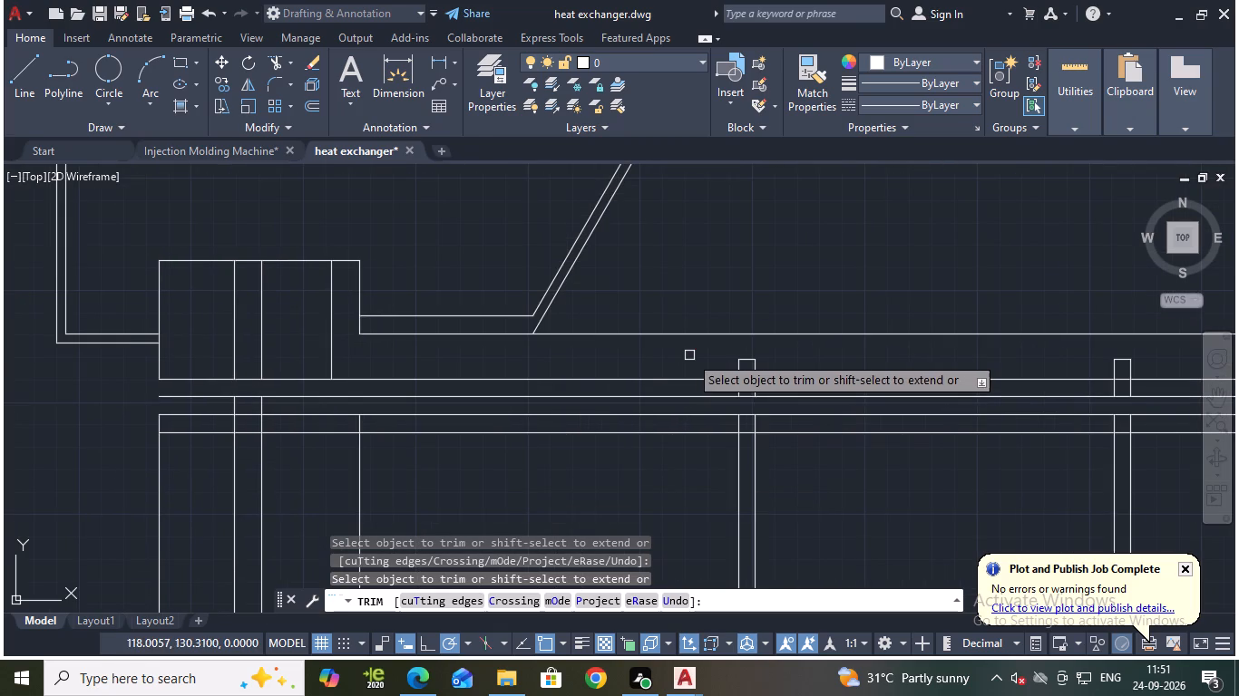
left_click(736, 386)
left_click(756, 387)
scroll(891, 423, "down", 1)
middle_click_drag(908, 475, 561, 493)
scroll(685, 425, "up", 2)
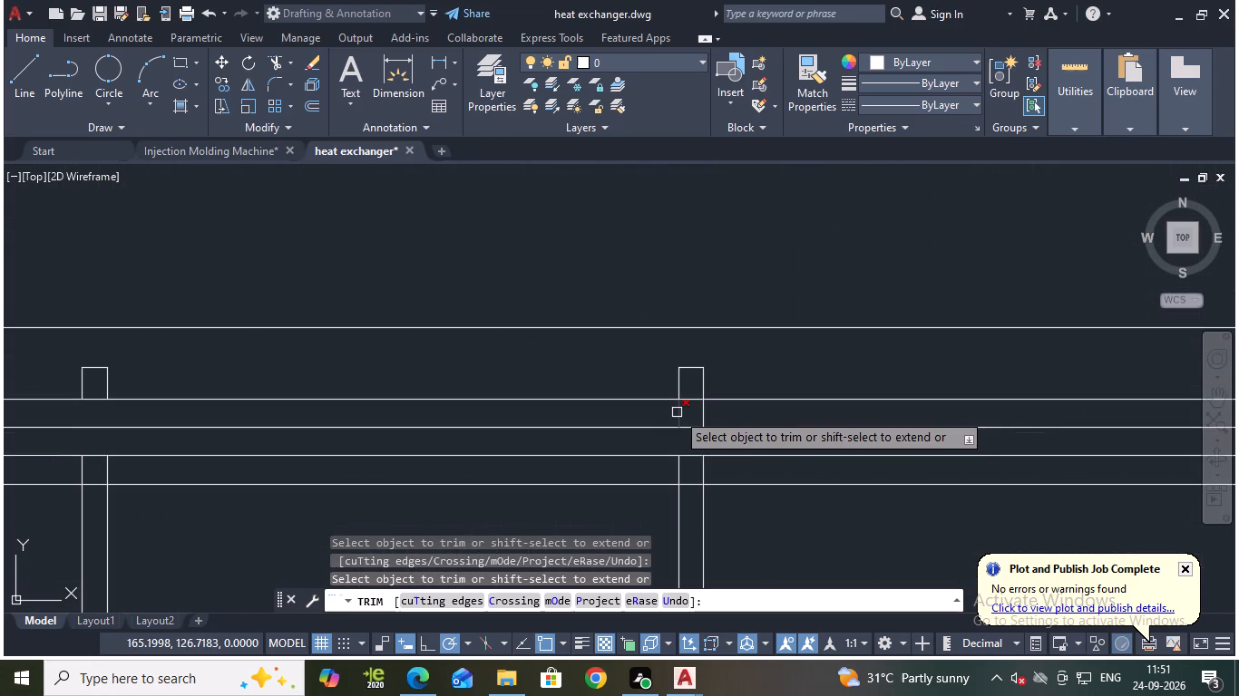
left_click(677, 412)
left_click(705, 410)
scroll(756, 430, "down", 2)
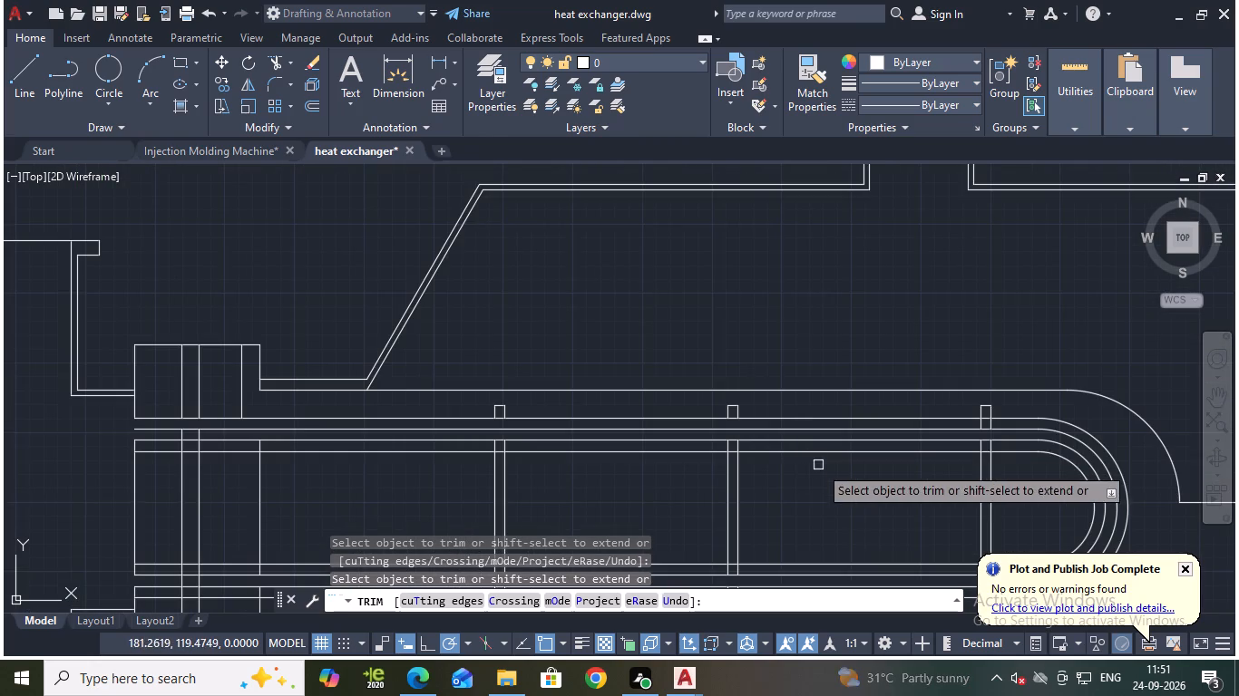
middle_click_drag(834, 473, 672, 465)
scroll(804, 412, "up", 2)
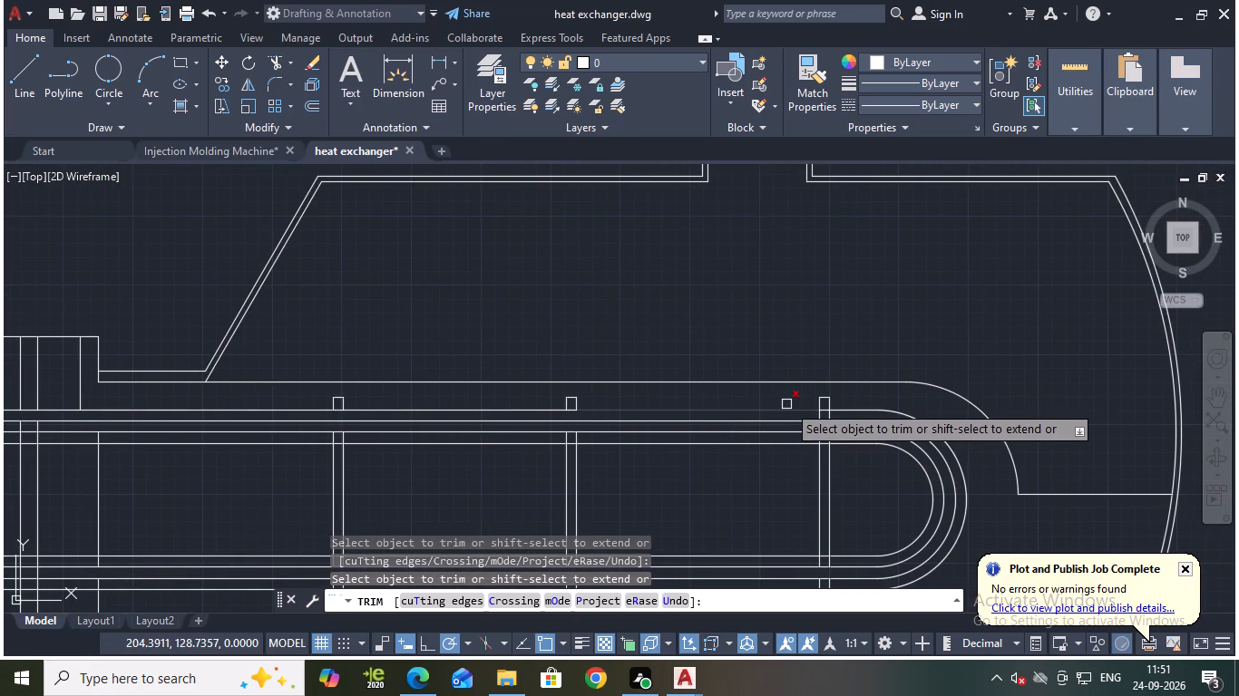
left_click(838, 420)
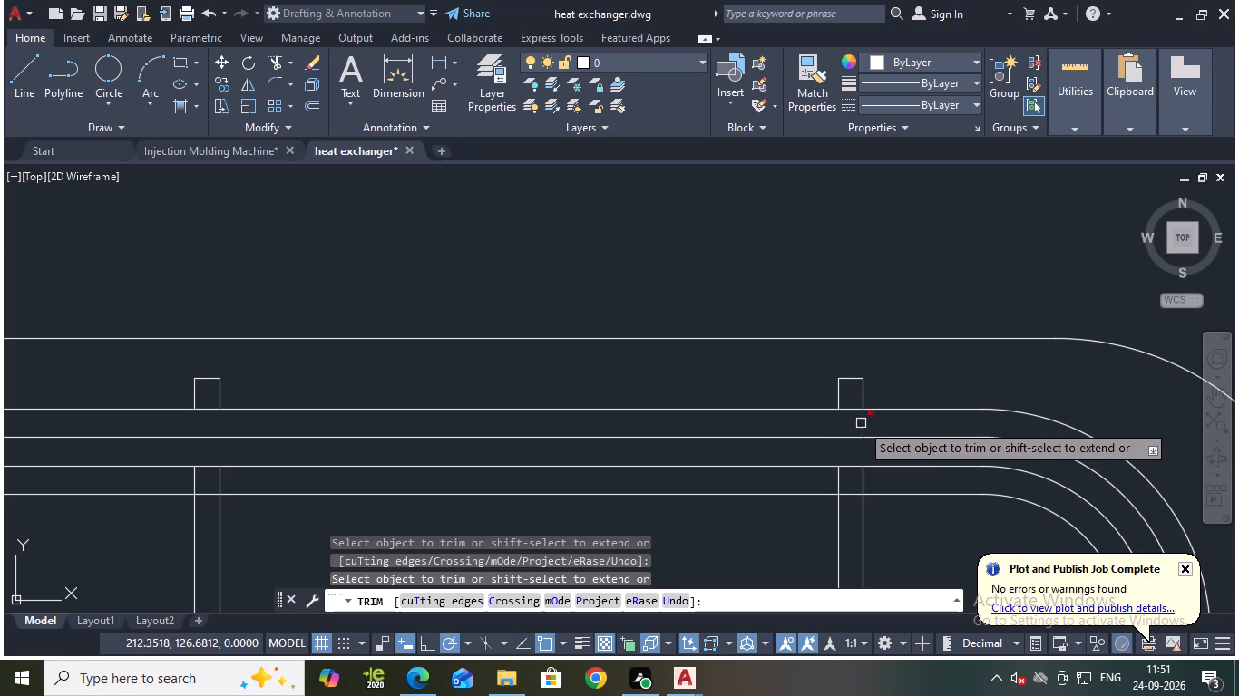
left_click(862, 423)
Trim both side edges of the flange between the two outermost lower tube lines.
scroll(738, 474, "down", 3)
middle_click_drag(717, 530, 721, 530)
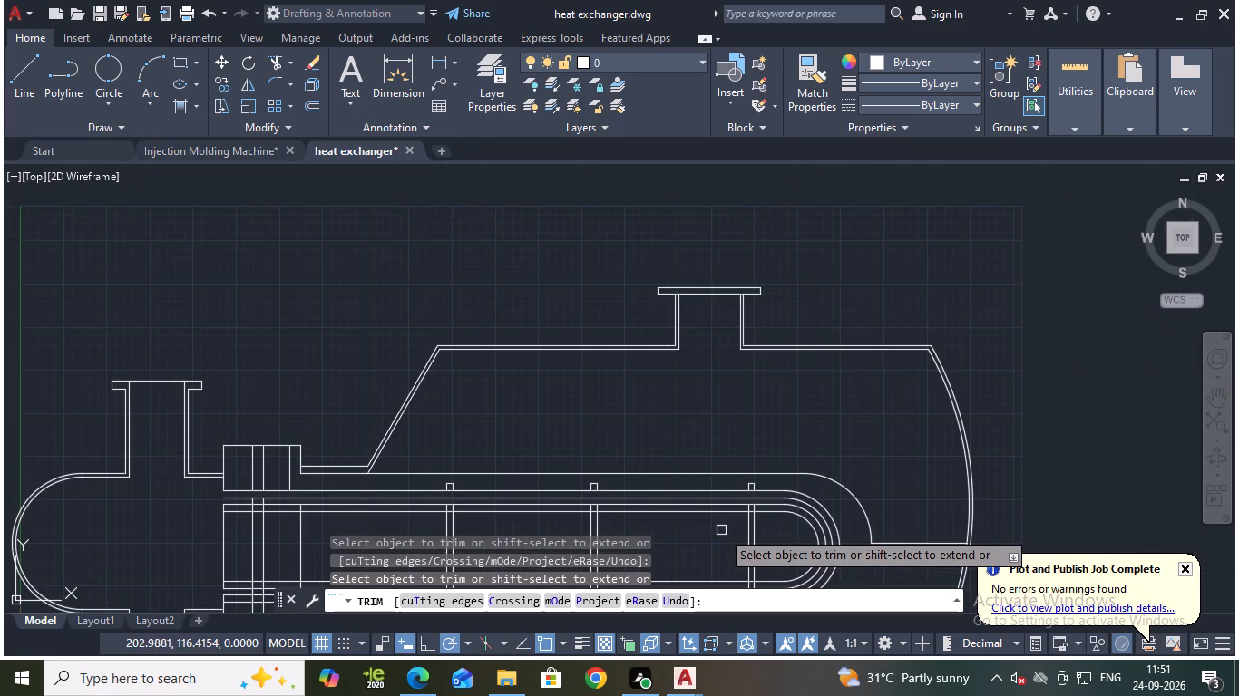
middle_click_drag(721, 530, 791, 298)
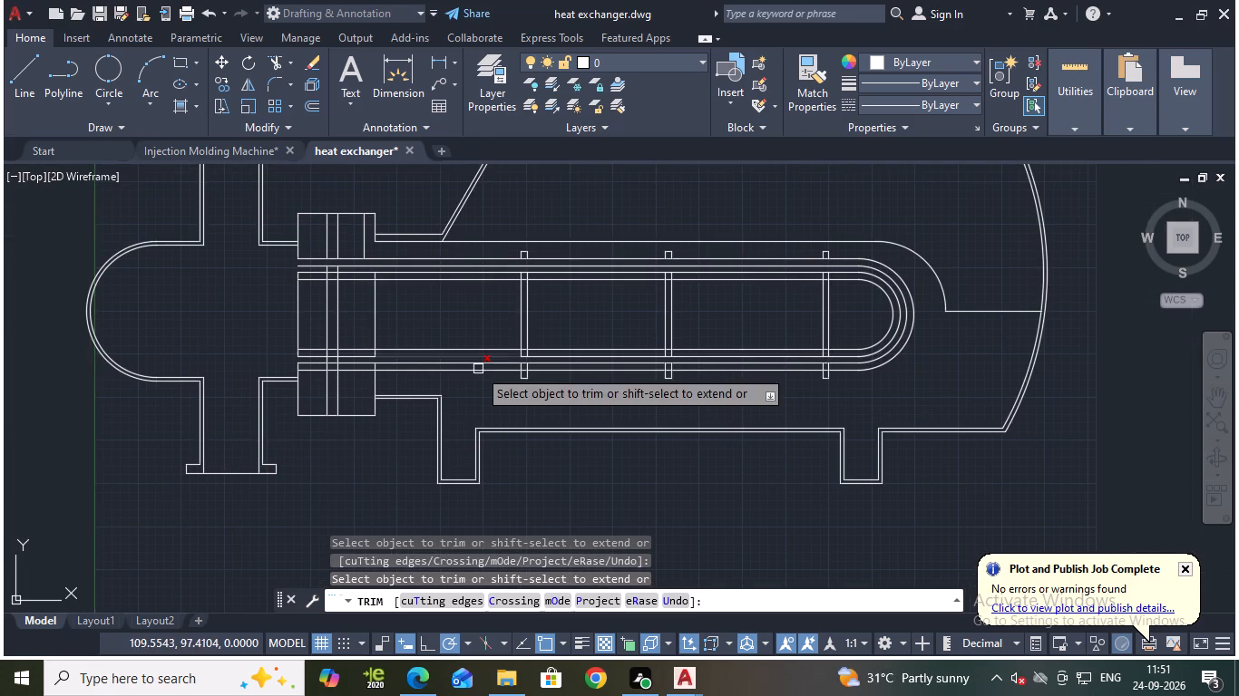
scroll(293, 374, "up", 2)
left_click(299, 355)
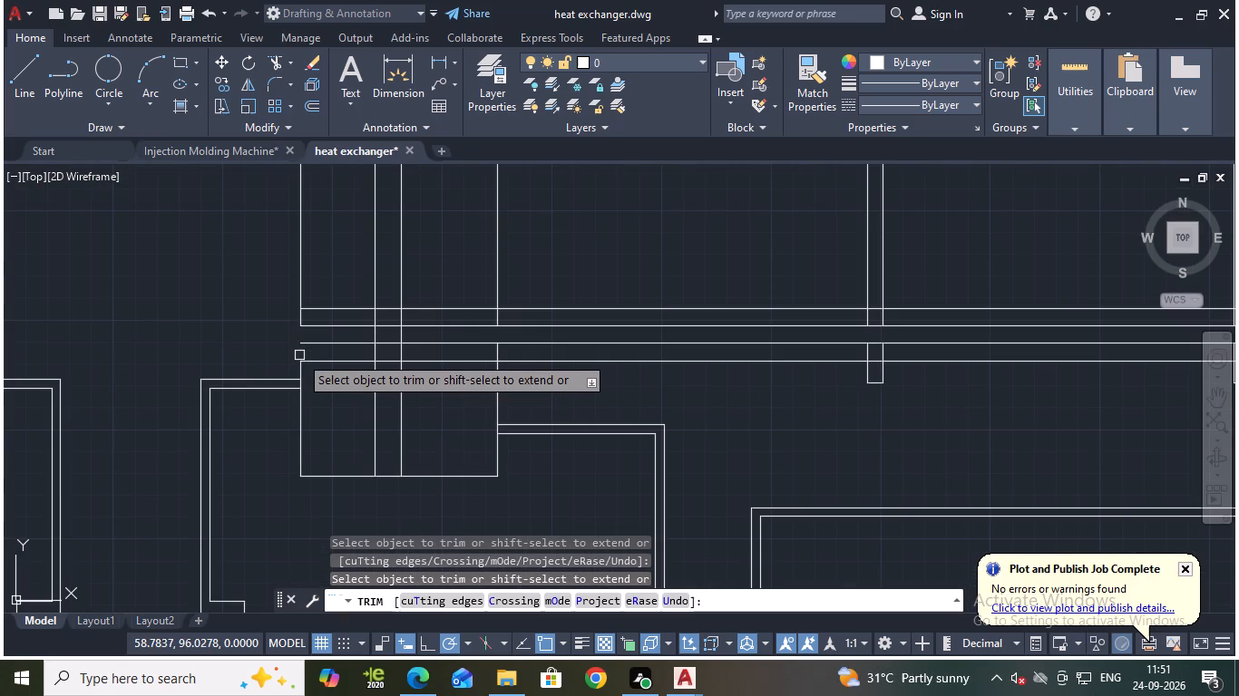
left_click(497, 354)
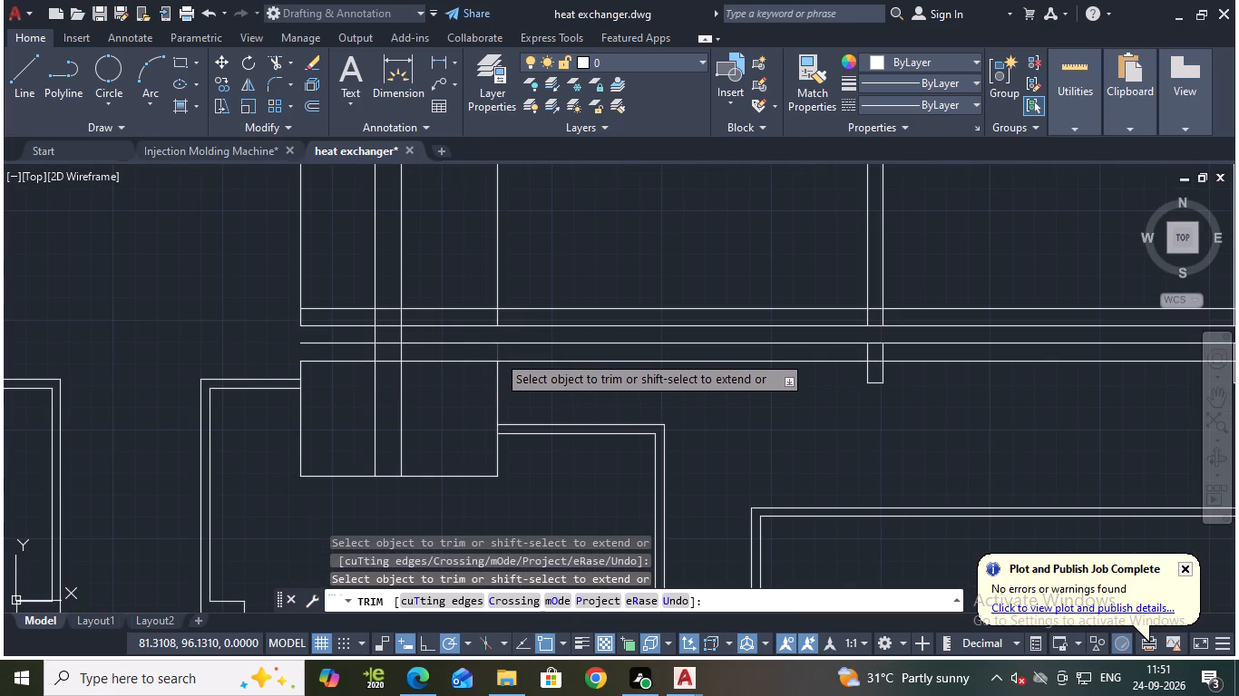
Trim the vertical lines of all three baffles between the two outermost lower tube lines.
scroll(678, 375, "down", 1)
scroll(773, 425, "down", 1)
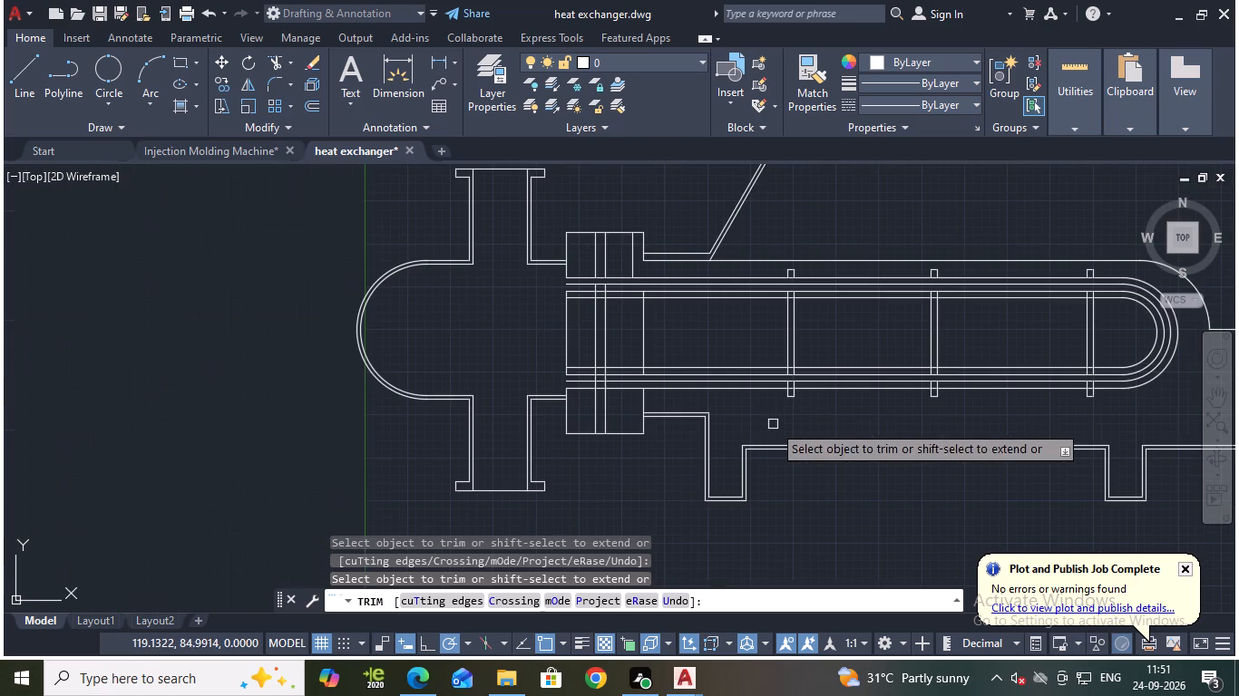
scroll(824, 408, "up", 2)
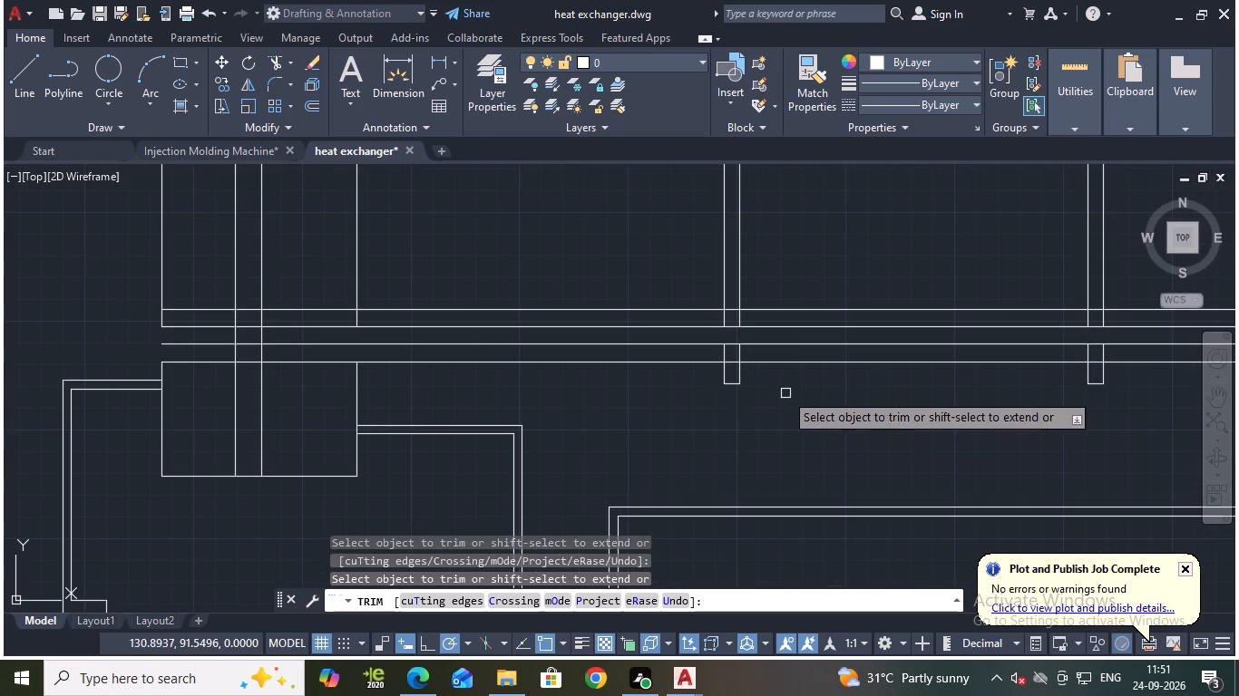
left_click(719, 353)
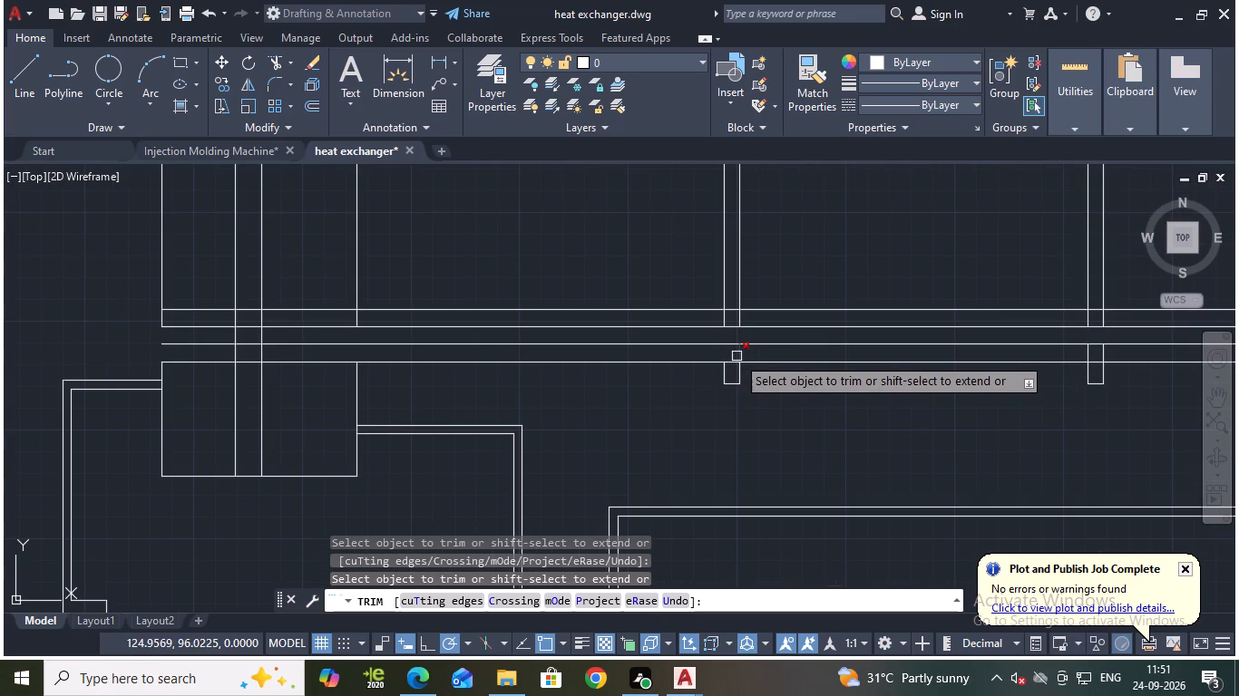
left_click(737, 356)
middle_click_drag(976, 395, 778, 454)
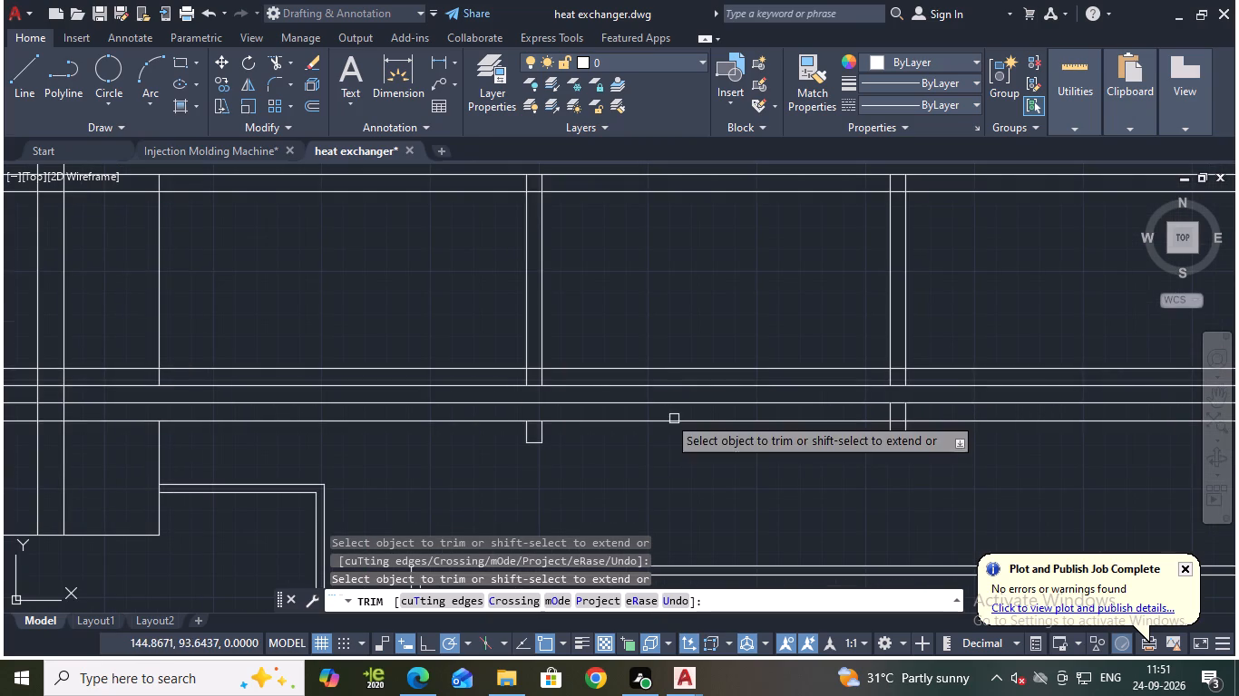
left_click(891, 417)
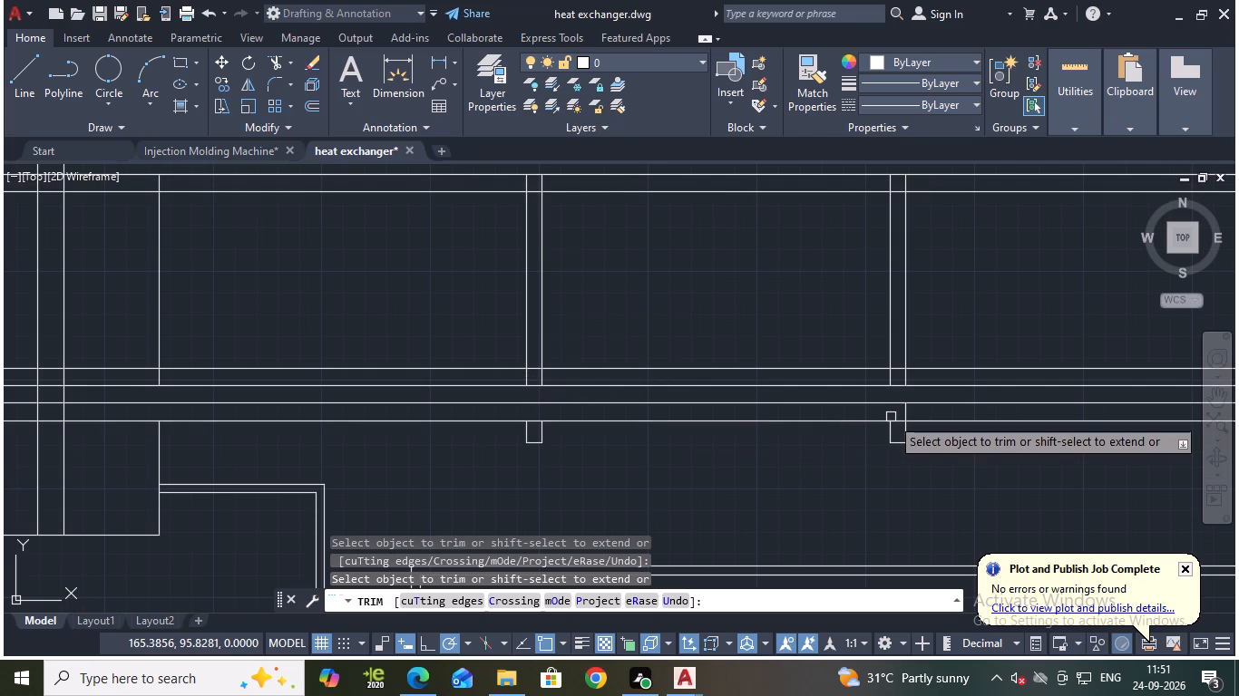
left_click(903, 415)
scroll(831, 480, "down", 1)
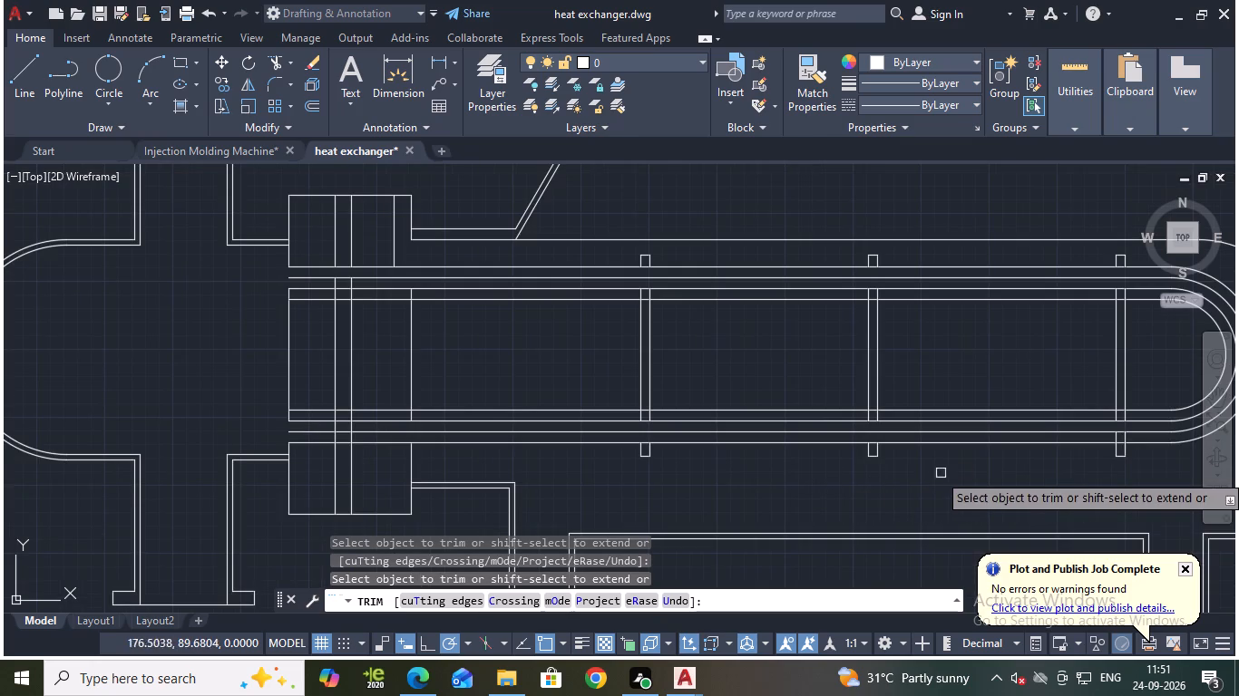
middle_click_drag(944, 467, 571, 475)
scroll(747, 463, "up", 1)
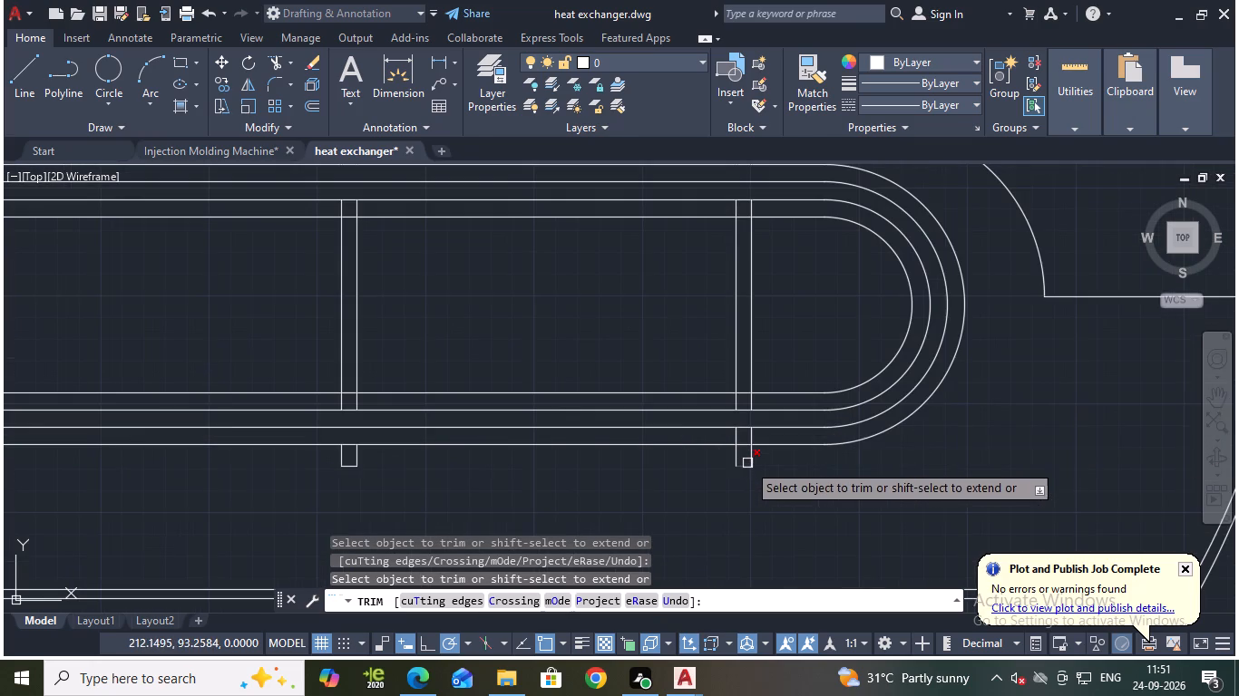
left_click(737, 432)
left_click(748, 435)
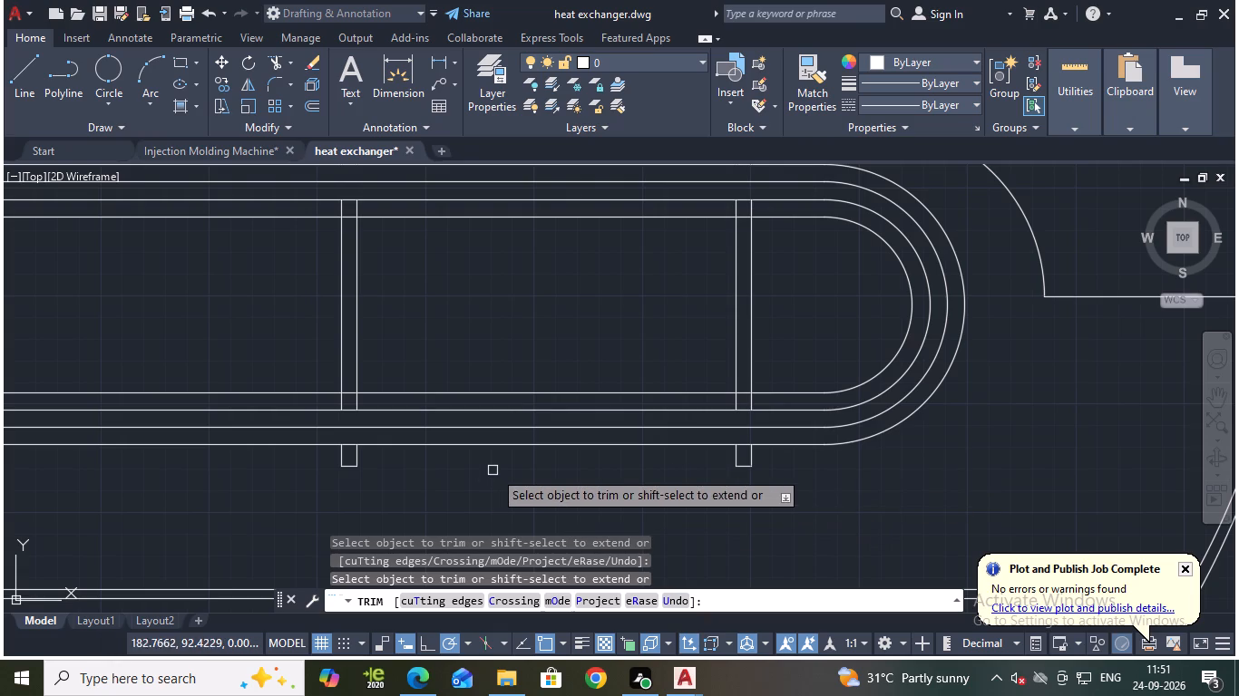
Trim the vertical lines of all three baffles between the two innermost lower tube lines.
left_click(353, 404)
left_click(345, 401)
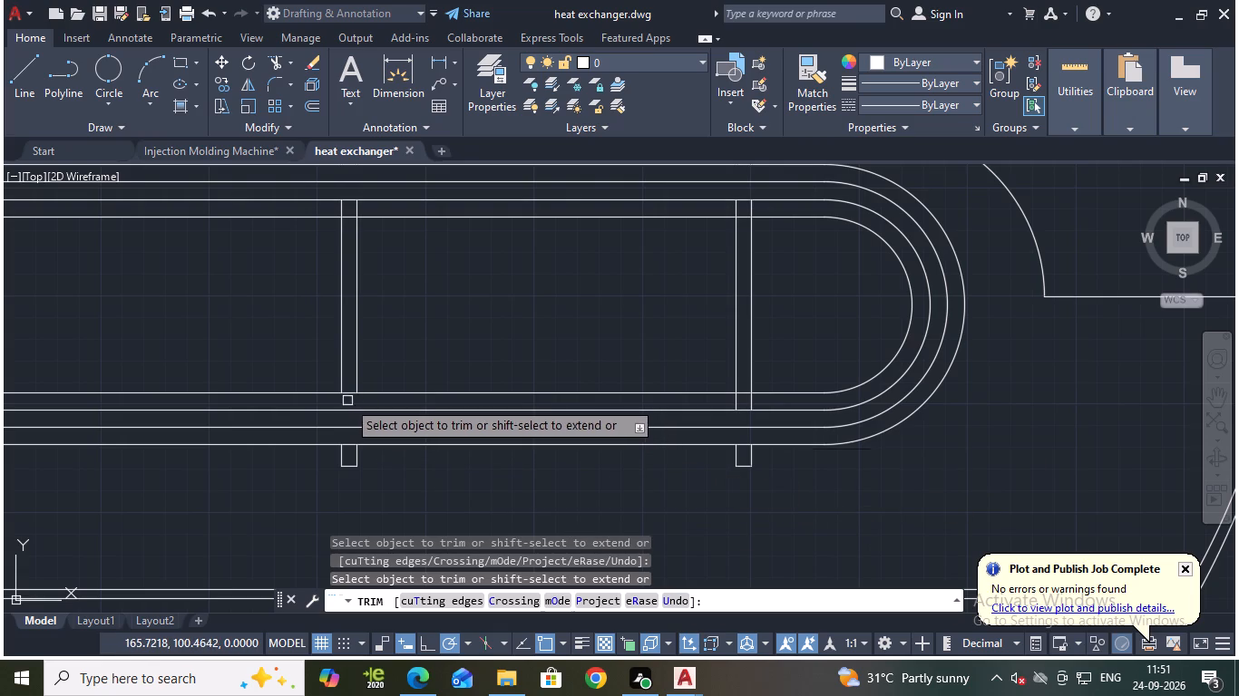
left_click(749, 403)
left_click(738, 401)
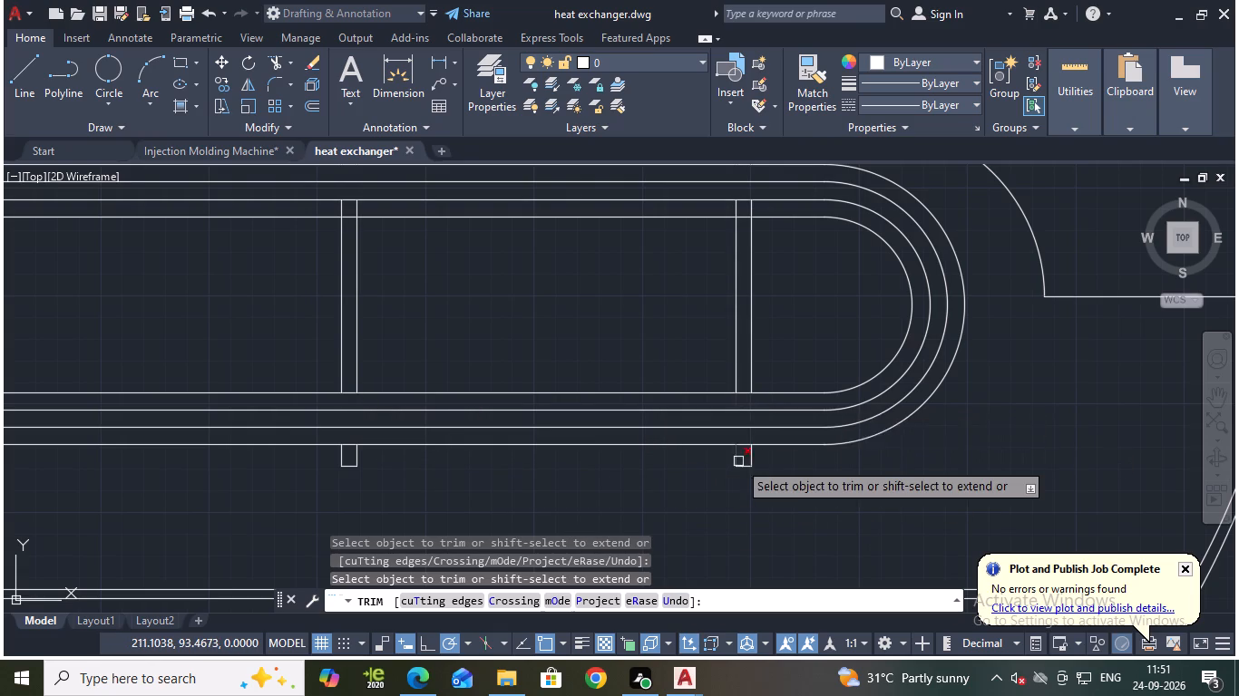
scroll(740, 462, "down", 2)
middle_click_drag(478, 479, 659, 482)
scroll(663, 459, "up", 3)
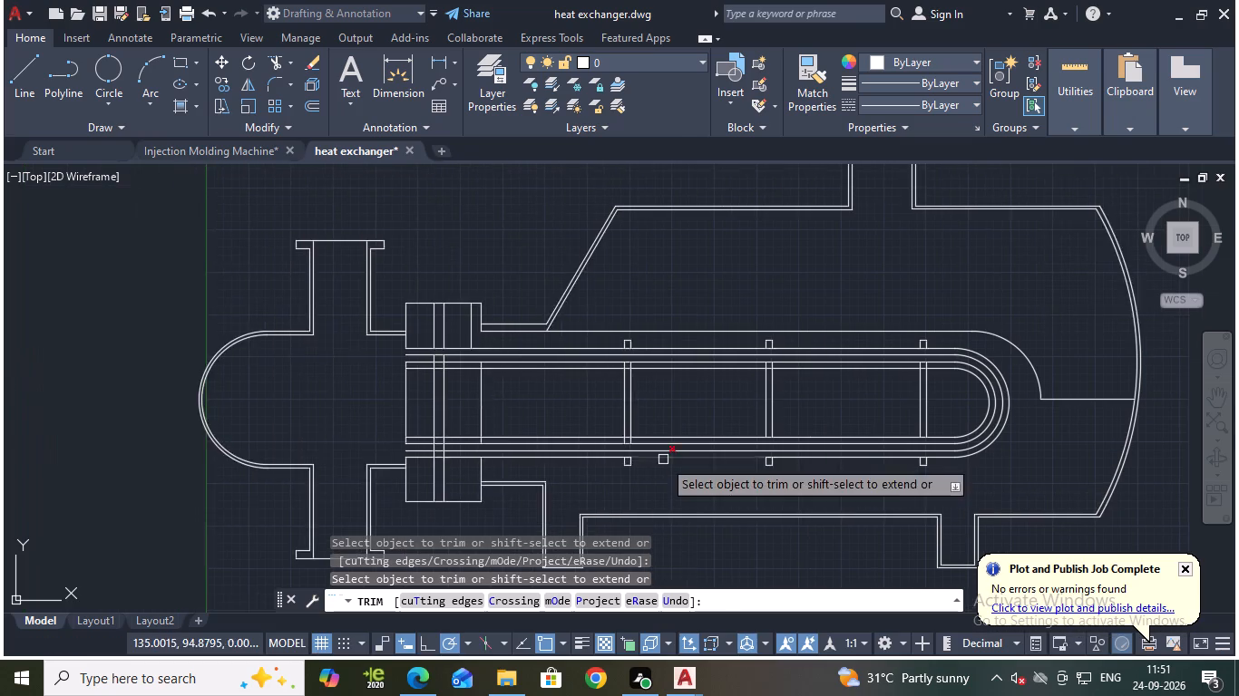
left_click(493, 385)
left_click(522, 393)
scroll(527, 397, "down", 1)
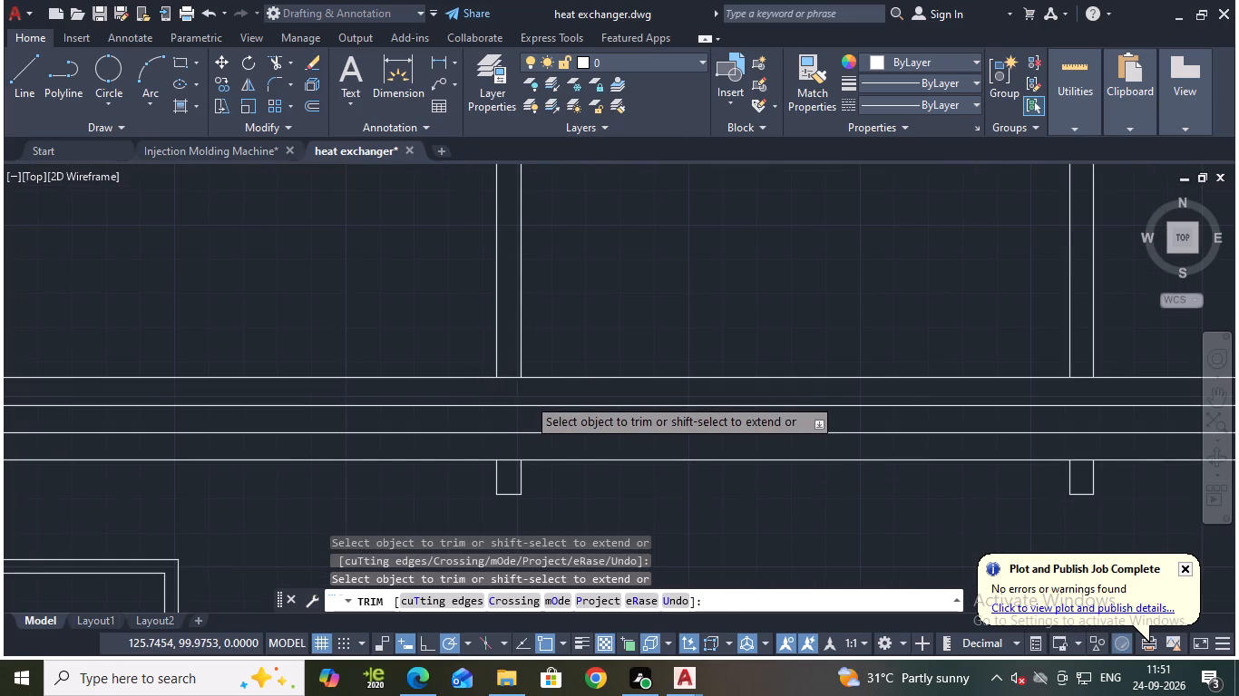
Trim the flange's side edges and inner verticals between the innermost lower tube lines, and the inner verticals between the outermost pair.
scroll(527, 397, "down", 2)
middle_click_drag(466, 376, 695, 356)
scroll(639, 396, "up", 2)
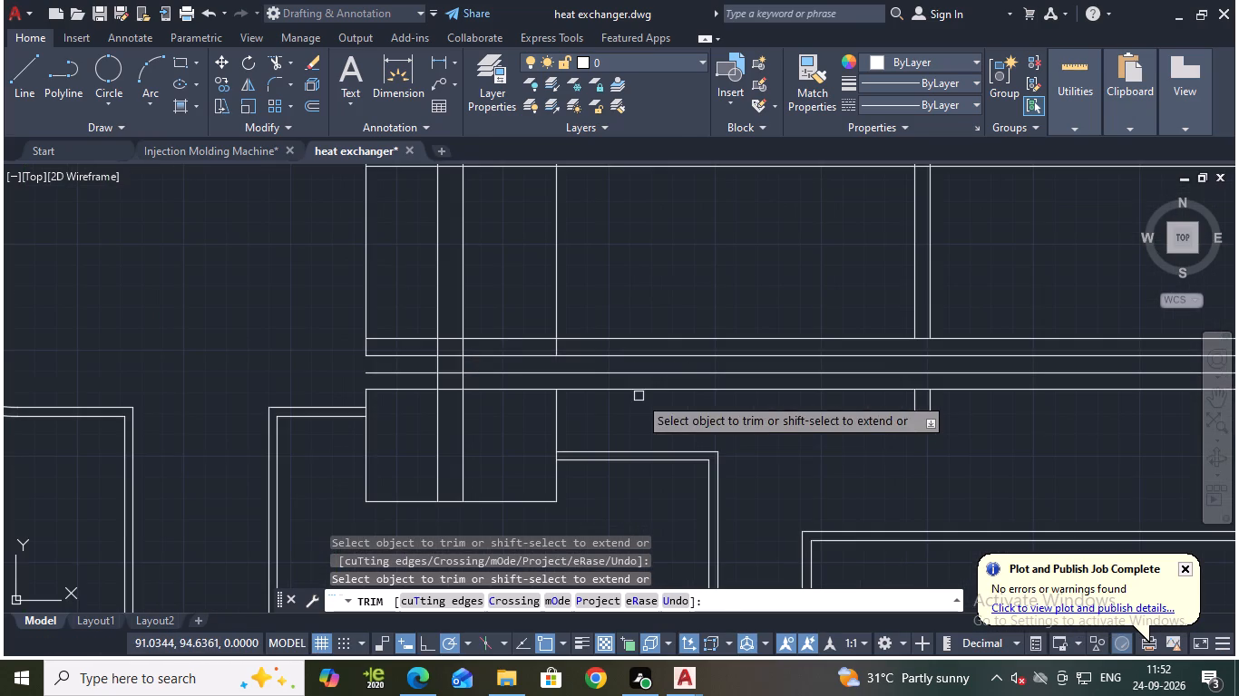
left_click(558, 351)
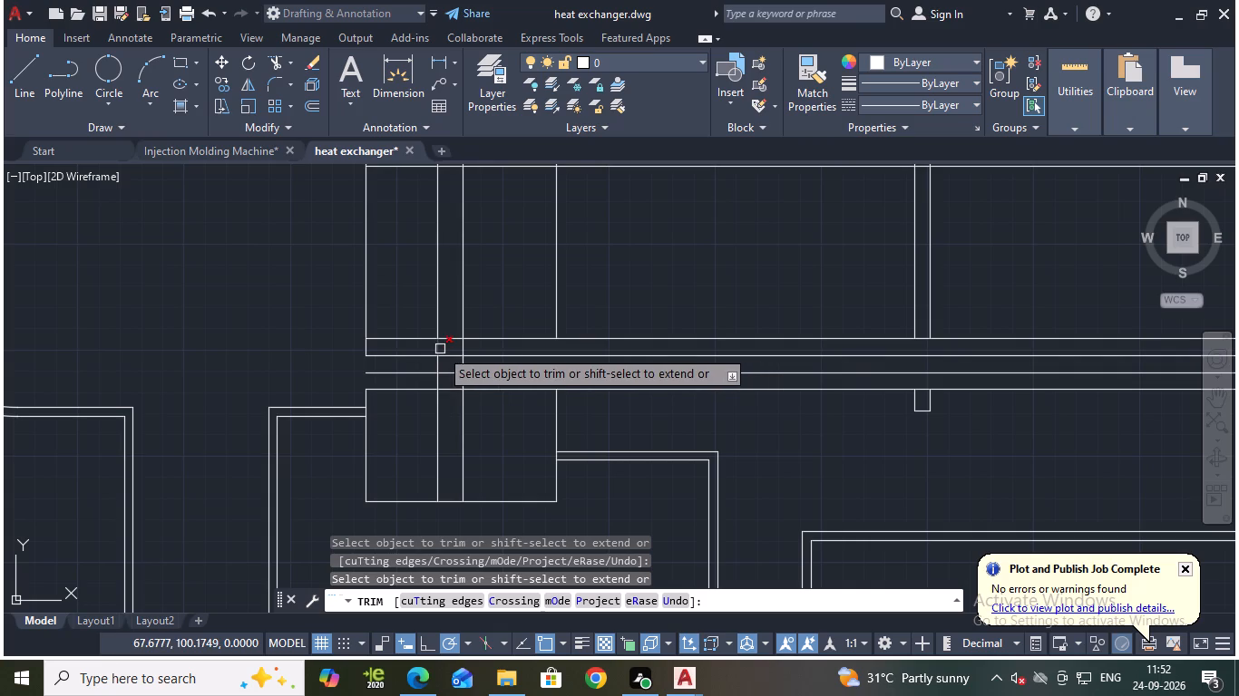
left_click(365, 347)
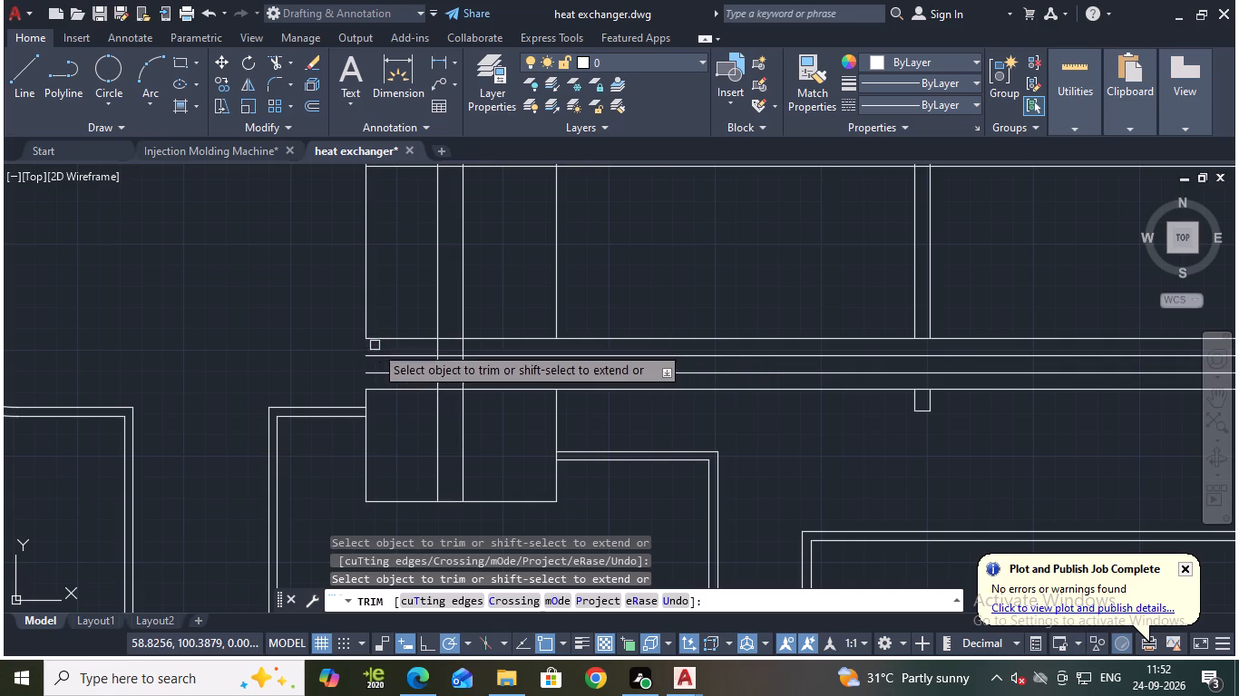
left_click(434, 348)
left_click(462, 347)
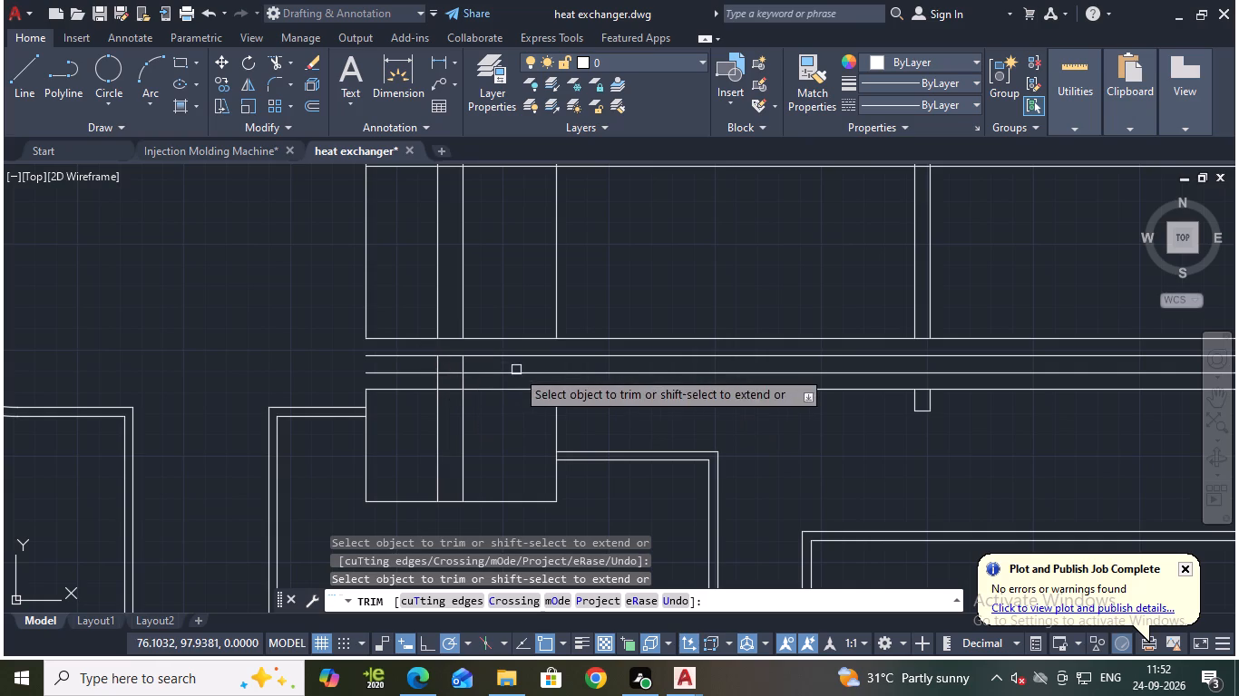
left_click(461, 383)
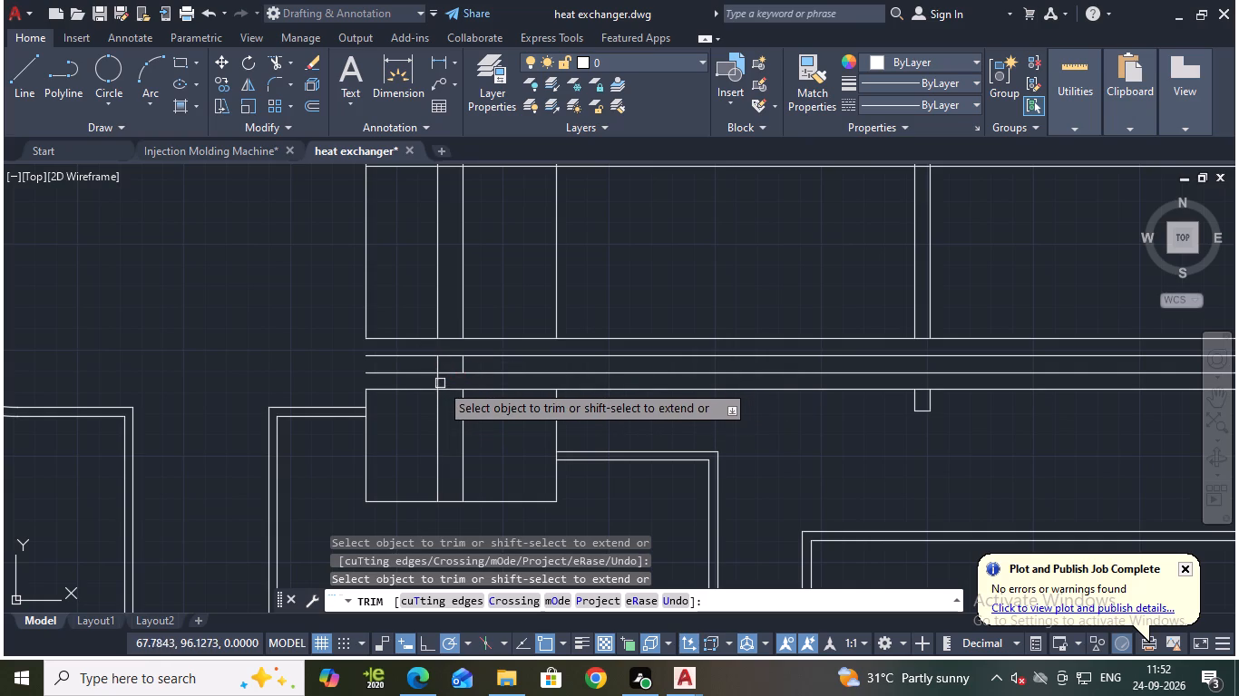
left_click(439, 383)
Trim the flange's side edges and inner vertical lines between the two innermost upper tube lines.
scroll(639, 346, "down", 1)
middle_click_drag(707, 302, 621, 422)
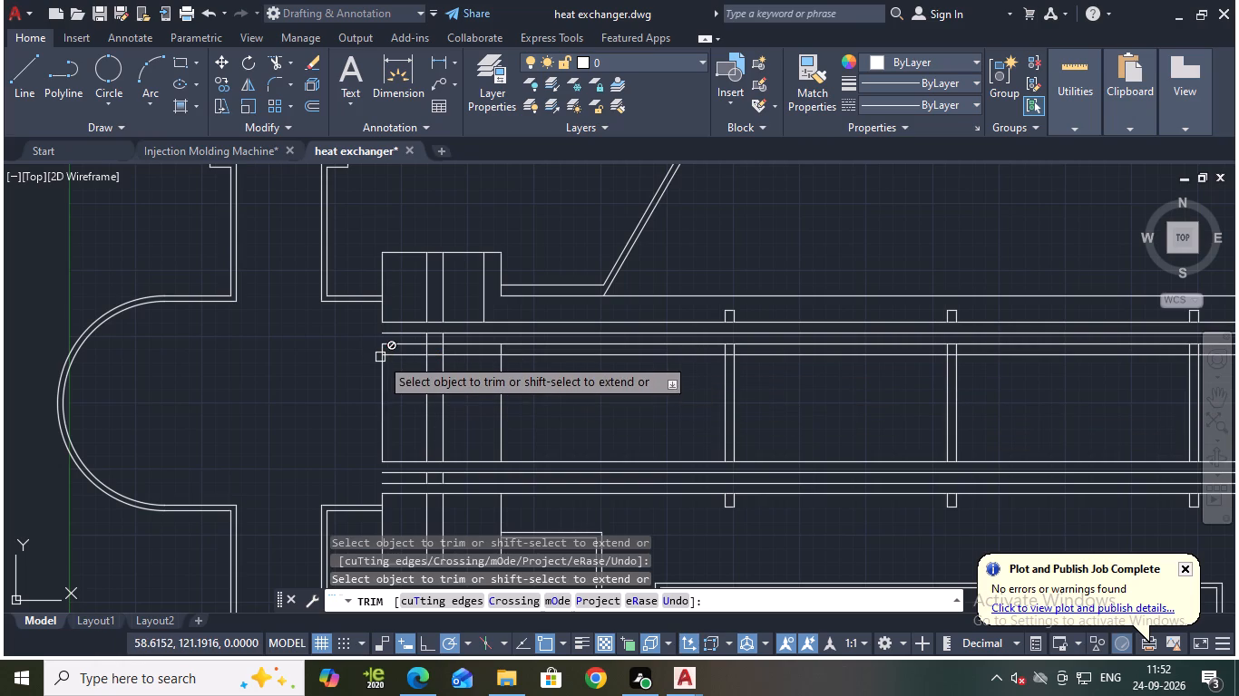
scroll(380, 357, "up", 2)
left_click(378, 332)
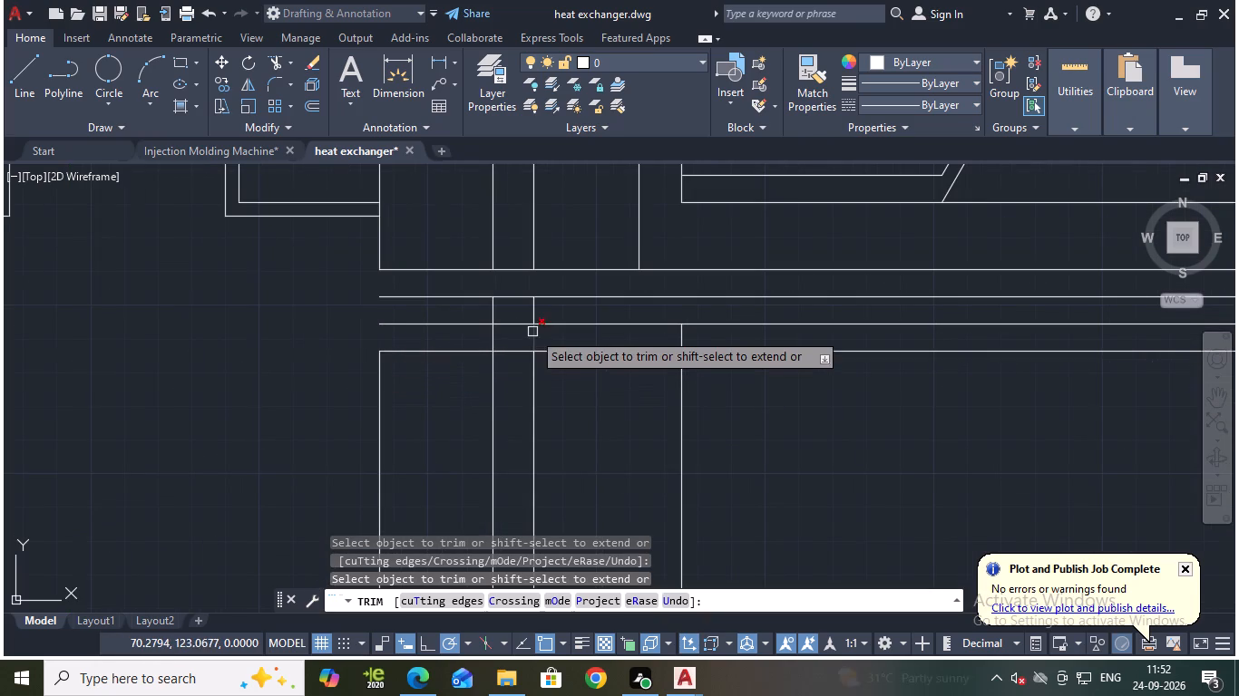
left_click(533, 339)
left_click(500, 338)
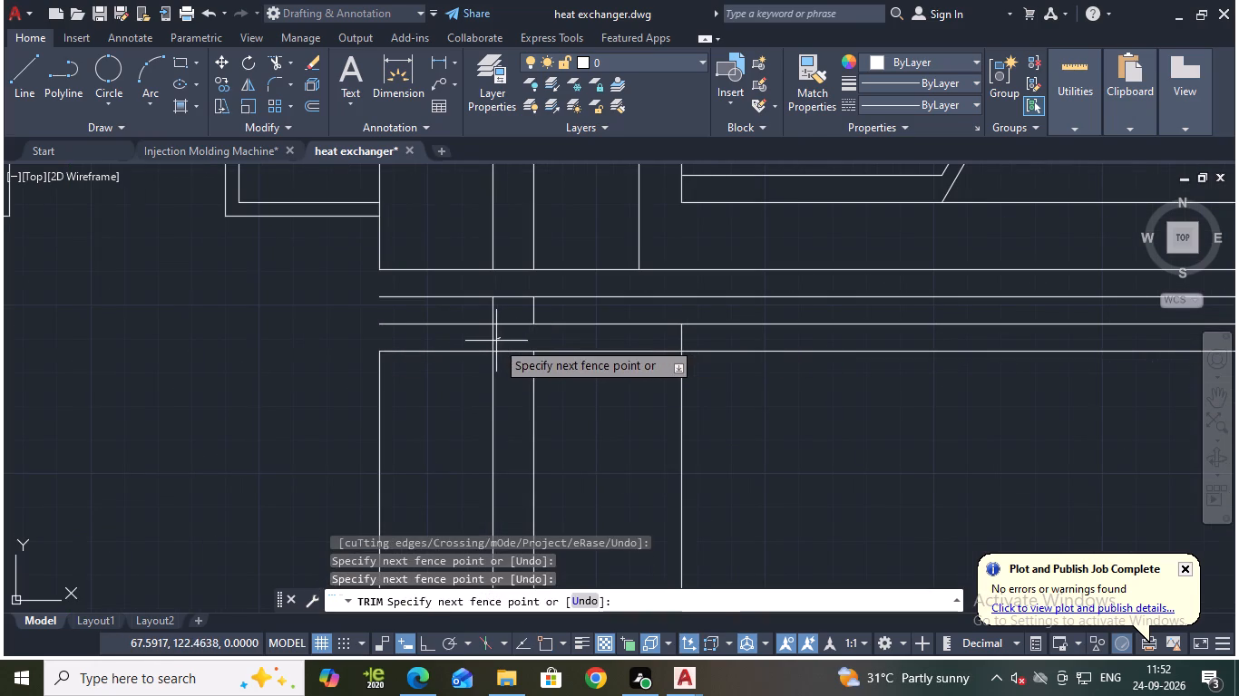
left_click(496, 341)
left_click(493, 339)
scroll(617, 334, "down", 2)
middle_click_drag(716, 366, 691, 372)
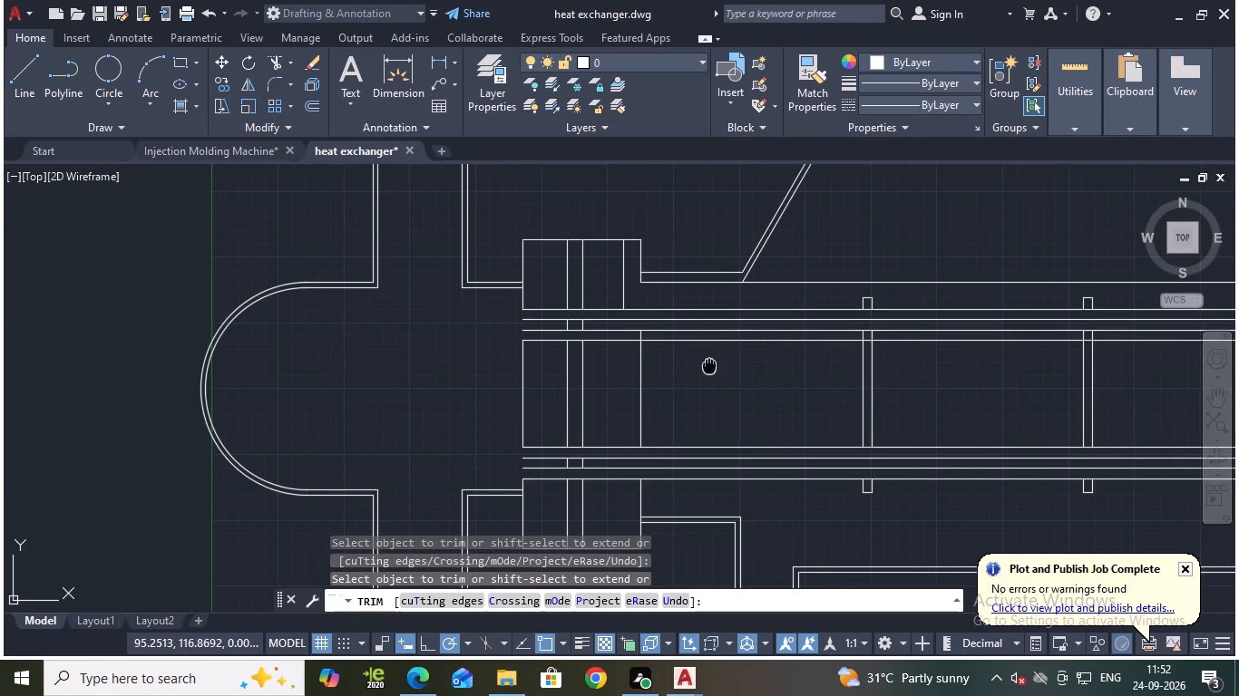
middle_click_drag(691, 372, 615, 391)
scroll(479, 362, "up", 1)
left_click(573, 356)
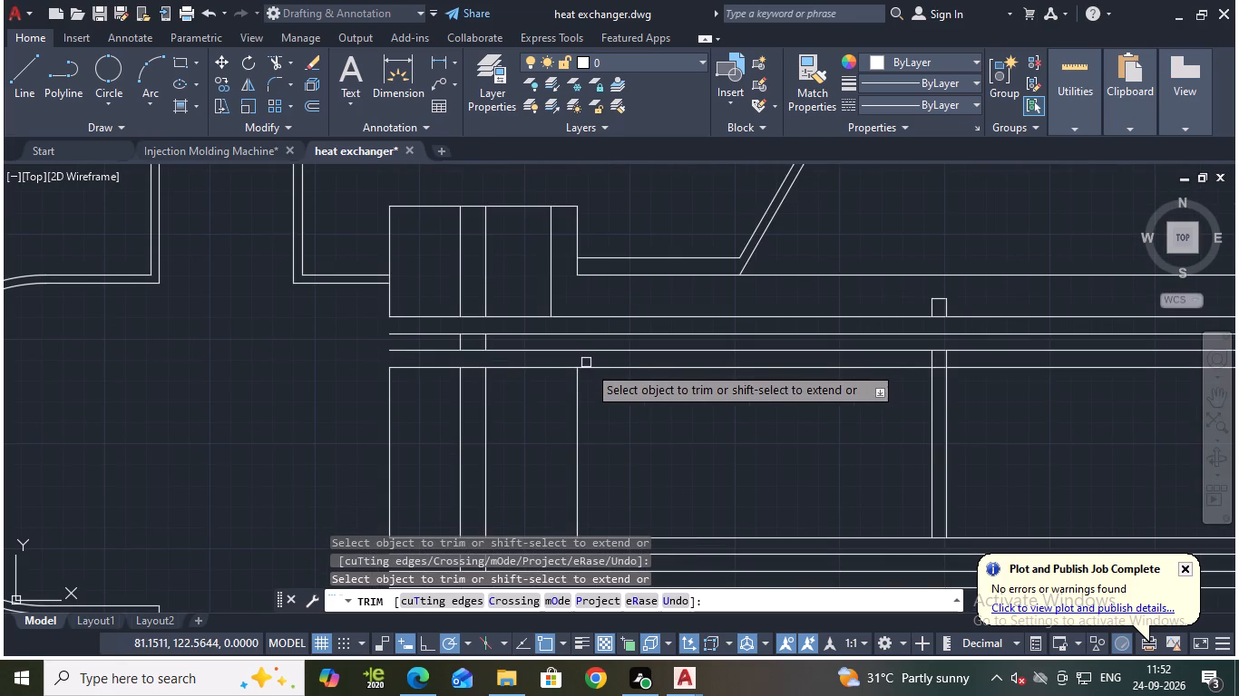
Trim the vertical lines of all three baffles between the two innermost upper tube lines.
left_click(932, 359)
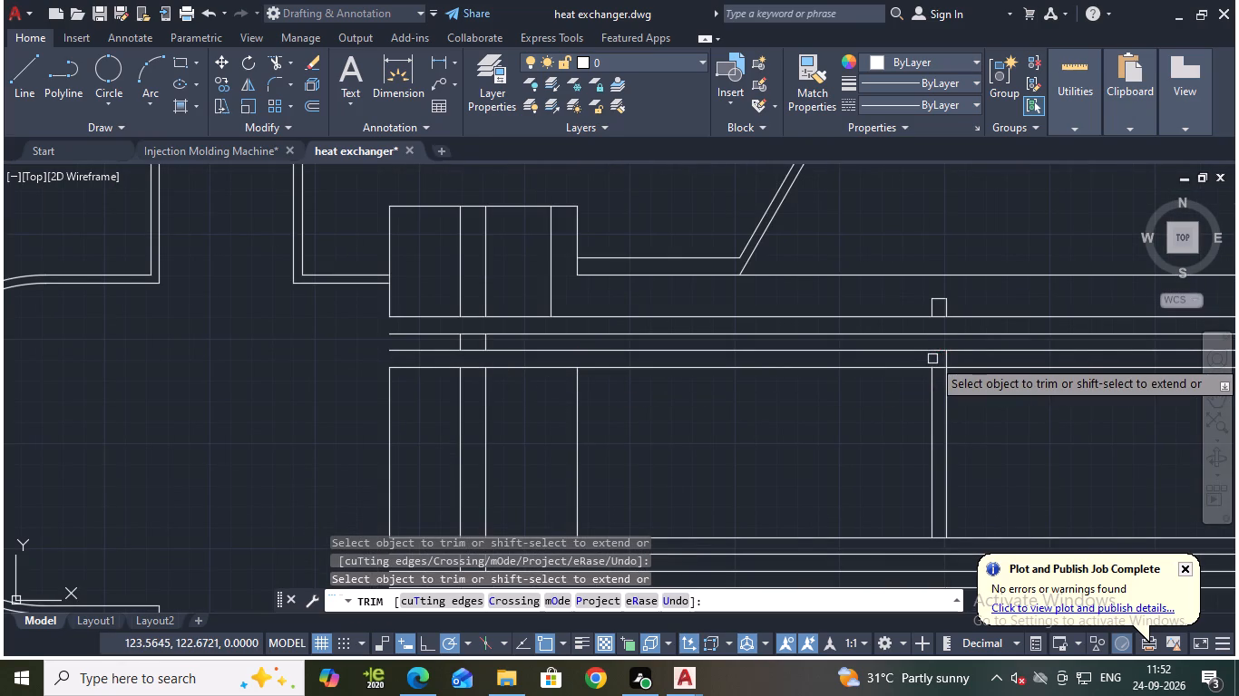
left_click(942, 360)
scroll(967, 384, "down", 2)
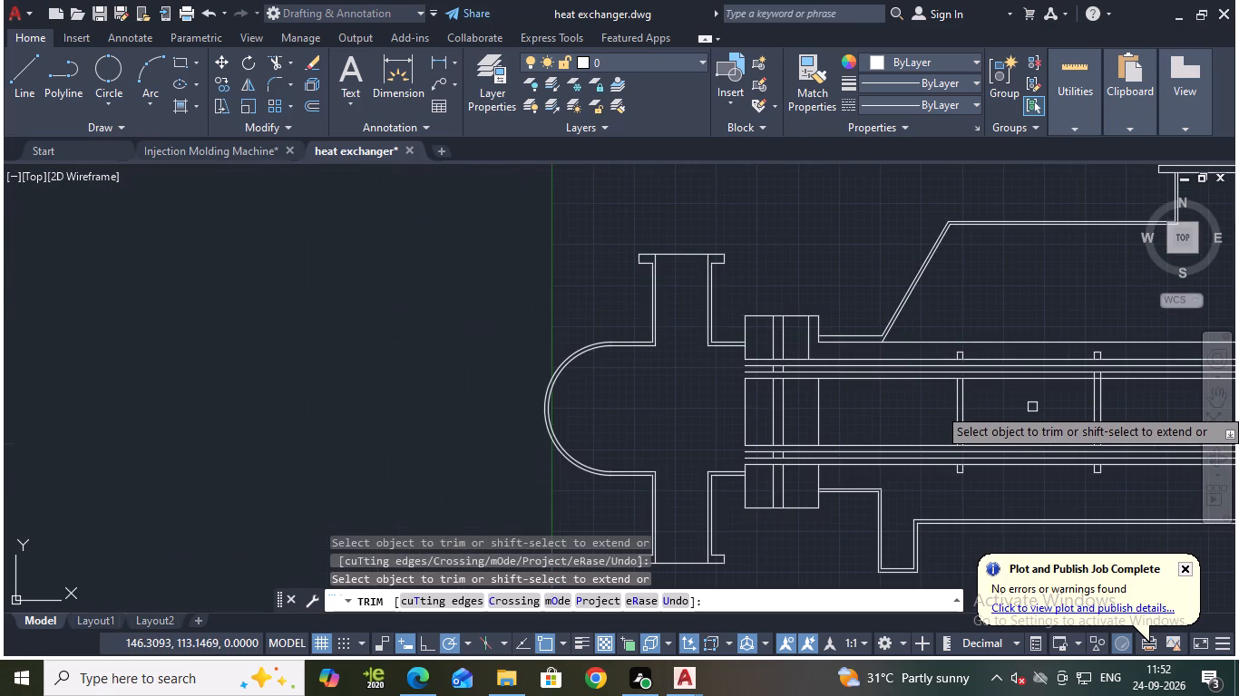
middle_click_drag(995, 397, 506, 404)
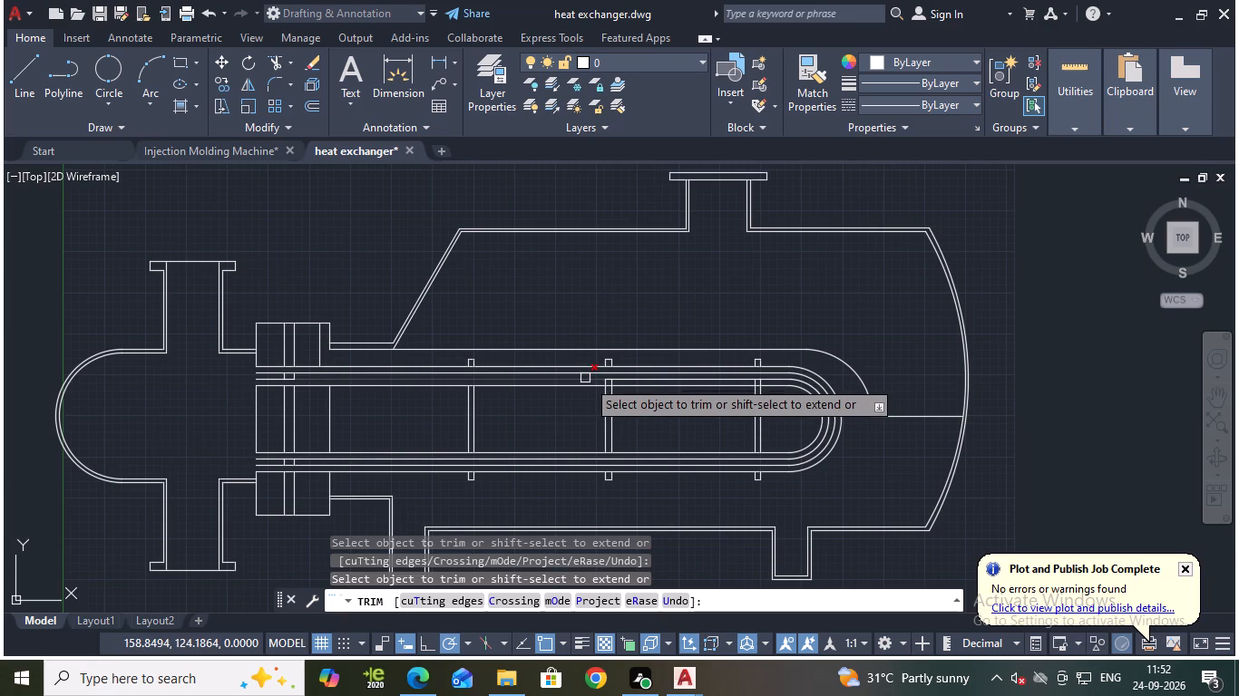
scroll(594, 347, "up", 2)
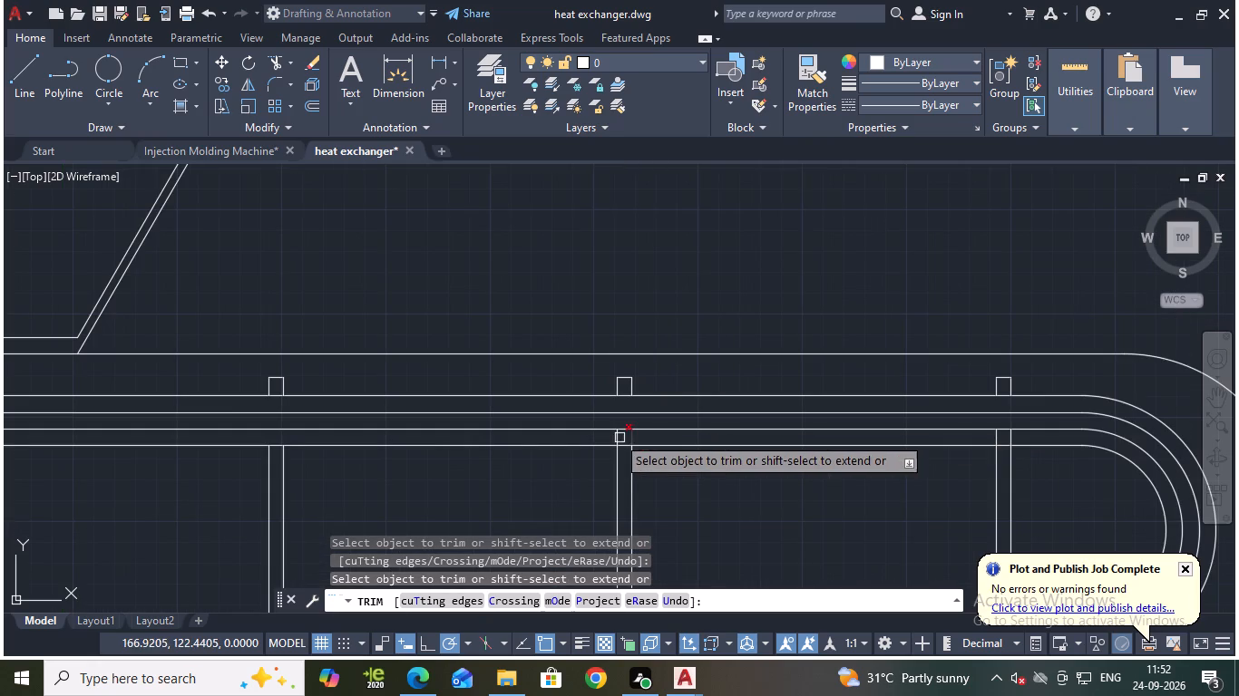
left_click(619, 438)
left_click(629, 440)
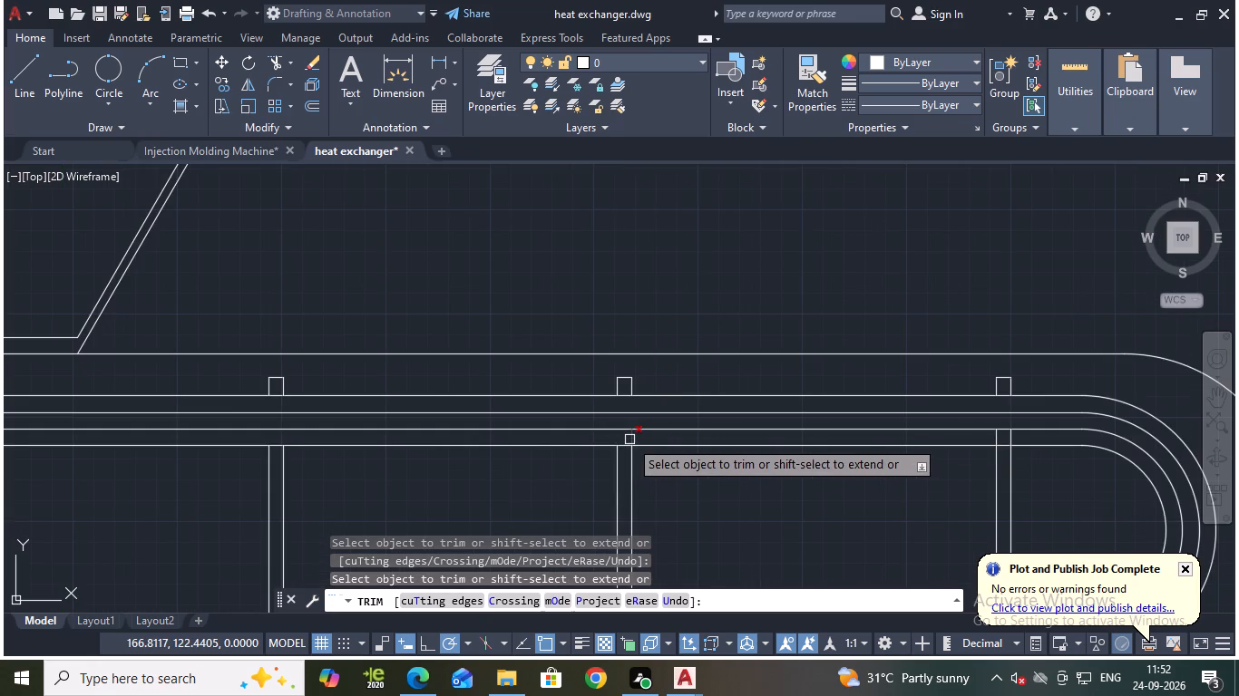
scroll(838, 481, "down", 2)
middle_click_drag(854, 486, 727, 449)
scroll(824, 425, "up", 2)
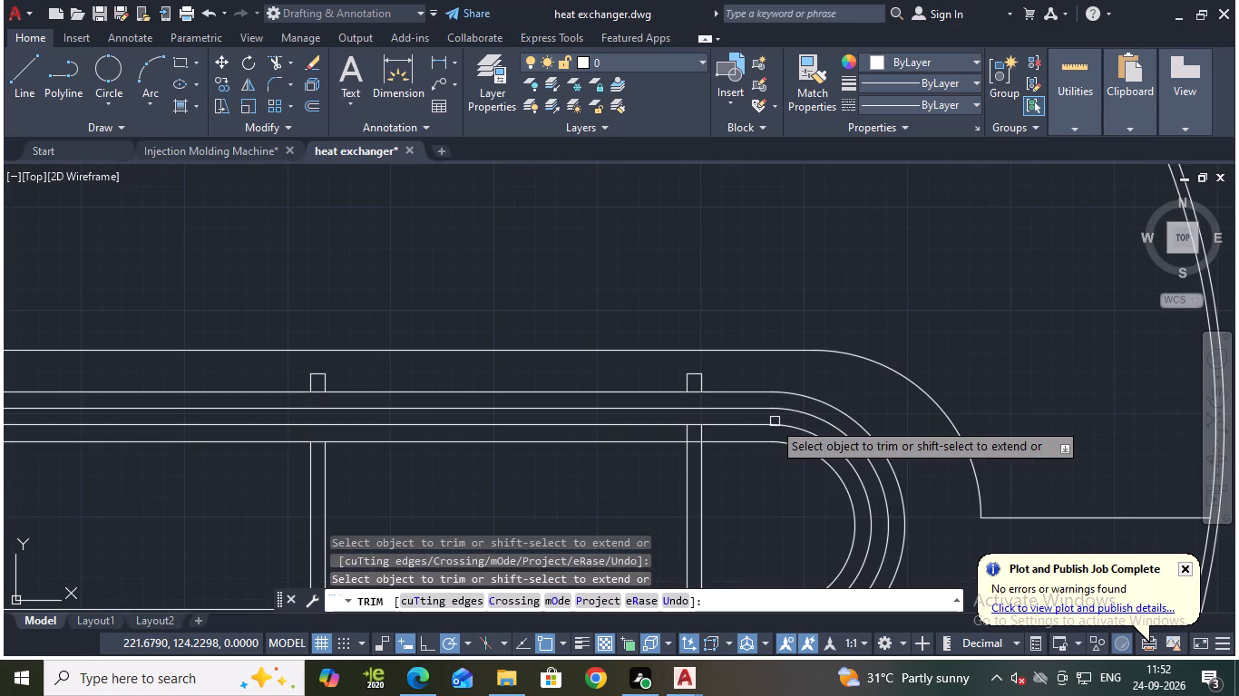
left_click(702, 435)
left_click(690, 435)
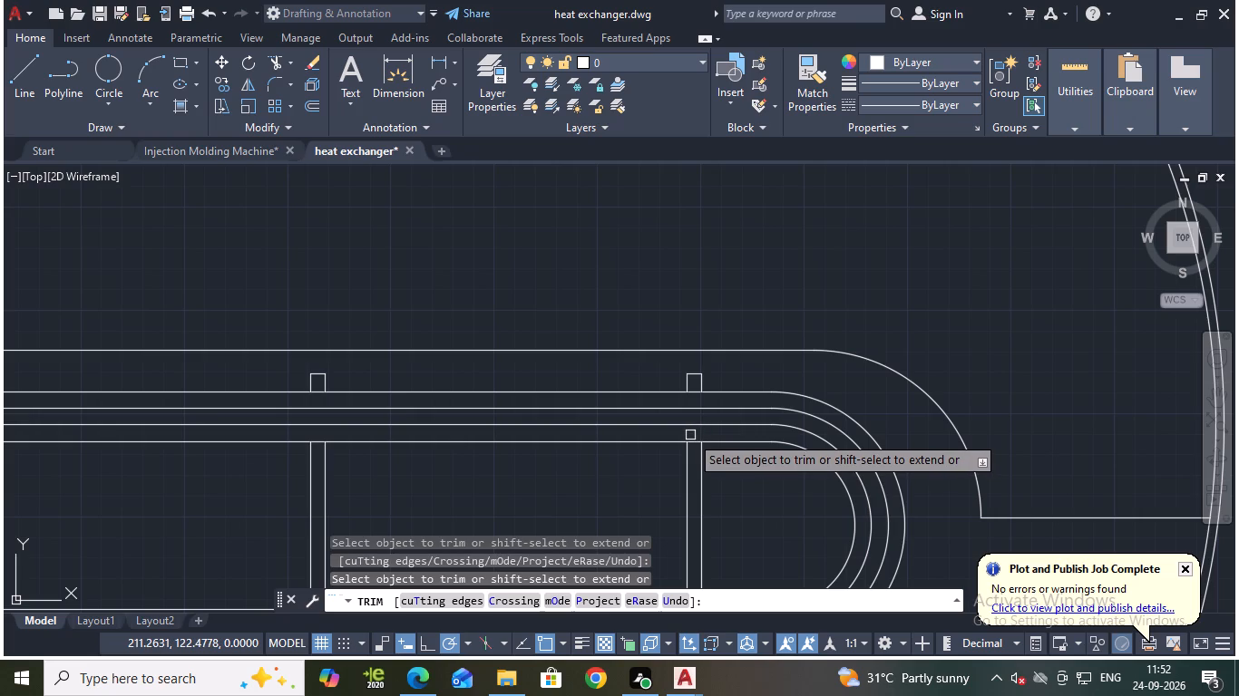
key("Escape")
Save the drawing.
key("ctrl+s")
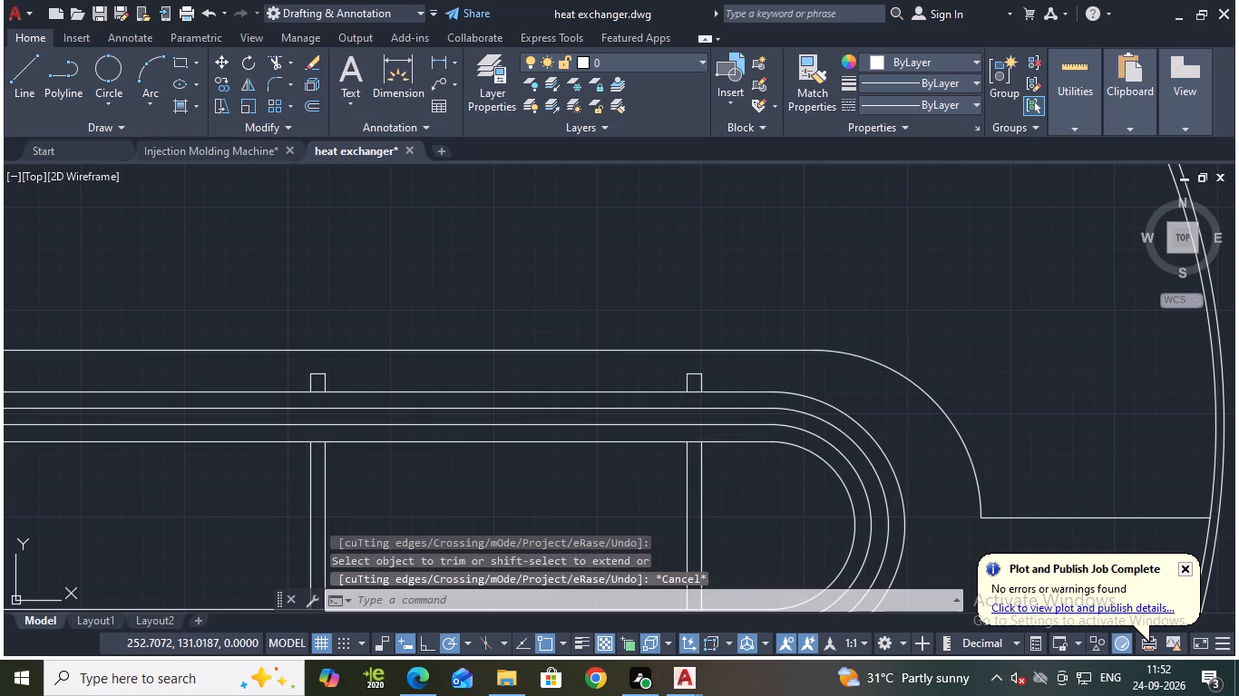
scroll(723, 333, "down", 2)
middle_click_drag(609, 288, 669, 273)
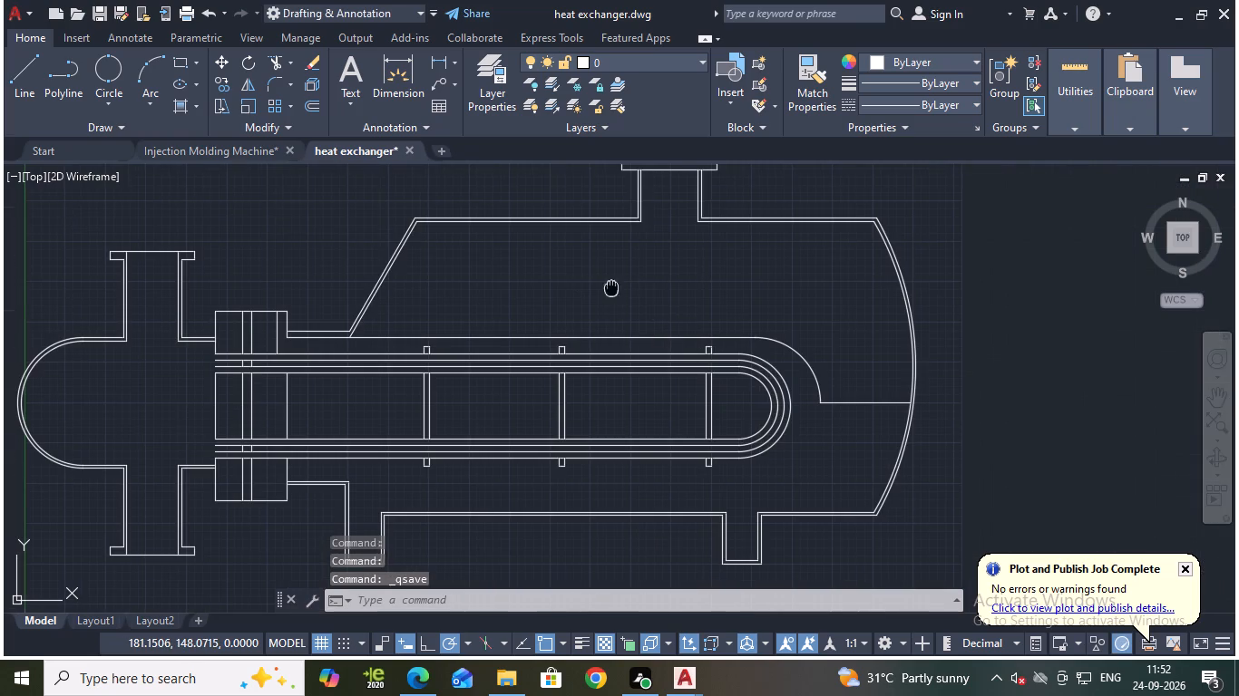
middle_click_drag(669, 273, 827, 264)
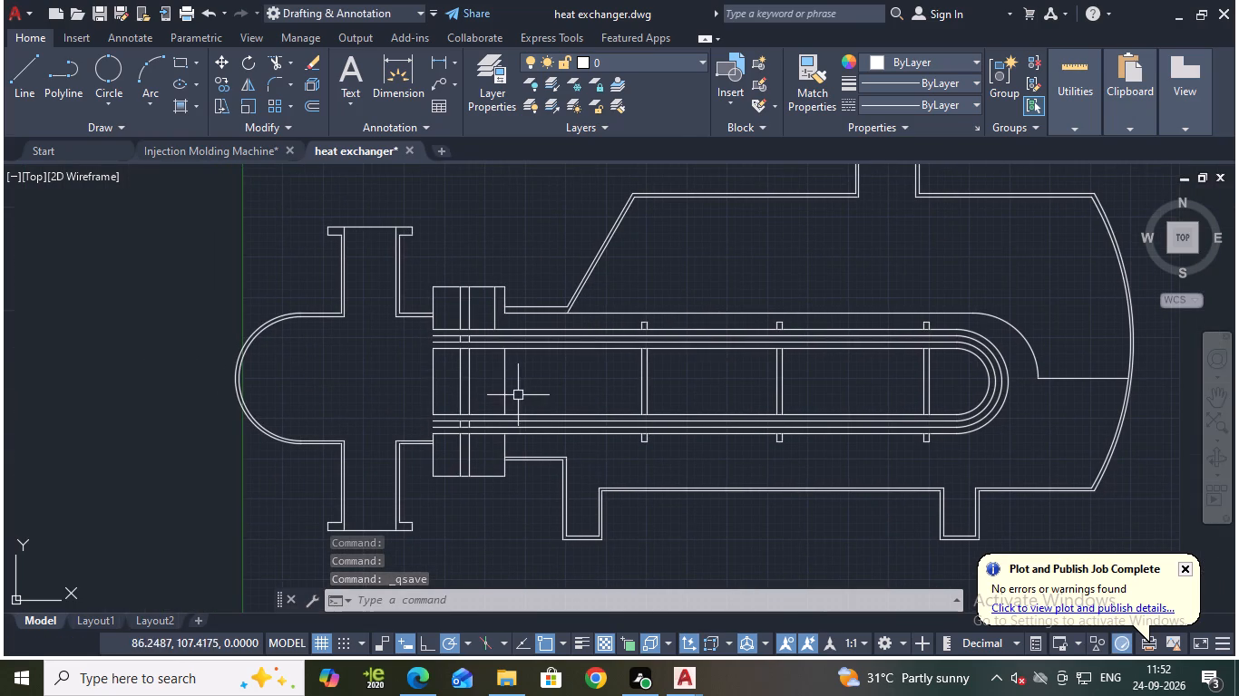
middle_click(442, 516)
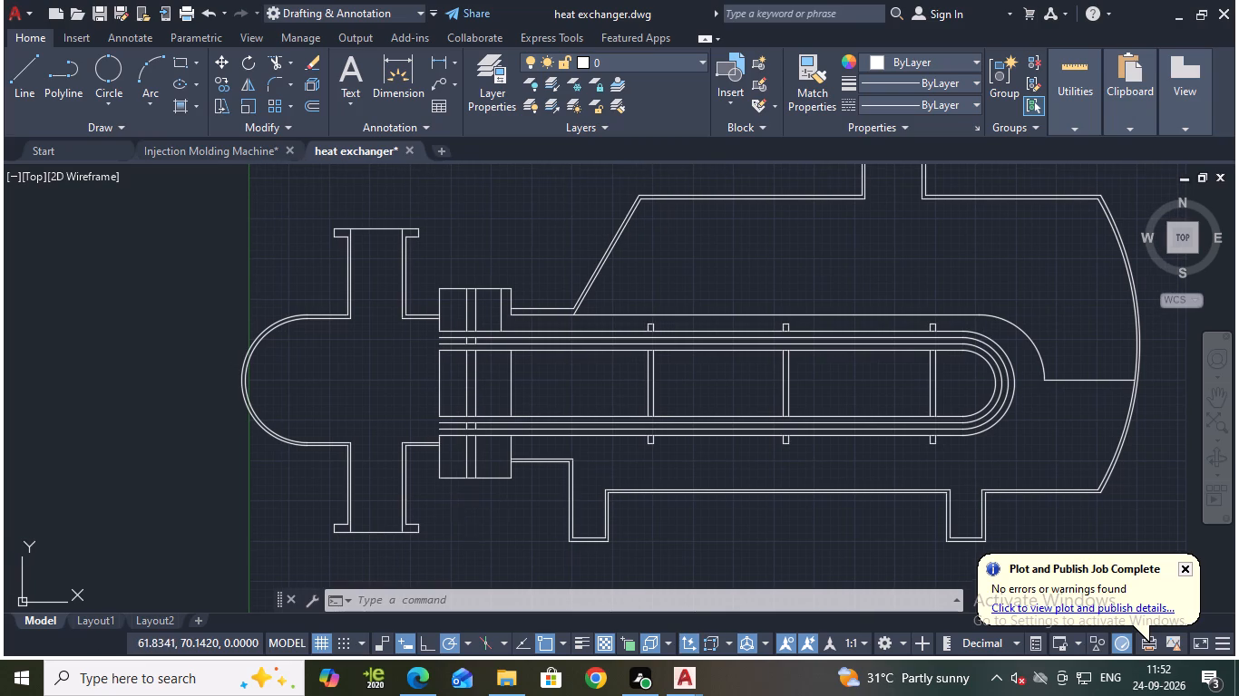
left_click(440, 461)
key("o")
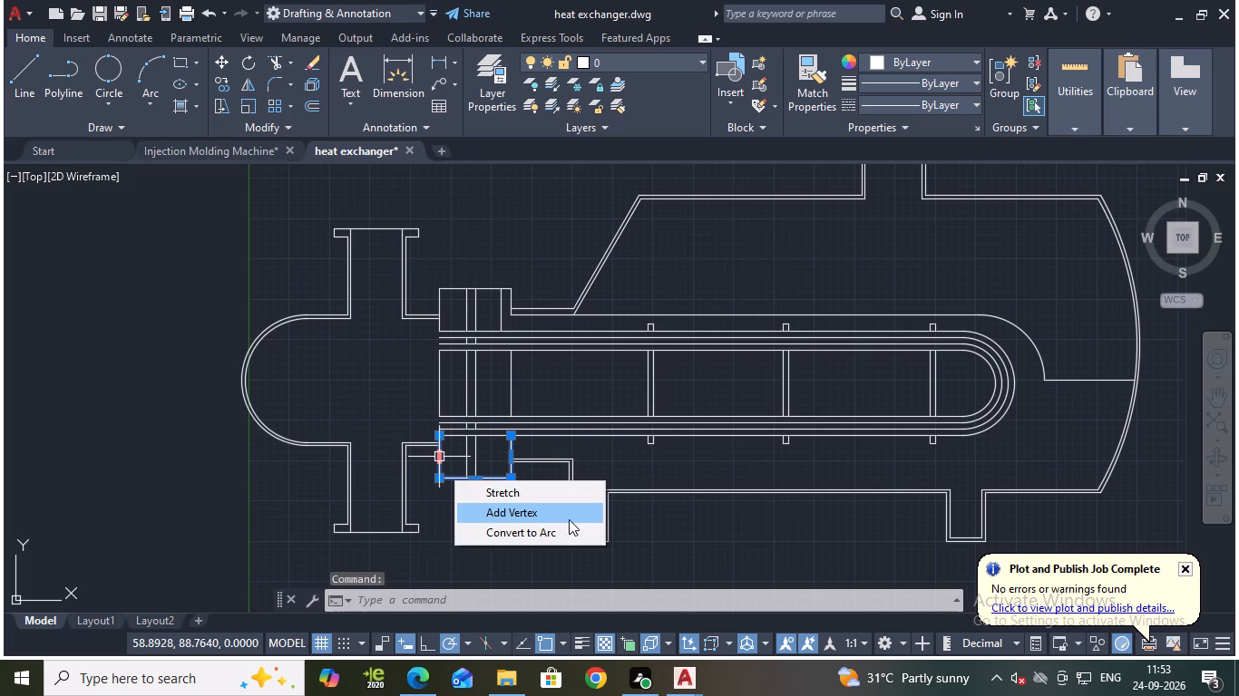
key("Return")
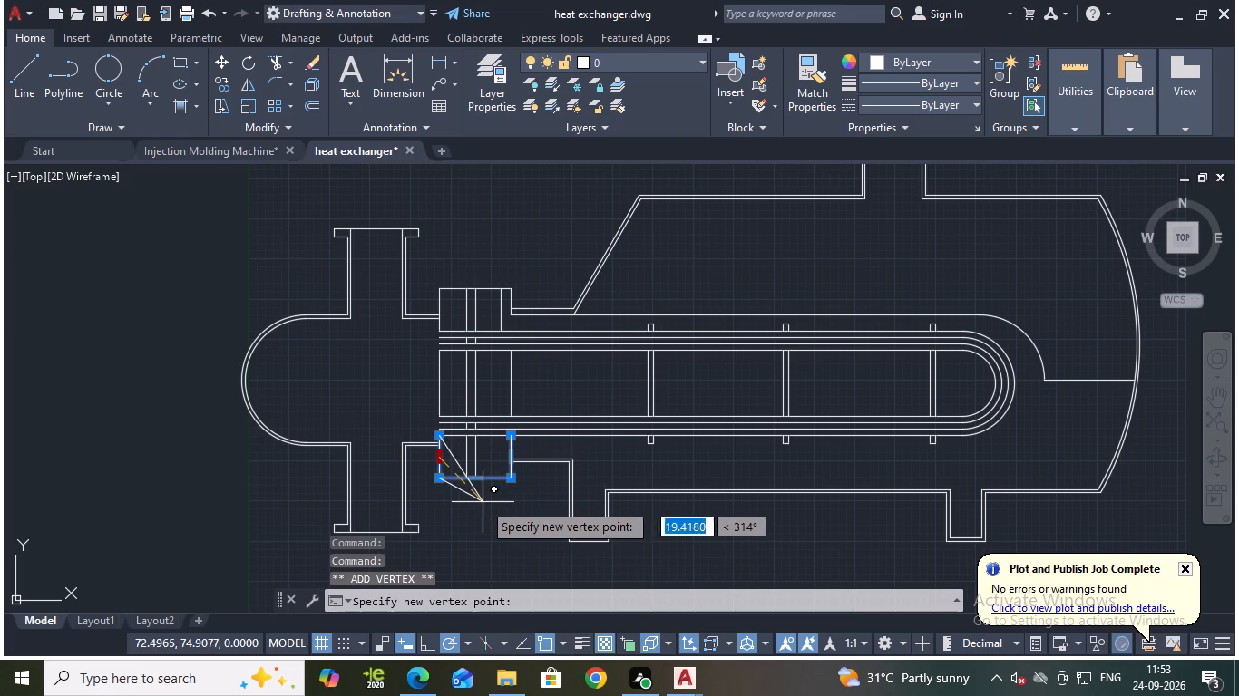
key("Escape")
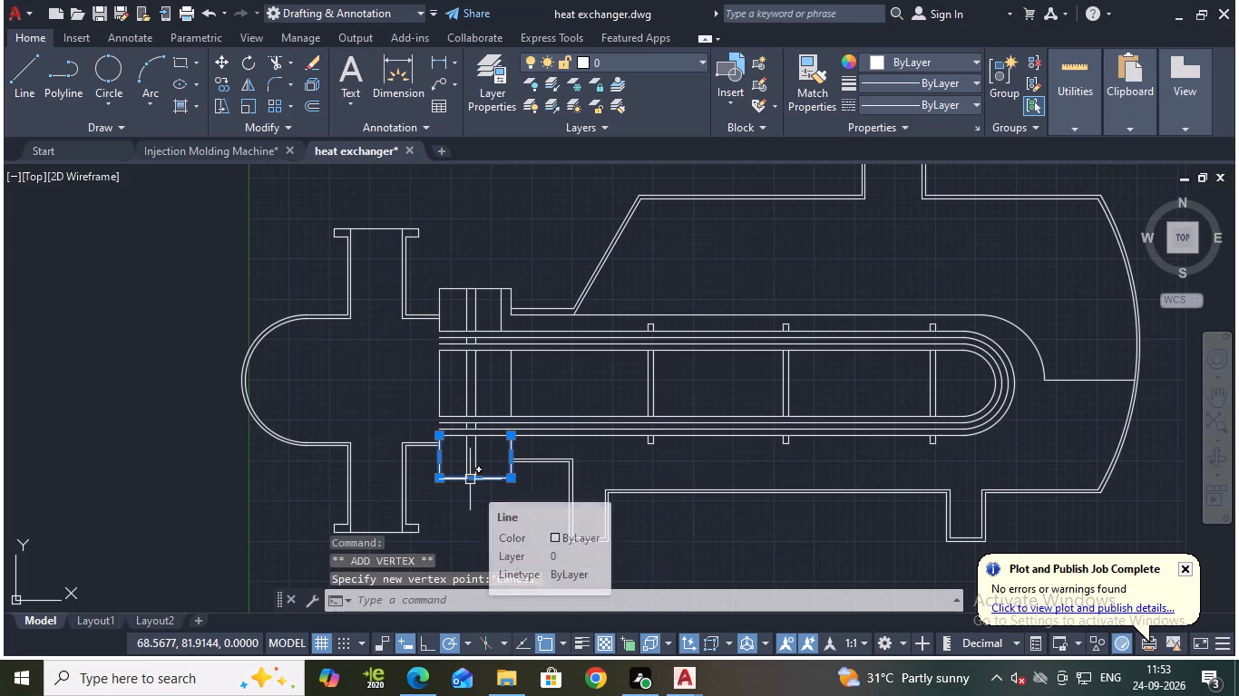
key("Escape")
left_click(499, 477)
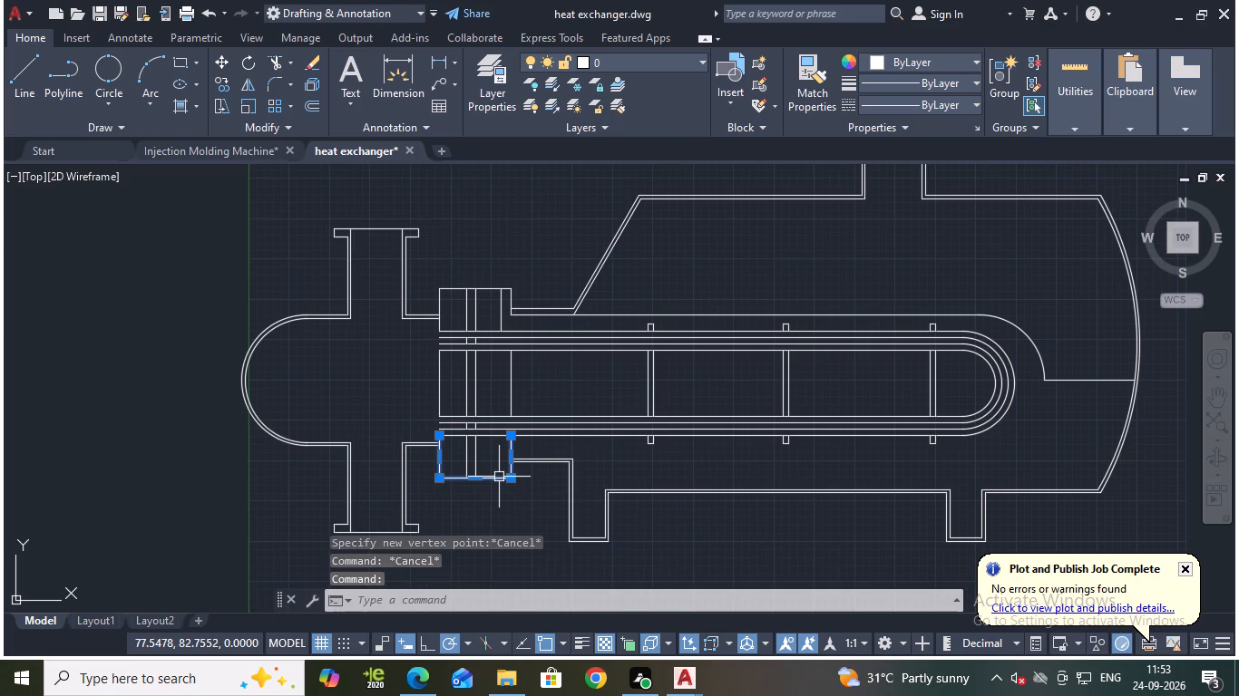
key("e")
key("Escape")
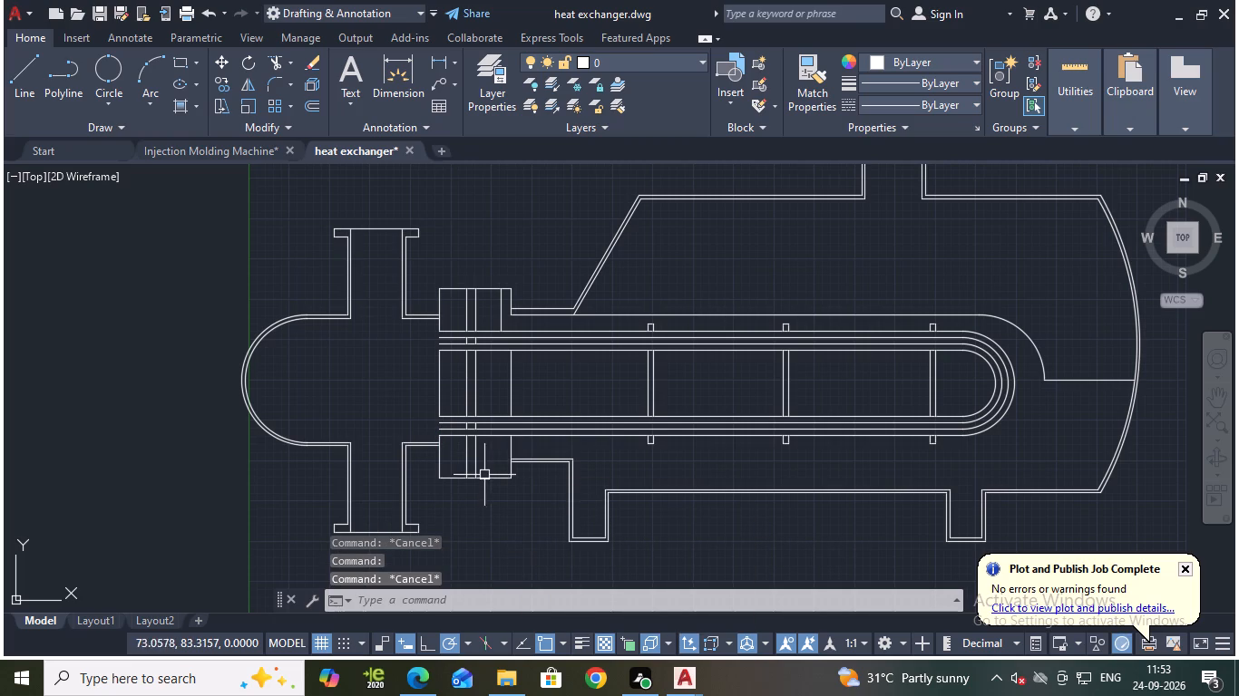
Offset the lower flange block's outline outward by 1.
left_click(481, 477)
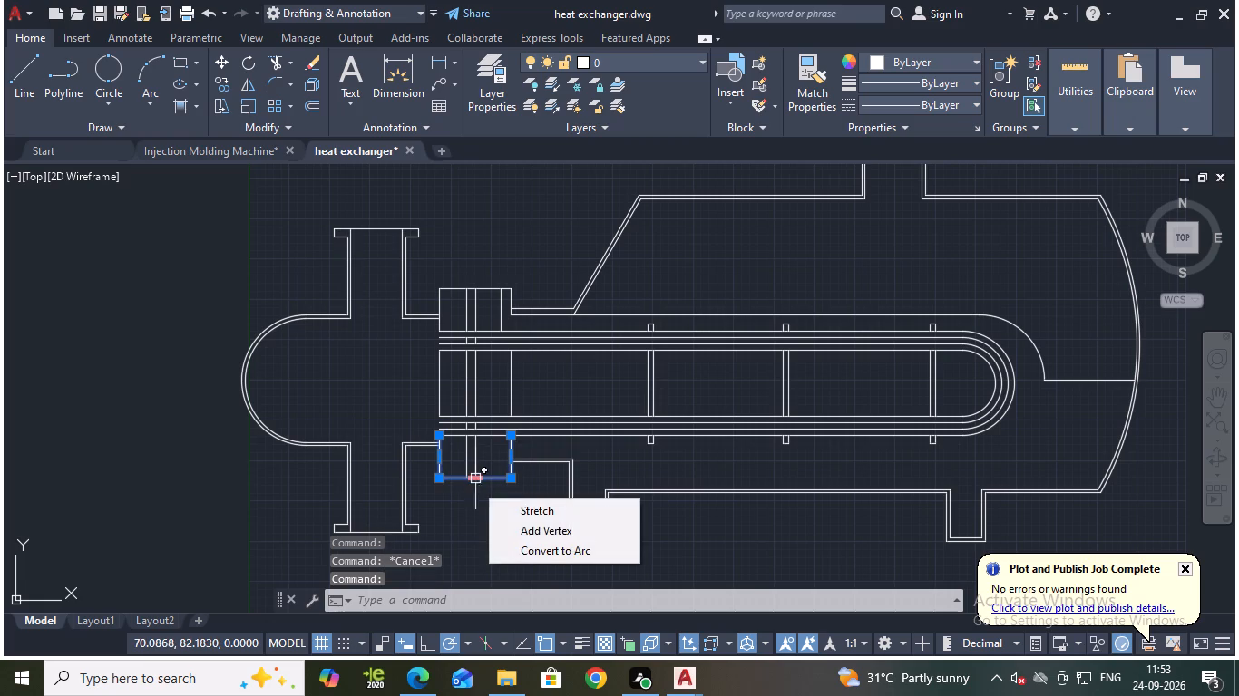
left_click(474, 479)
key("Escape")
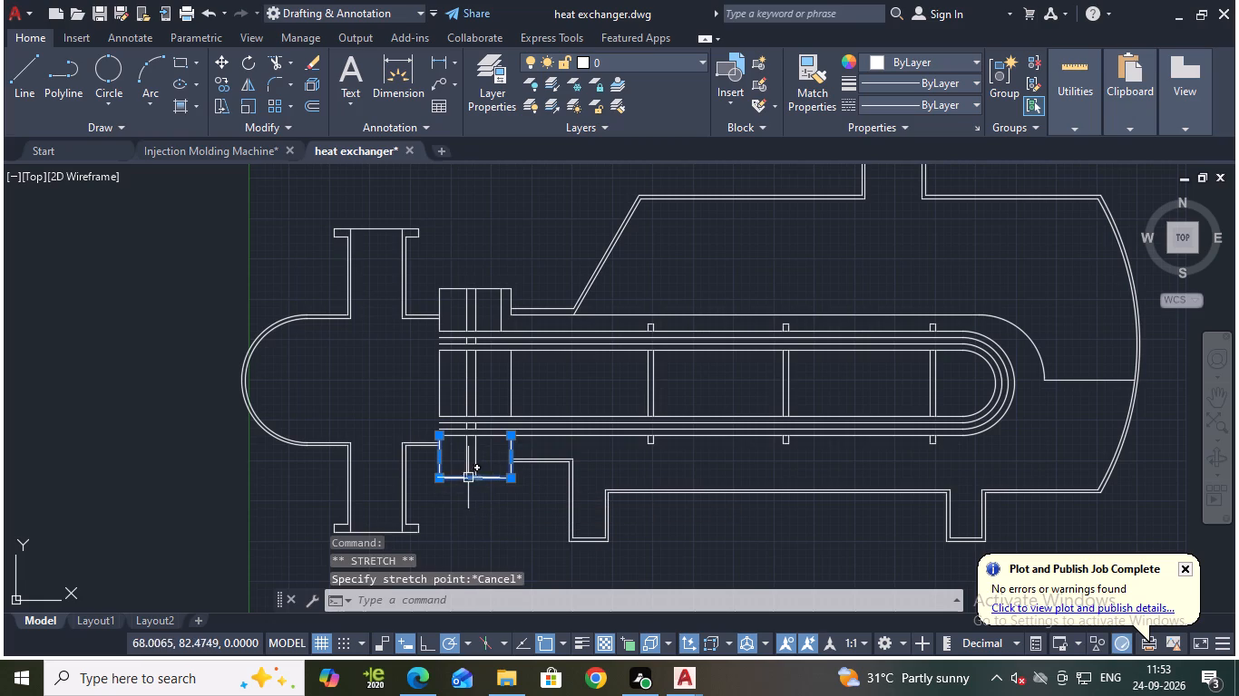
key("o")
key("Return")
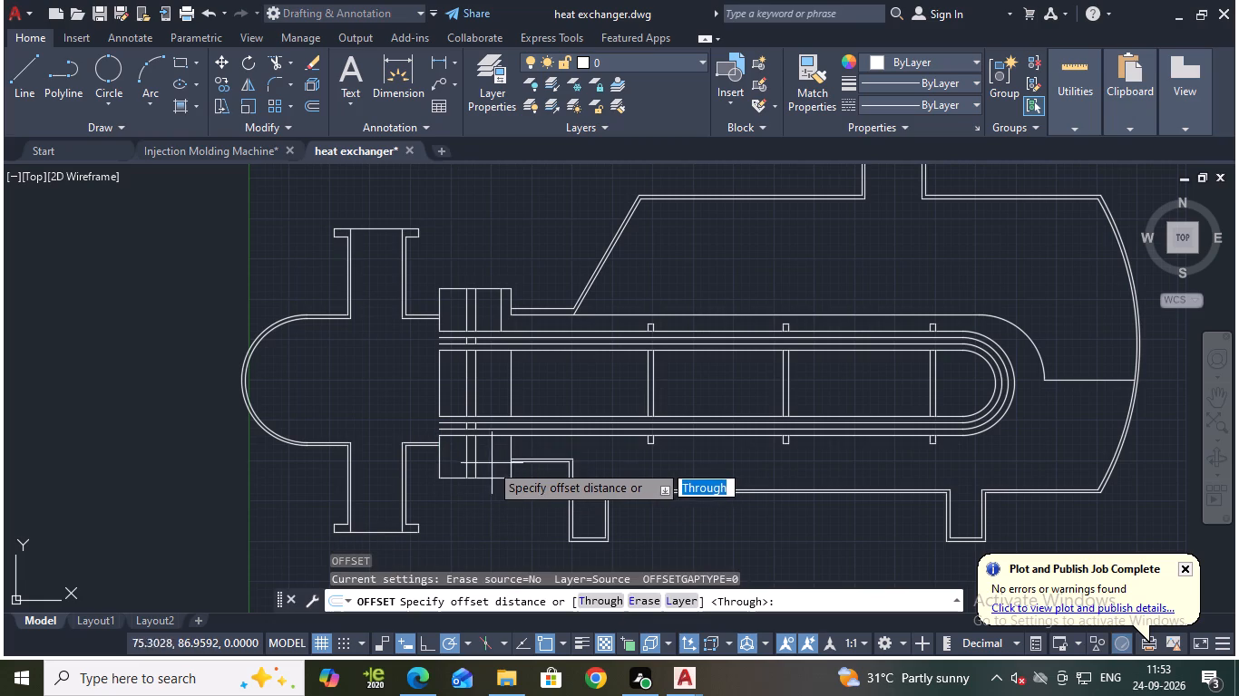
key("Return")
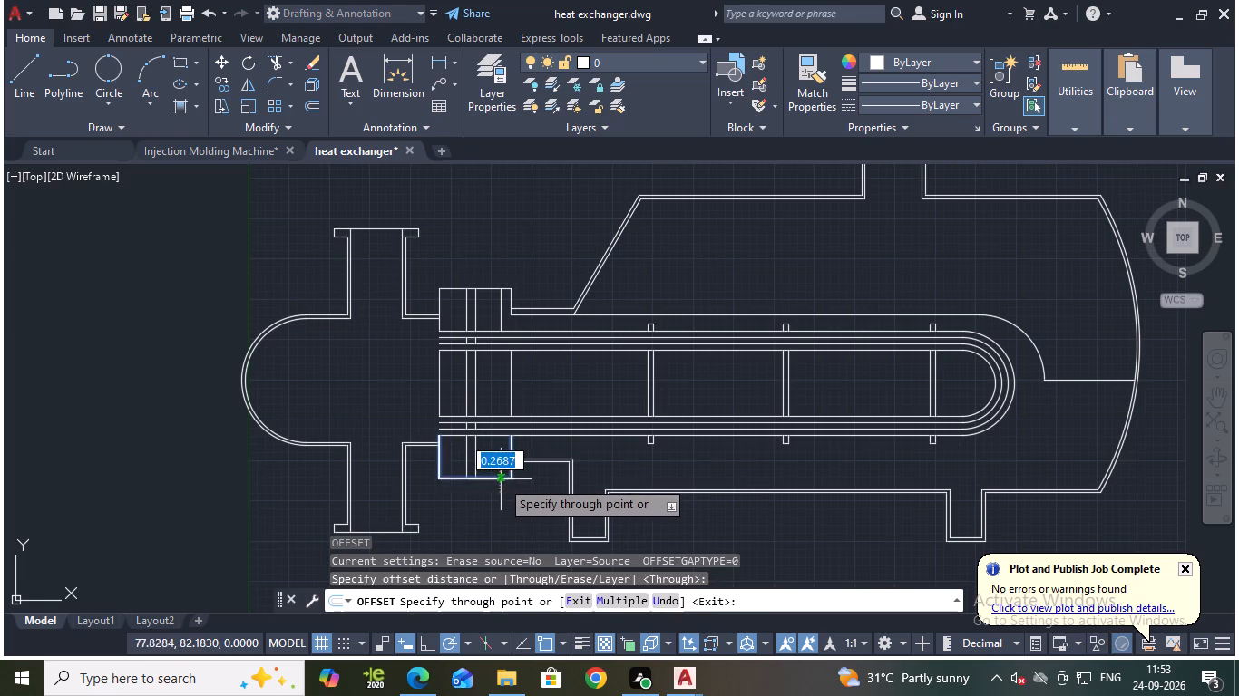
key("1")
key("Return")
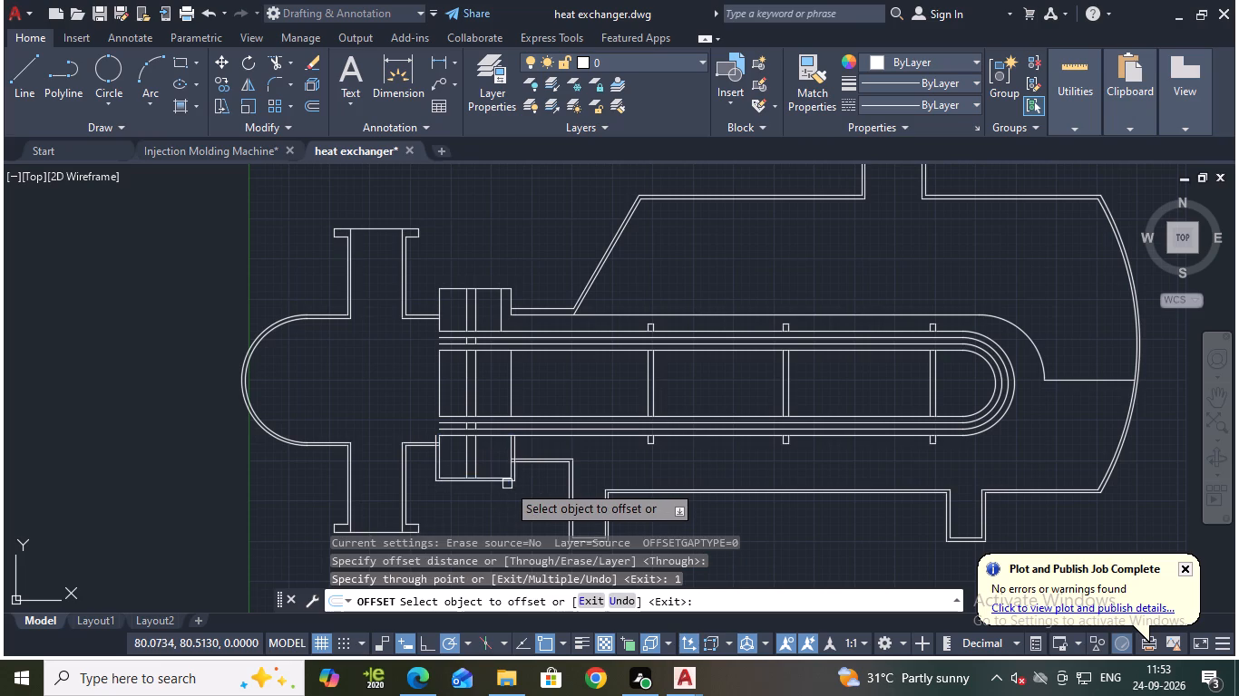
scroll(457, 452, "up", 1)
key("Escape")
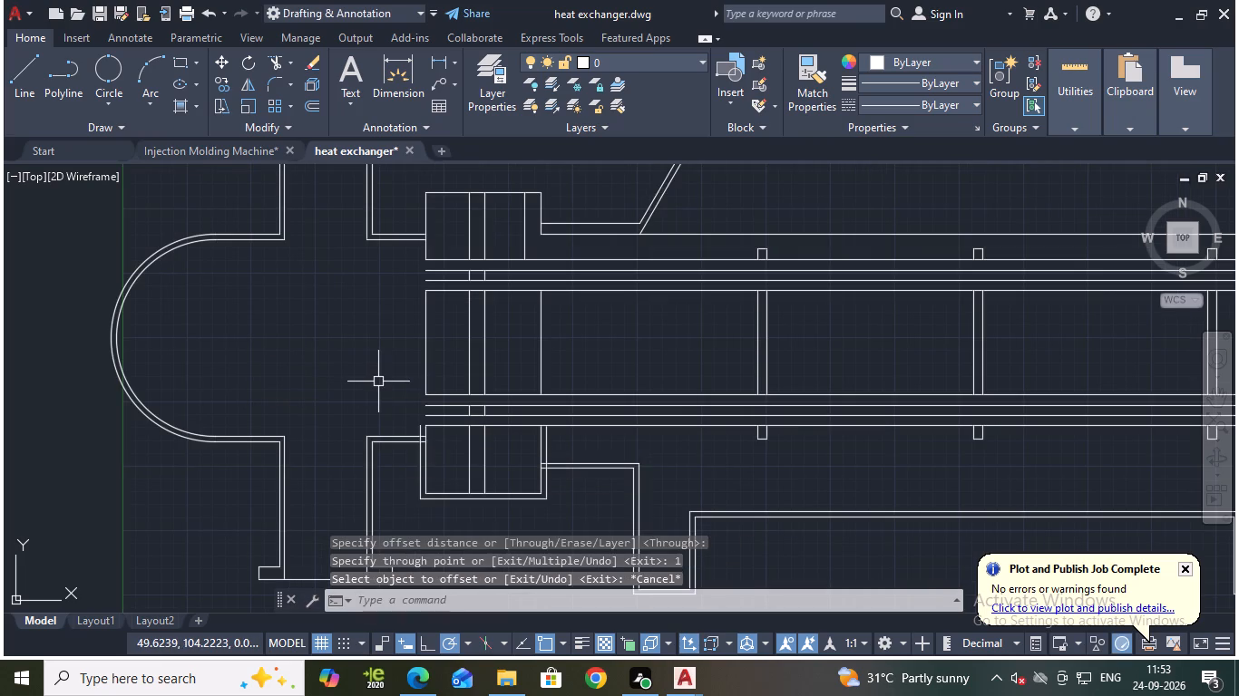
Trim the channel-side overlap of the offset flange outline, removing the inner wall stub and the outline's part above the inner wall line.
type("tr")
key("Return")
scroll(399, 421, "up", 1)
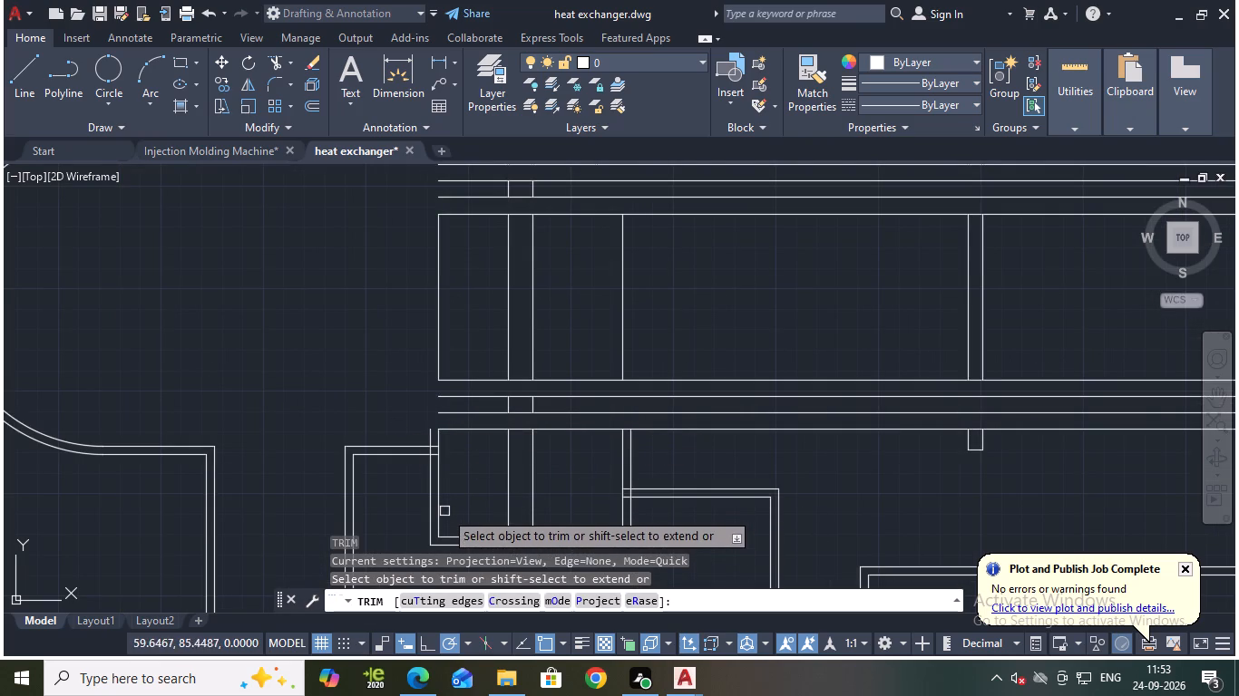
scroll(431, 454, "up", 2)
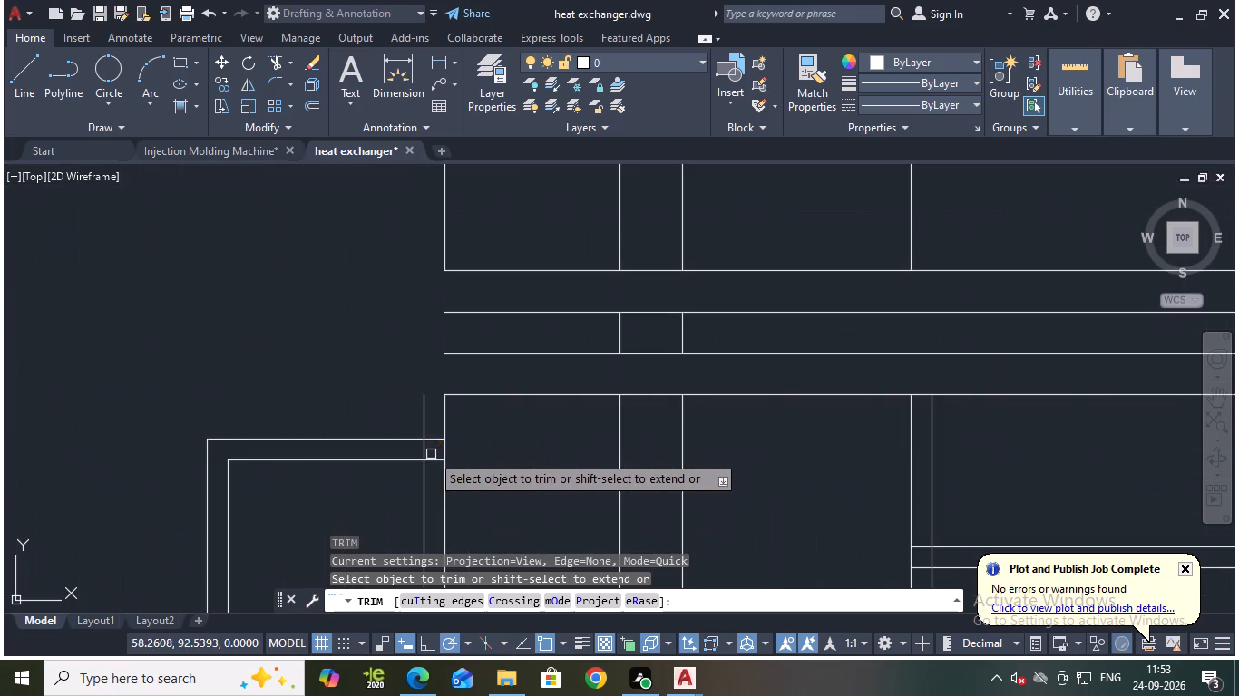
left_click(434, 460)
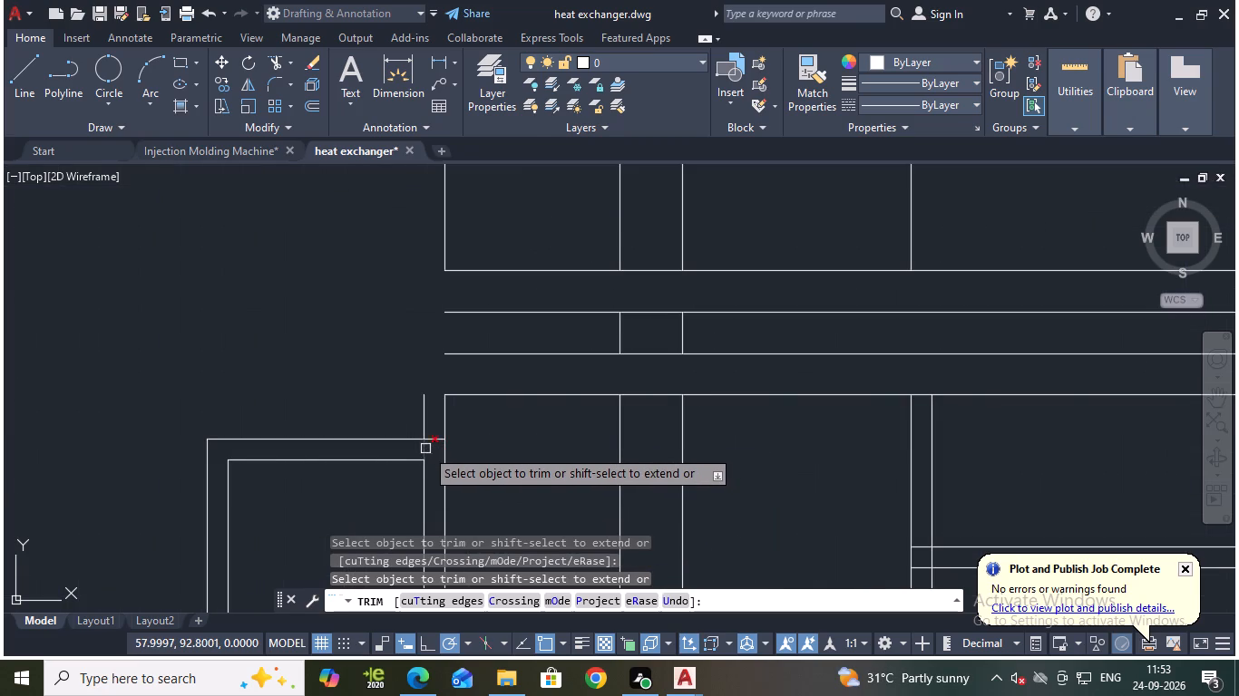
left_click(425, 449)
left_click(424, 429)
scroll(450, 440, "down", 2)
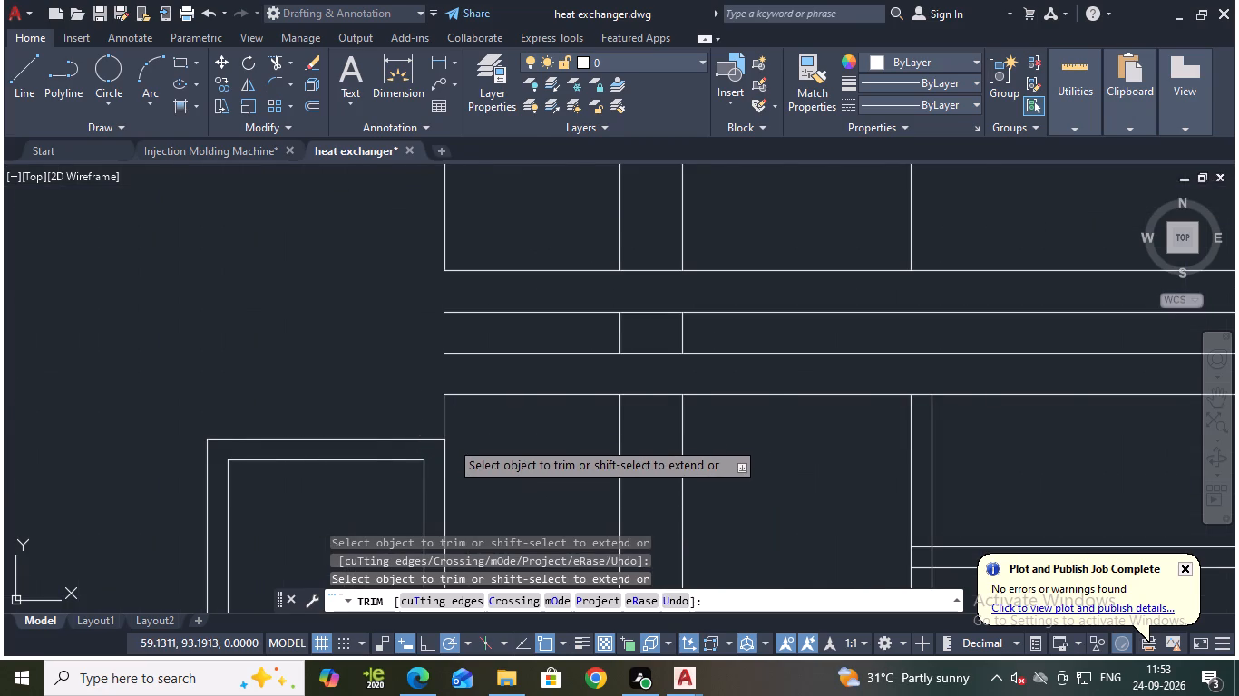
Trim the shell wall lines between the flange and its offset outline, and the outline segment between those wall lines.
middle_click_drag(688, 520, 681, 476)
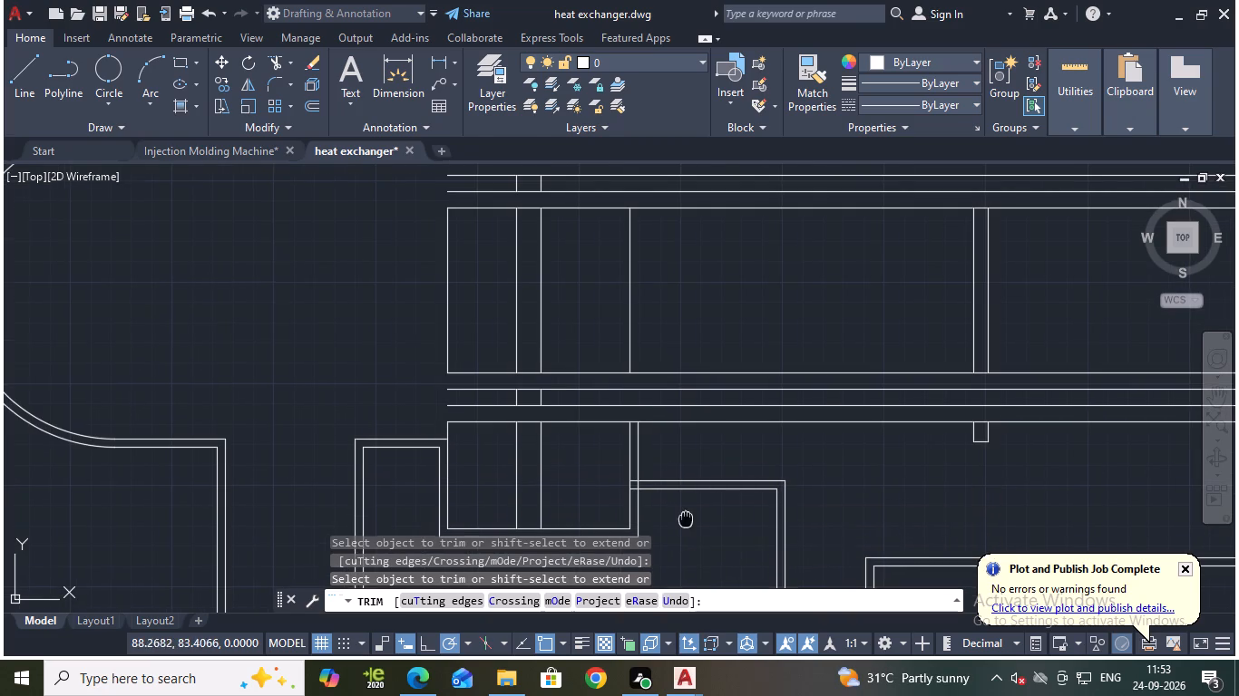
scroll(668, 461, "up", 2)
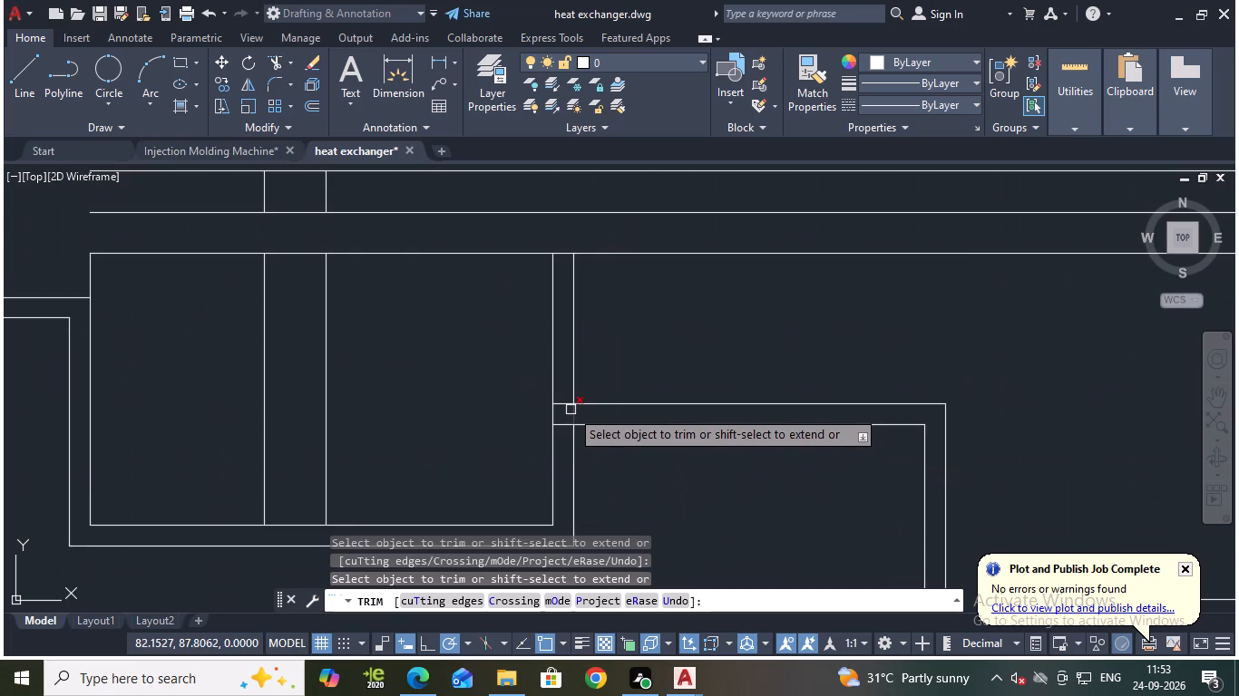
left_click(563, 405)
left_click(563, 421)
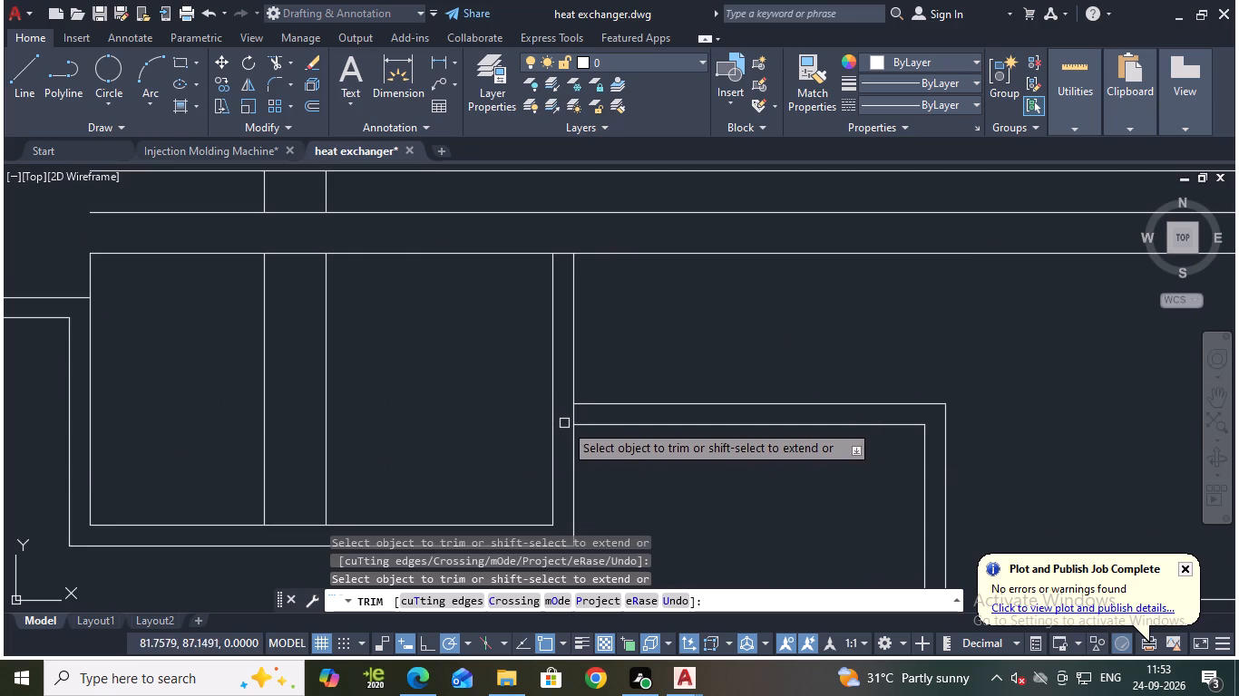
left_click(571, 417)
scroll(618, 426, "down", 2)
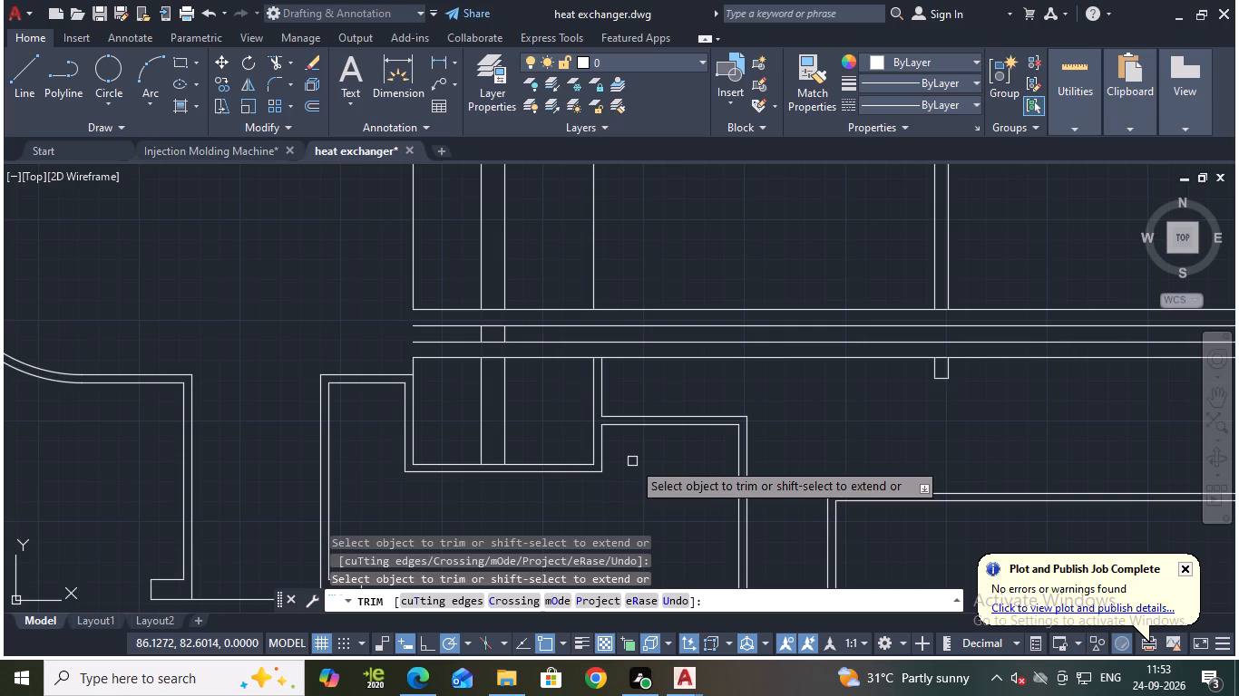
Offset the inner vertical line near the shell side of the upper flange block by 1 towards the shell.
scroll(632, 461, "down", 2)
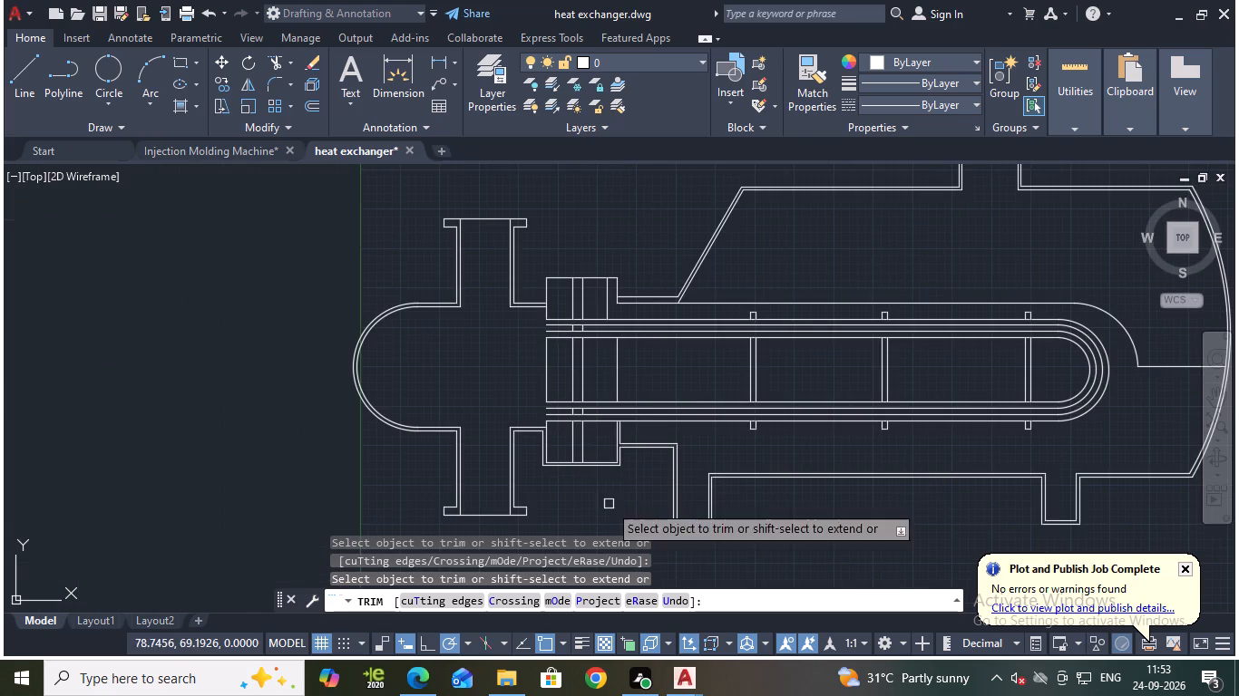
scroll(617, 257, "up", 2)
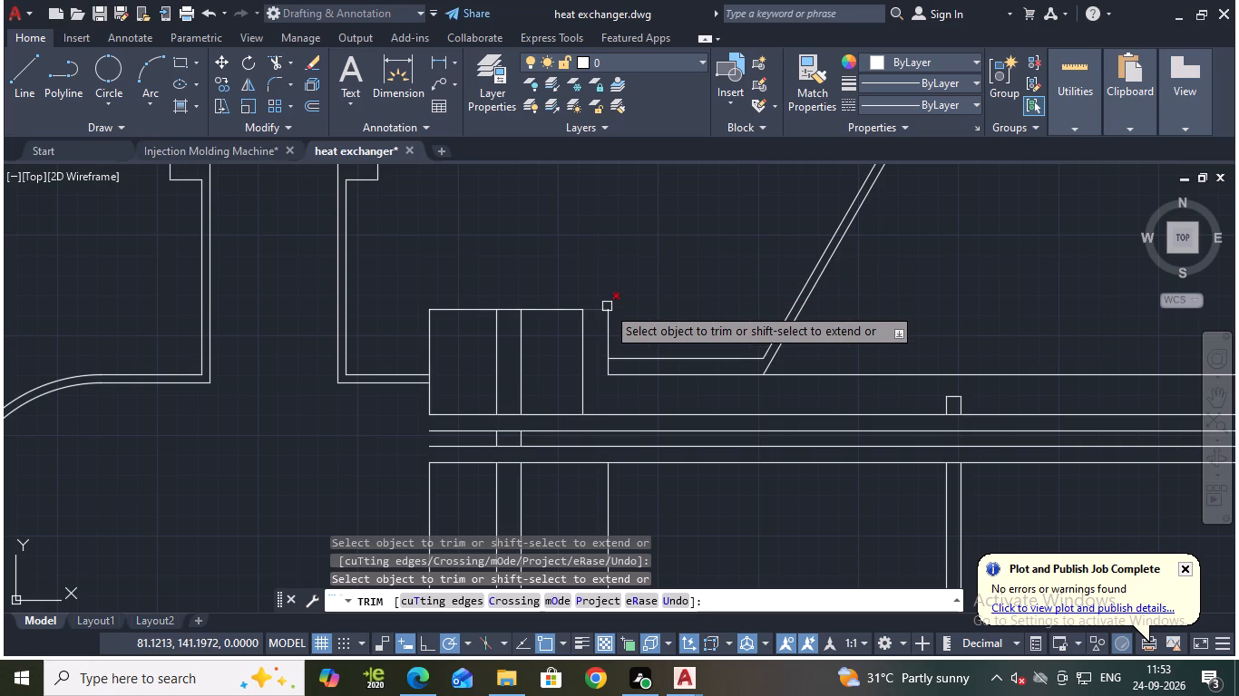
key("Escape")
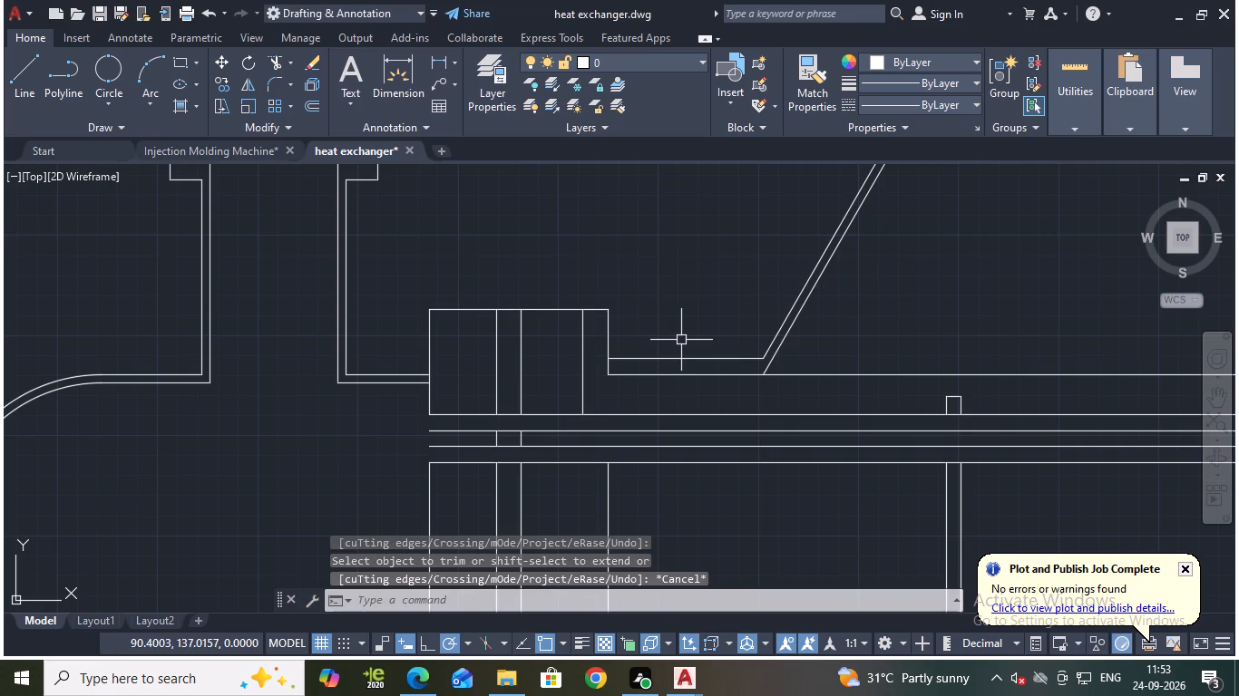
key("o")
key("Return")
key("Return")
left_click(580, 353)
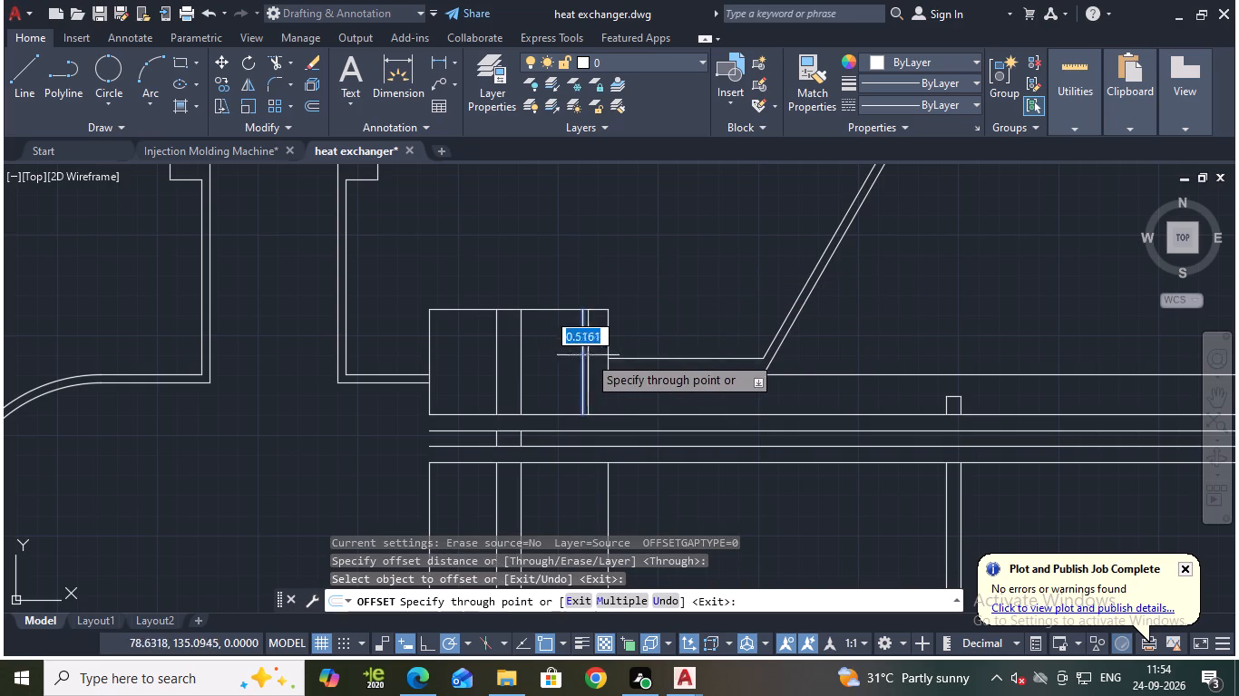
key("1")
key("Return")
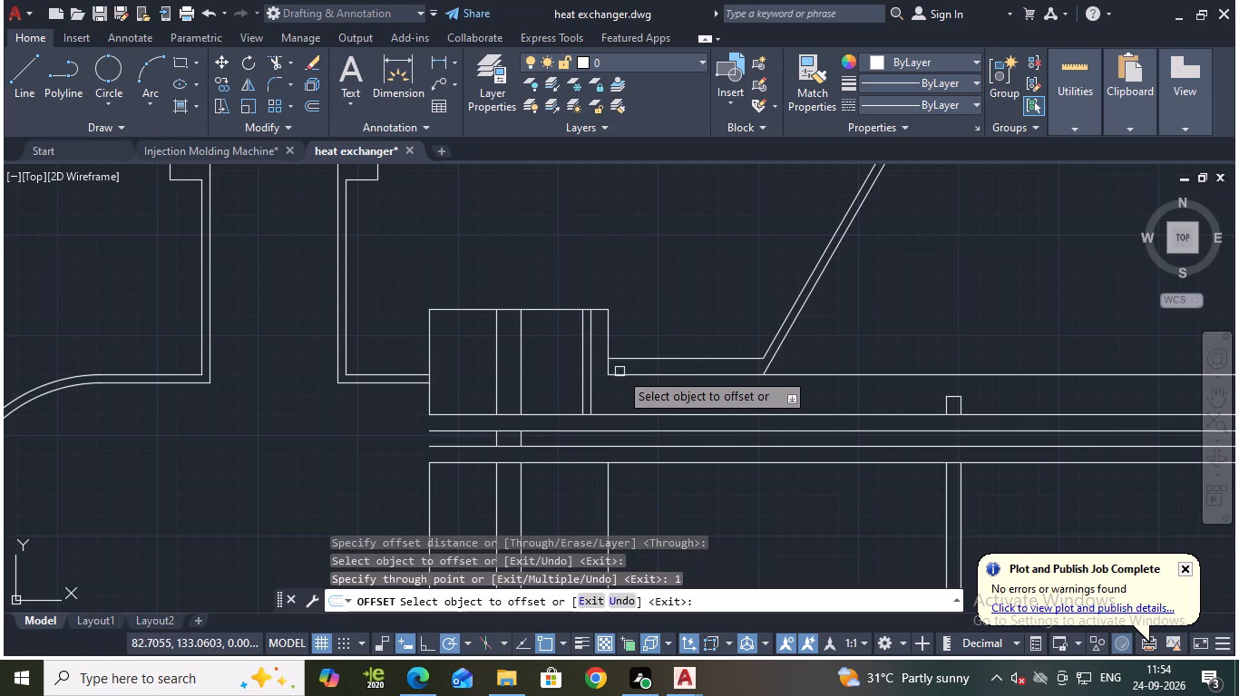
key("Escape")
Stretch the flange end of the upper inner shell wall line to the new offset line inside the flange block.
left_click(624, 373)
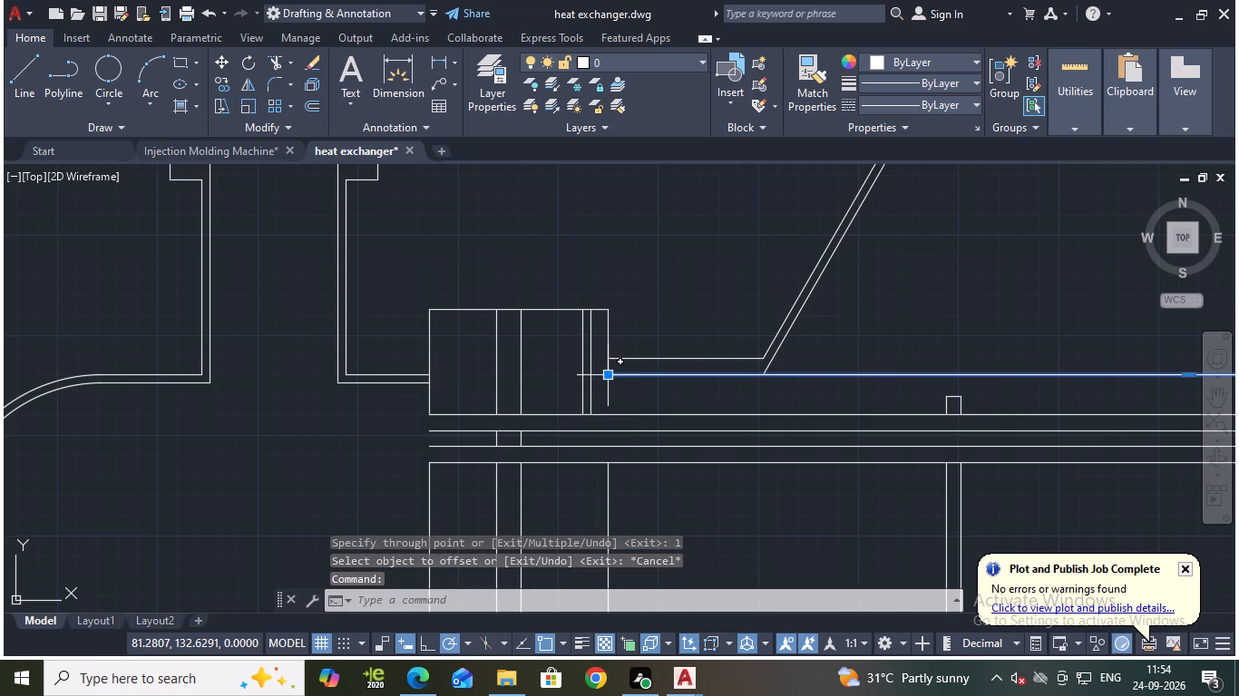
left_click(610, 371)
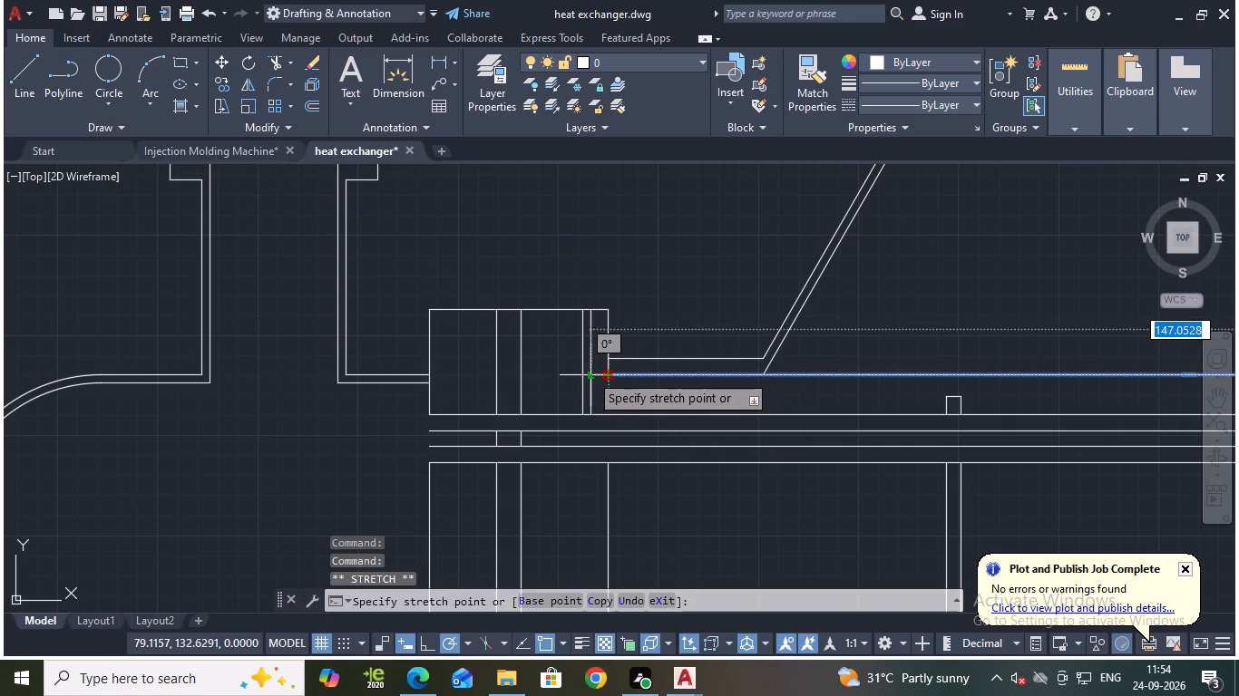
left_click(589, 373)
key("Escape")
Trim the upper flange block's shell-side edge between the outer and inner shell wall lines.
type("tyr")
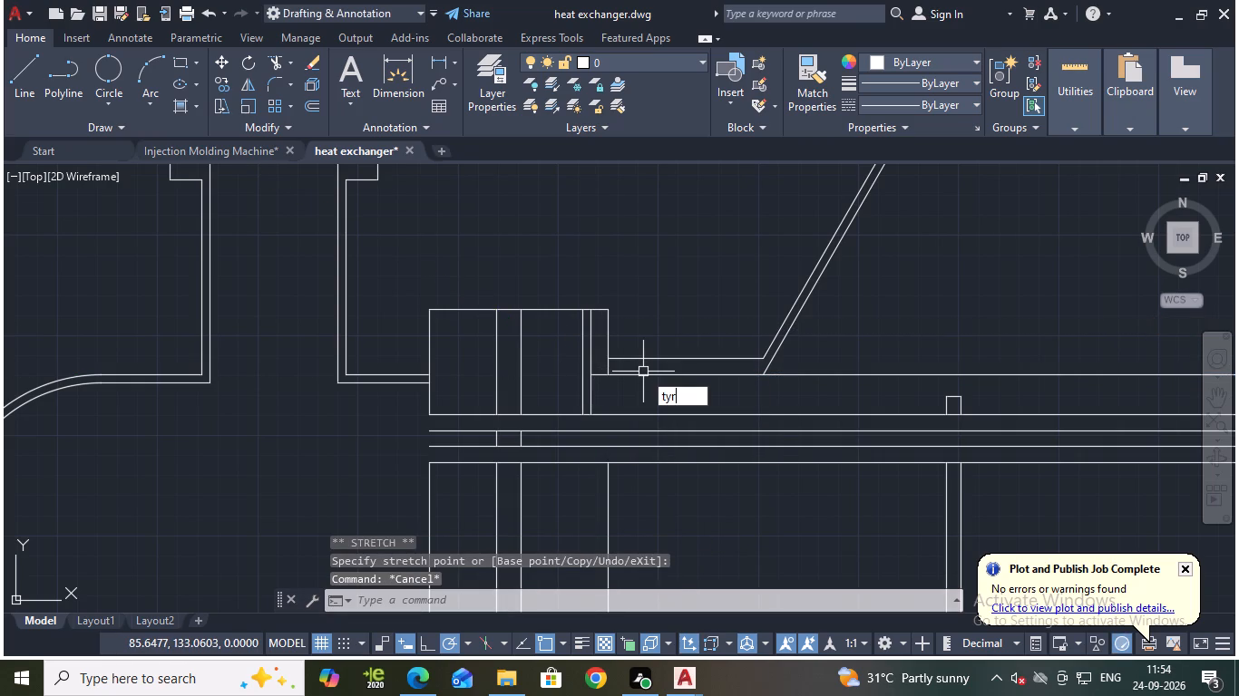
key("BackSpace")
key("BackSpace")
key("r")
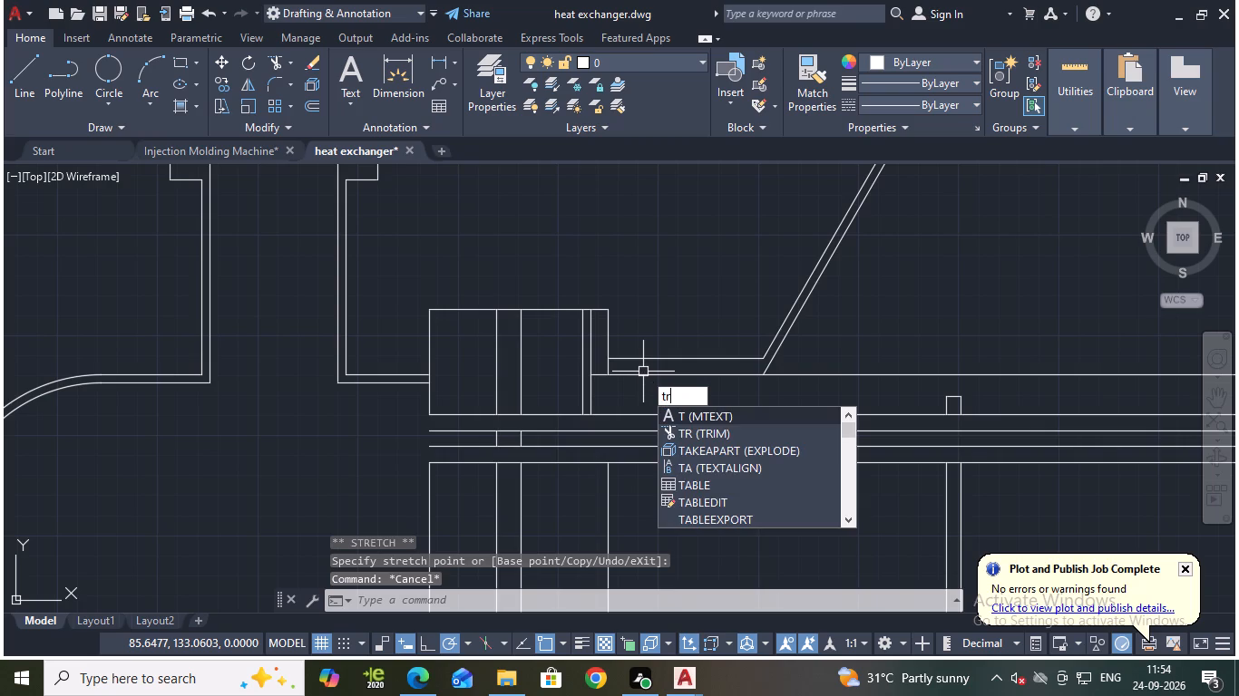
key("Return")
scroll(647, 369, "up", 2)
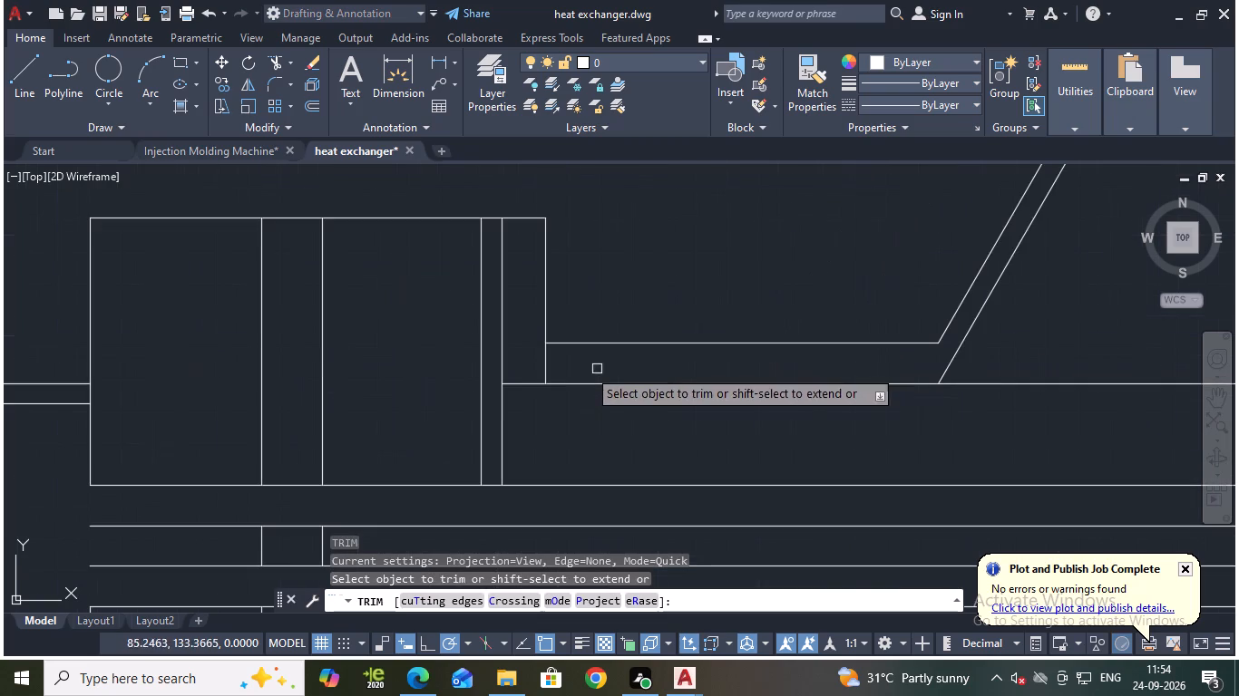
left_click(541, 365)
scroll(635, 304, "down", 3)
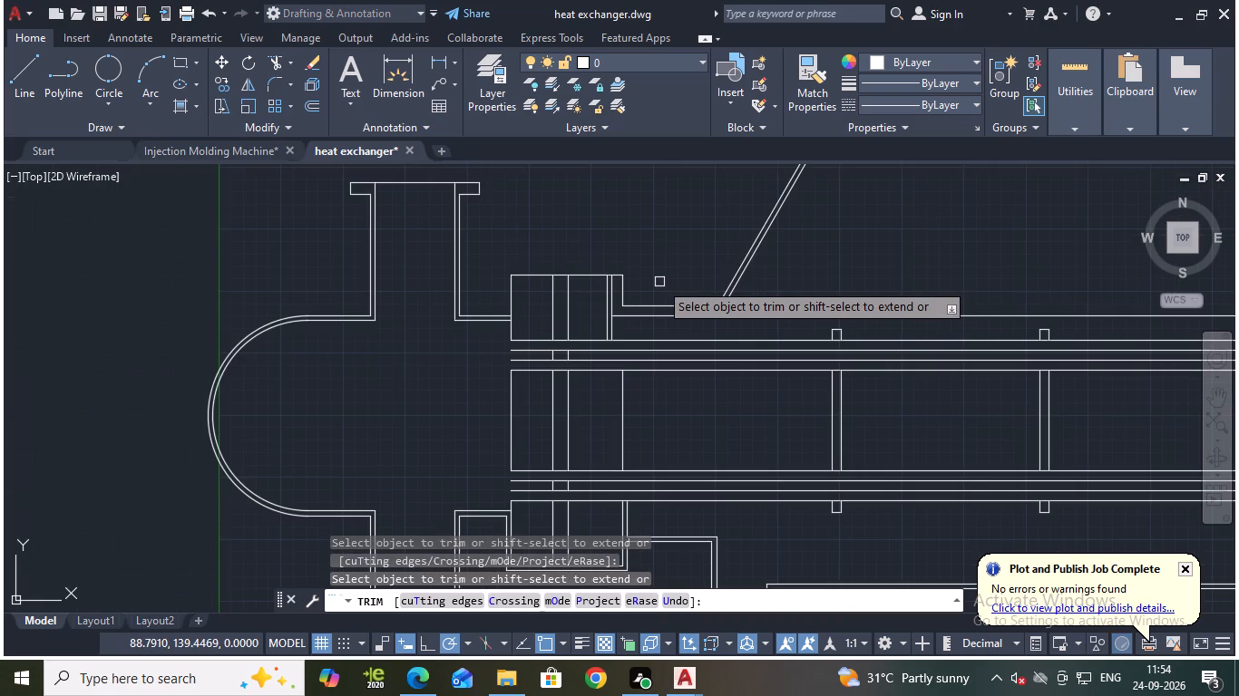
key("Escape")
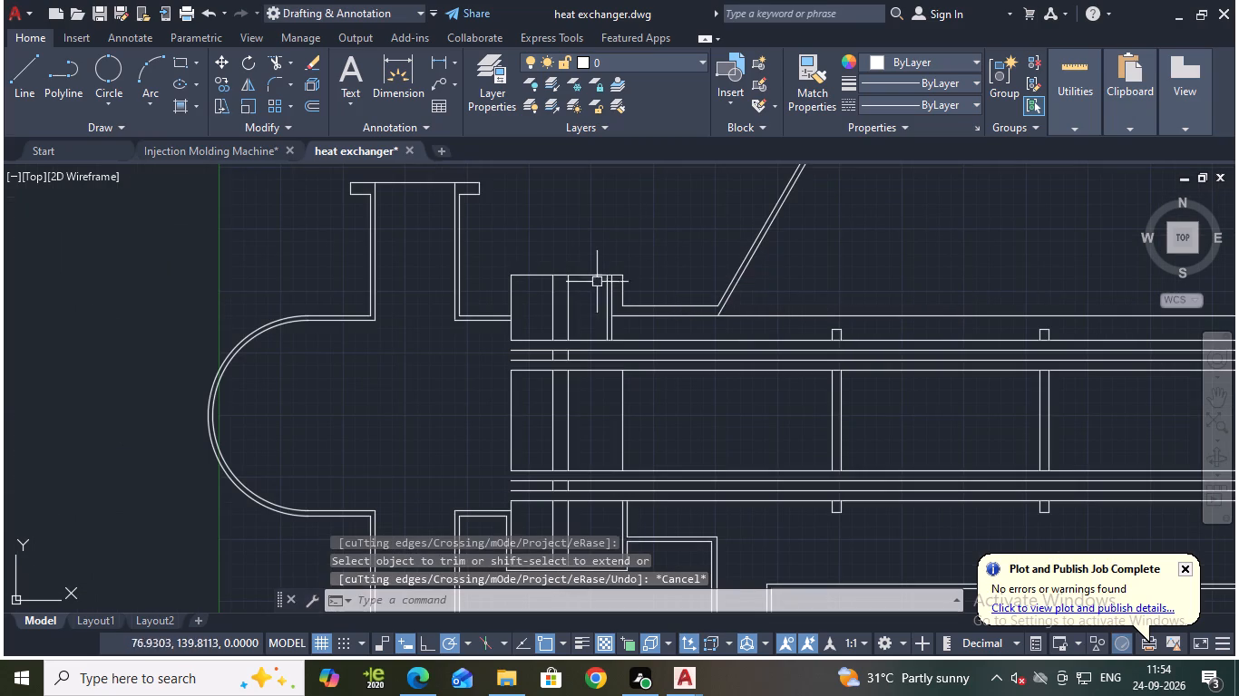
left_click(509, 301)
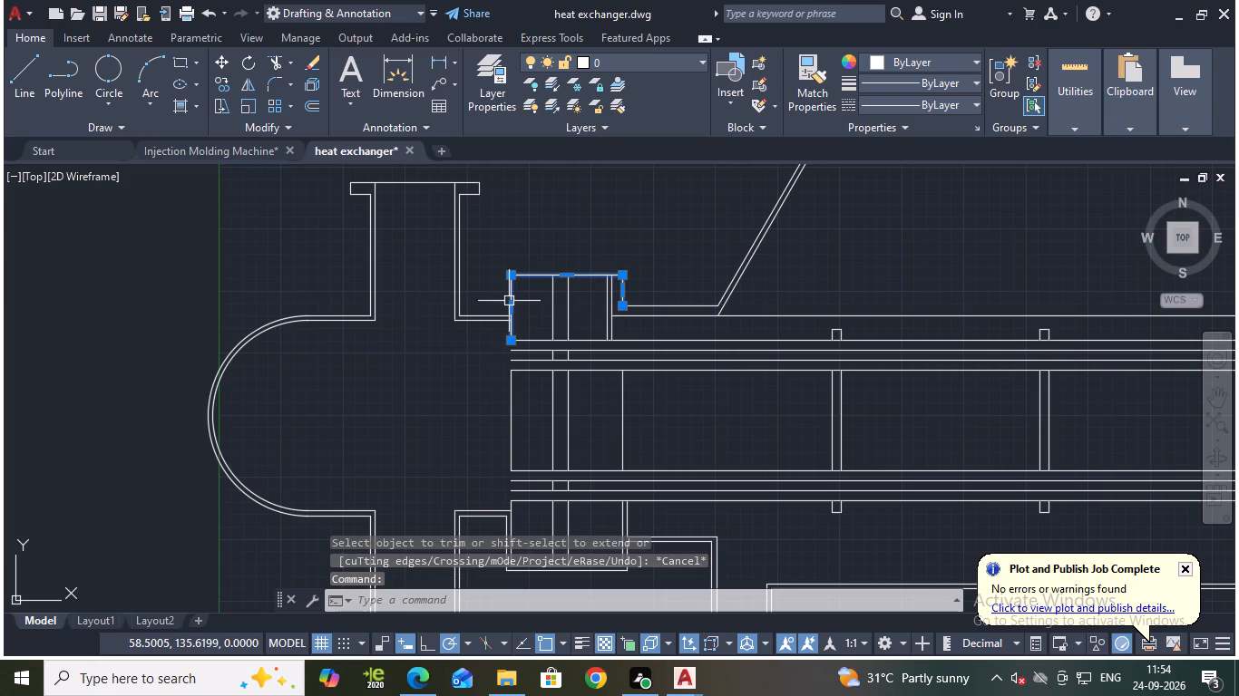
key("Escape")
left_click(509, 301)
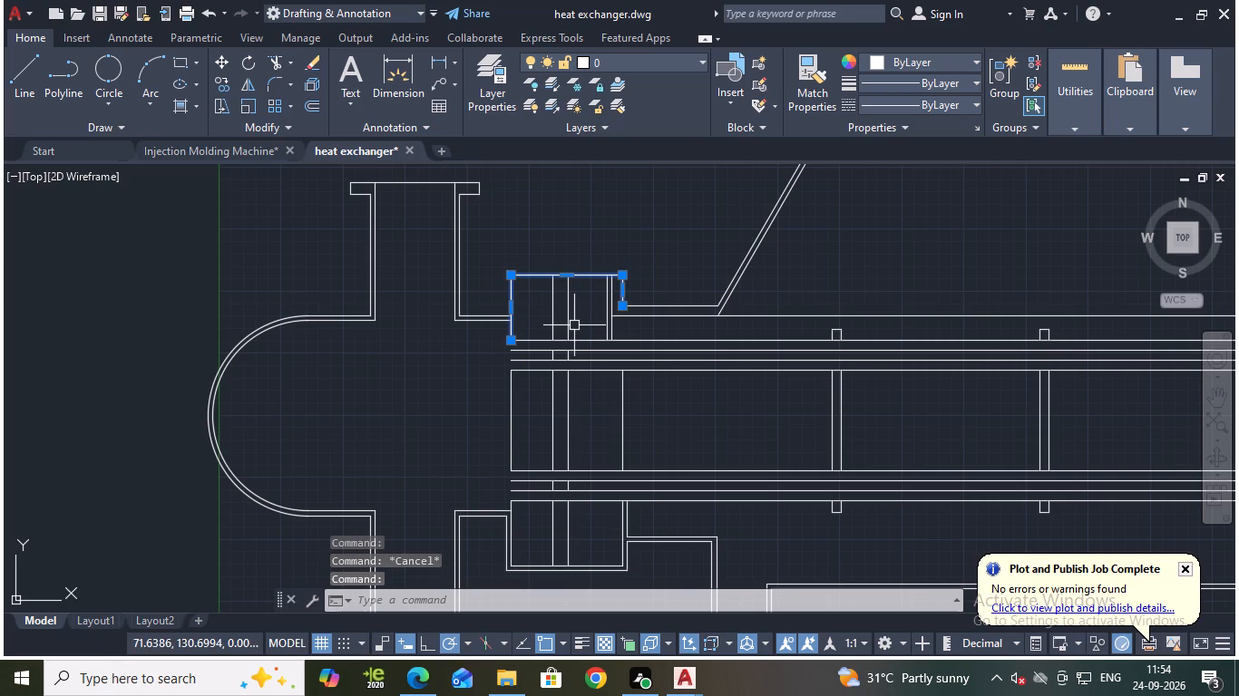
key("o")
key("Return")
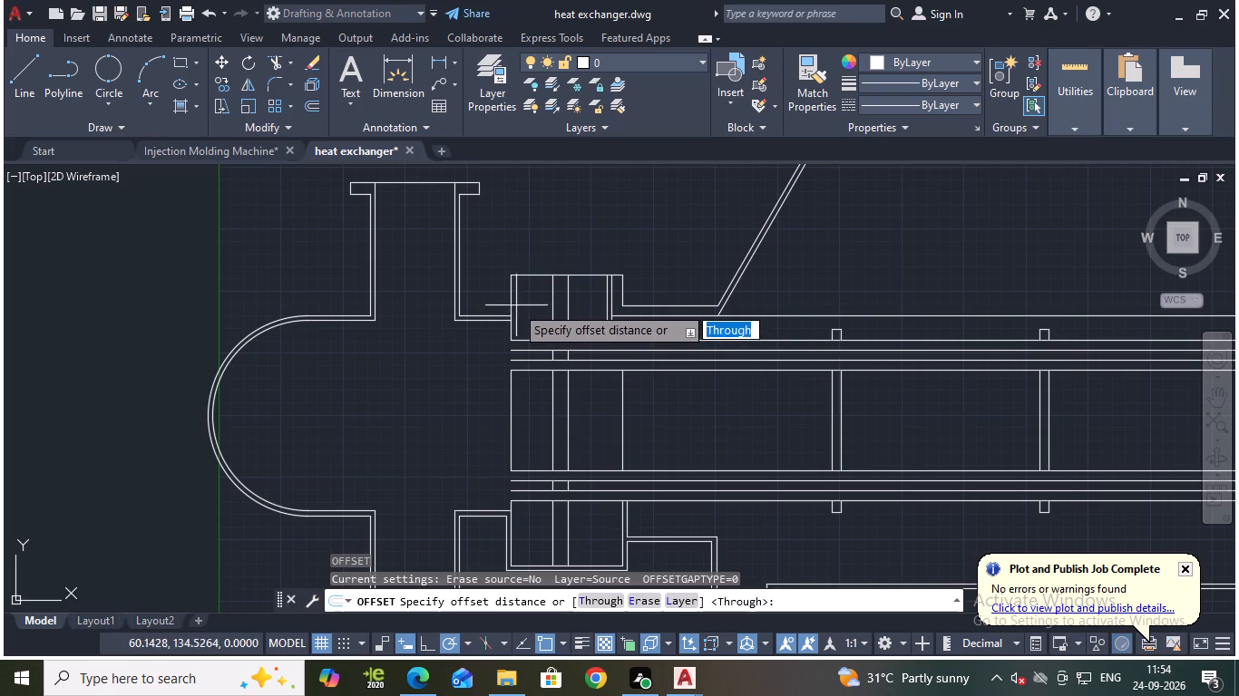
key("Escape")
Explode the upper flange block's outline.
left_click(510, 303)
type("ex")
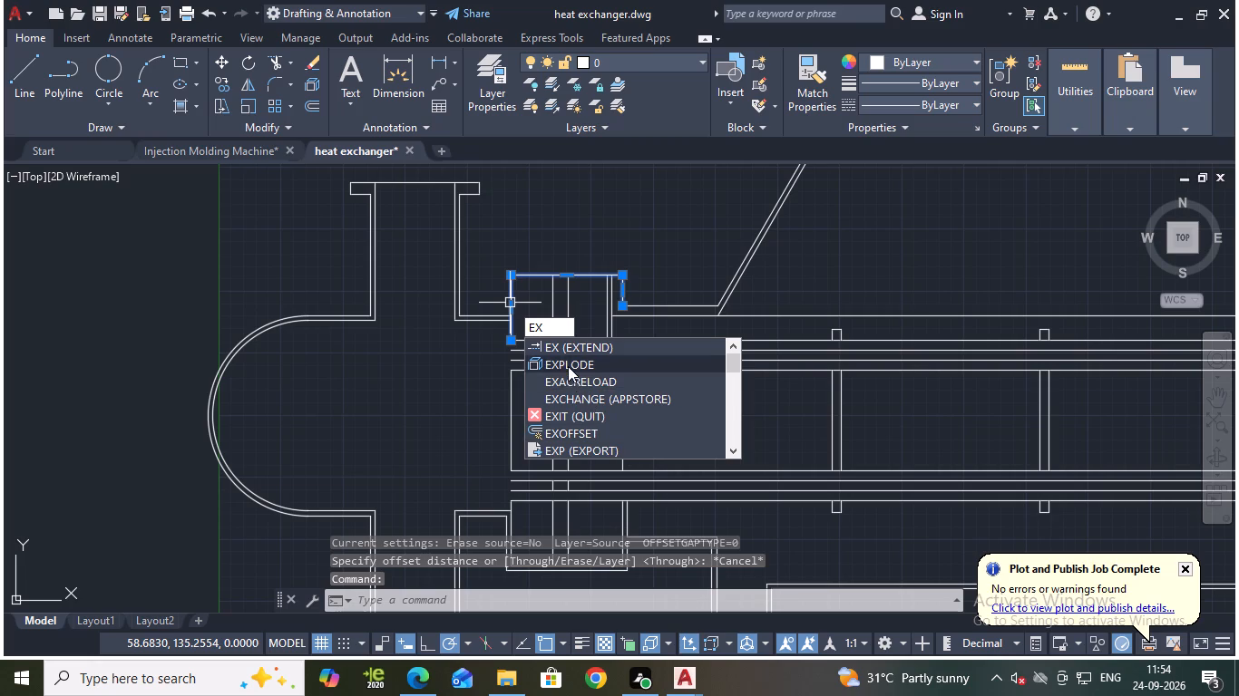
left_click(568, 366)
Offset the upper flange block's channel-side edge outward by 1.
scroll(531, 296, "up", 1)
left_click(492, 301)
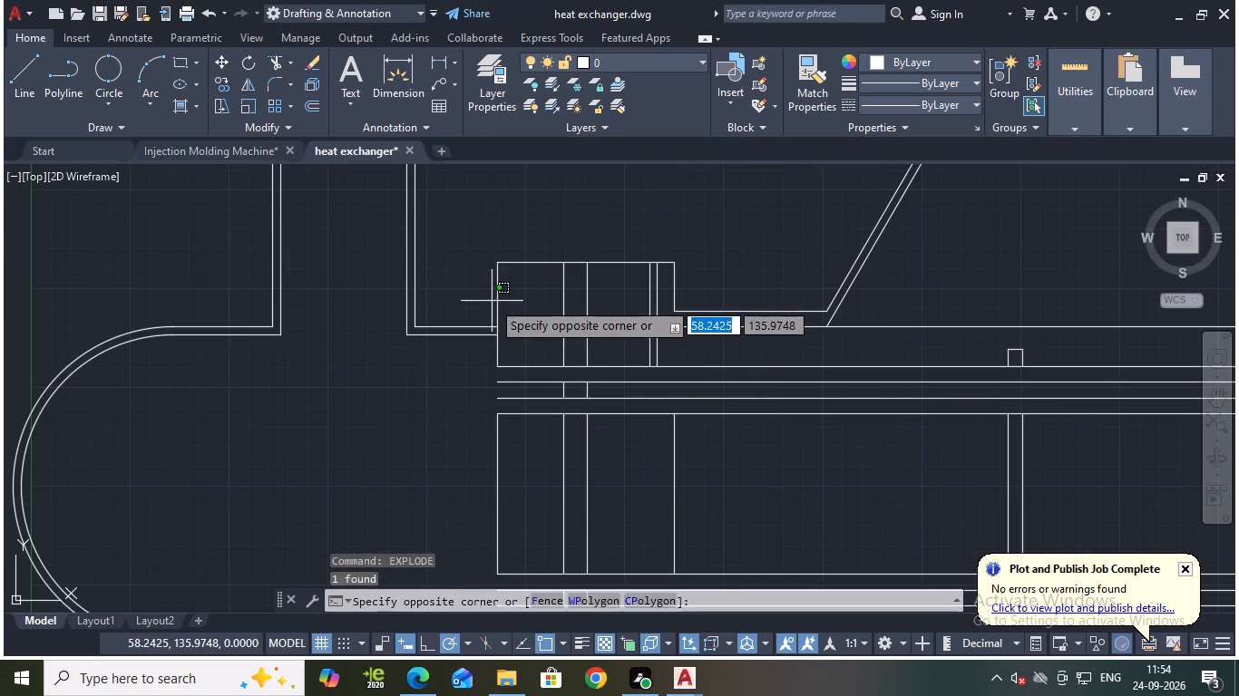
left_click(494, 301)
left_click(494, 300)
left_click(496, 299)
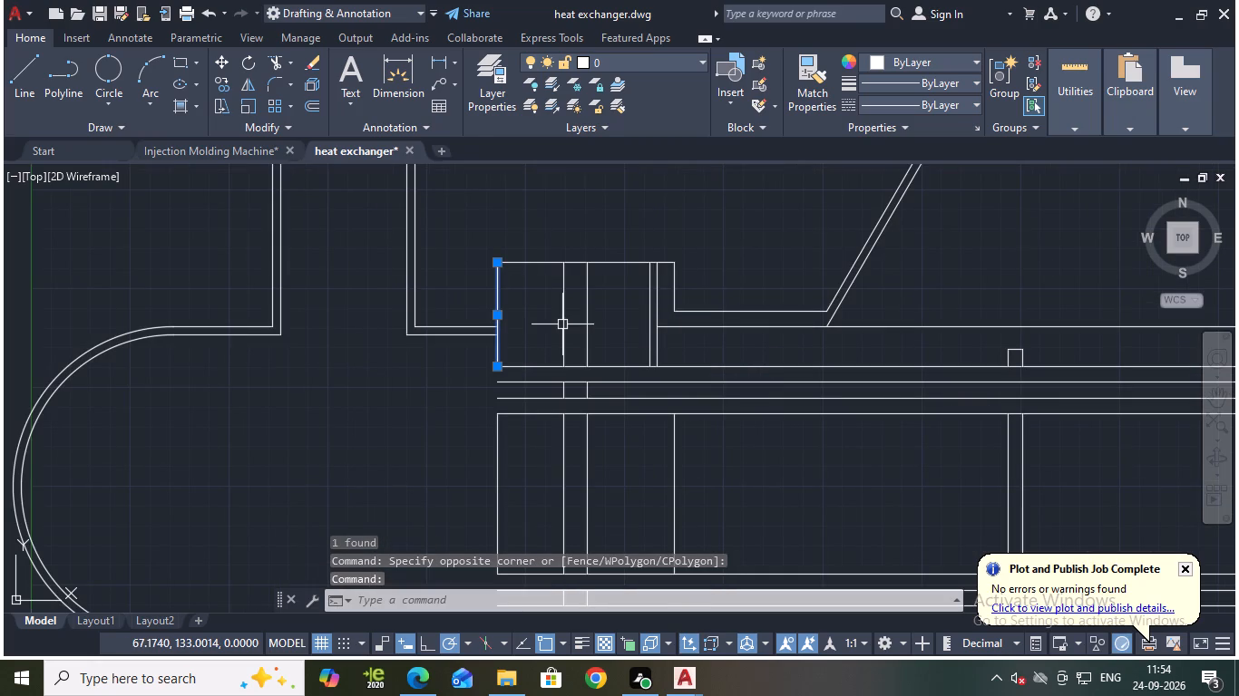
key("o")
key("Return")
key("Return")
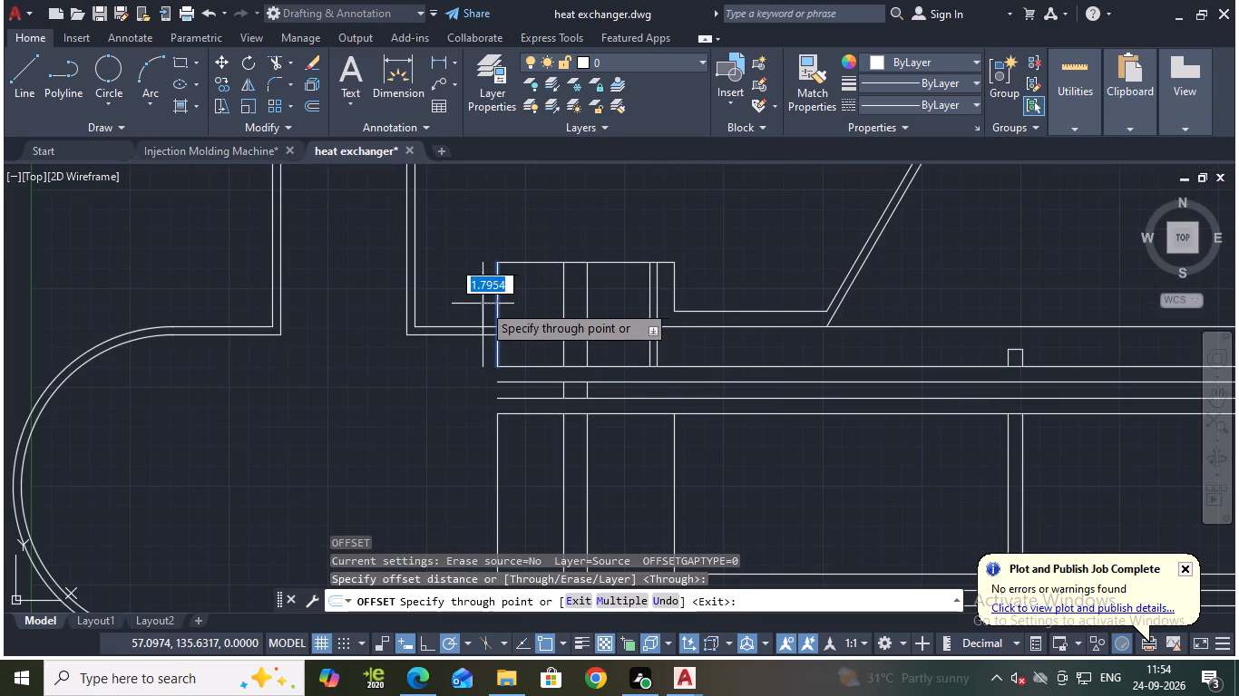
key("1")
key("Return")
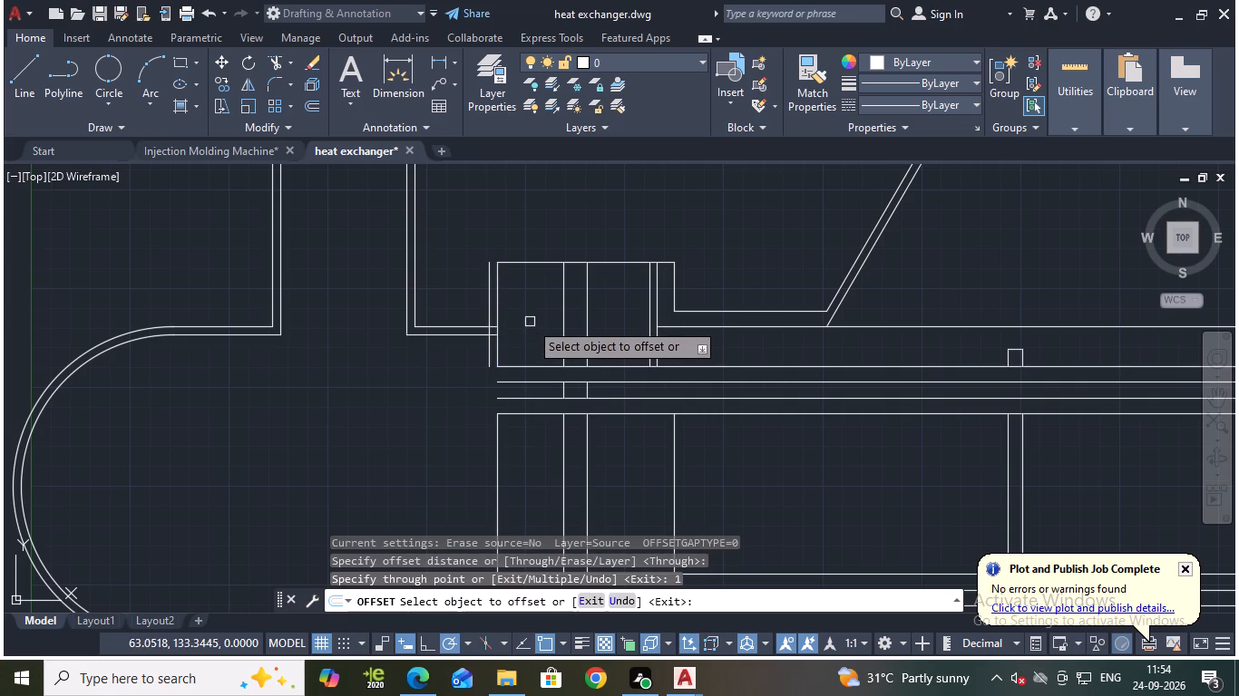
key("Escape")
Trim the channel-side offset line below the channel's upper outer wall line, and the outer wall stub between offset line and flange.
type("tr")
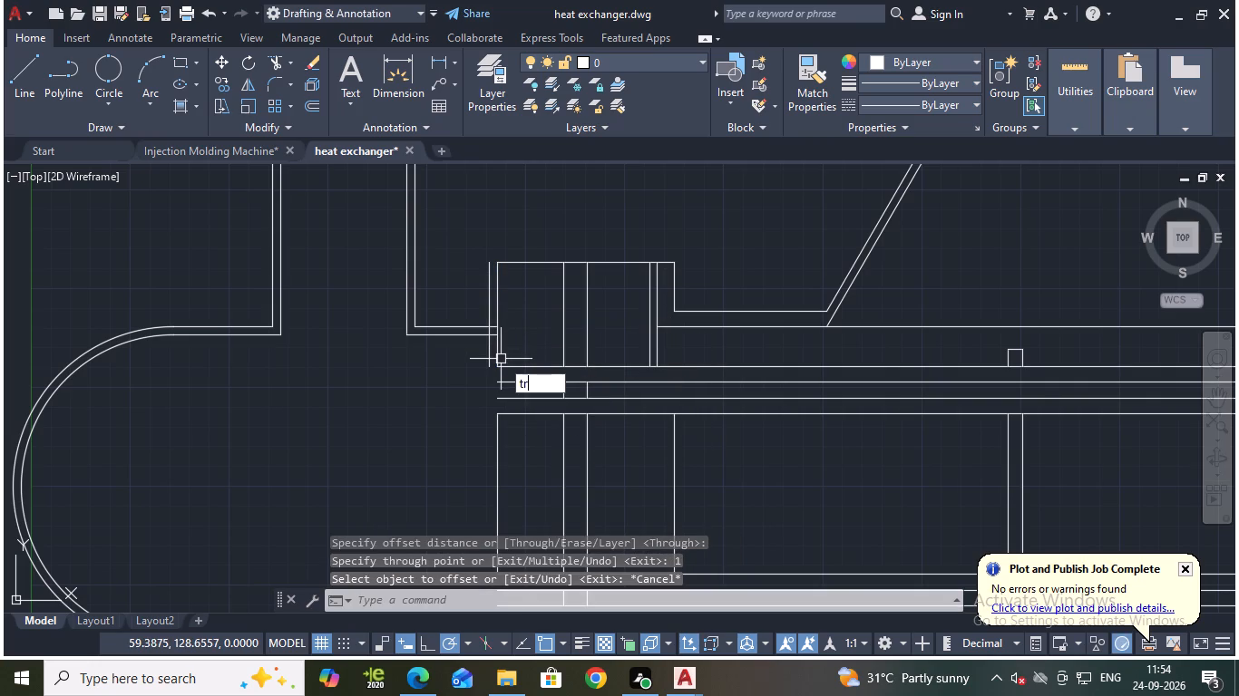
key("Return")
left_click(486, 358)
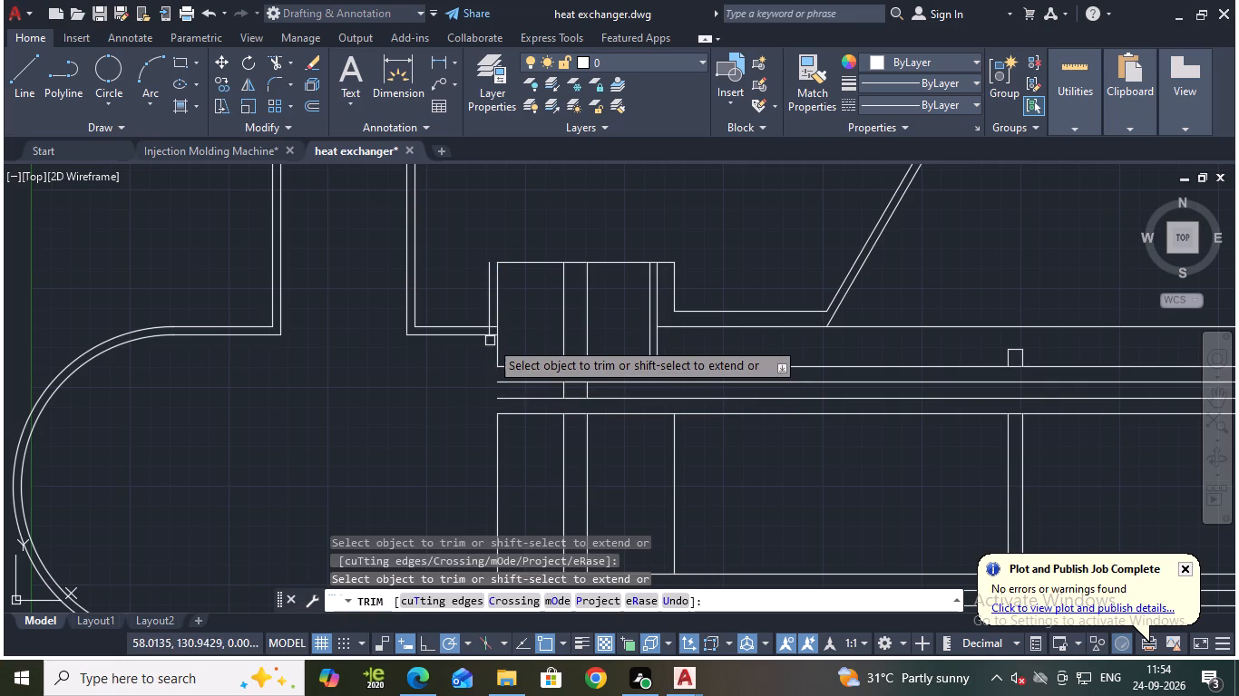
scroll(490, 339, "up", 2)
left_click(491, 306)
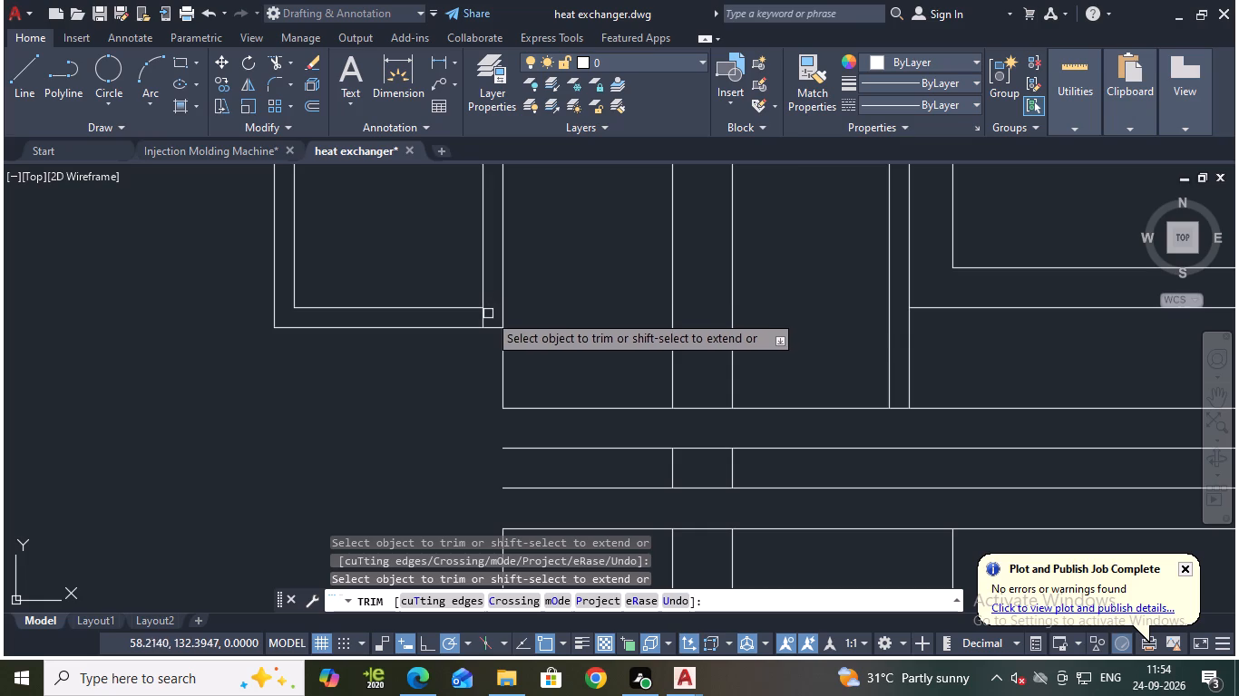
left_click(485, 316)
scroll(557, 312, "down", 1)
middle_click_drag(557, 310, 551, 371)
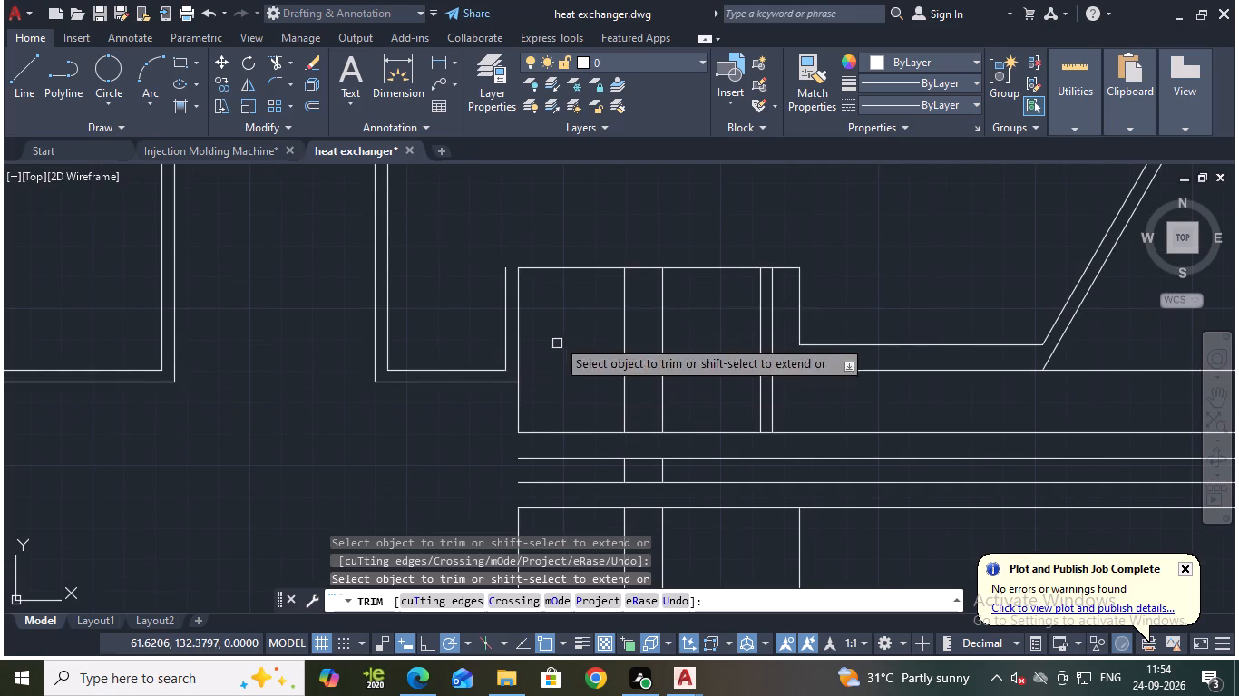
key("Escape")
Stretch the channel-side end of the upper flange's top edge to the top of the offset line.
left_click(534, 269)
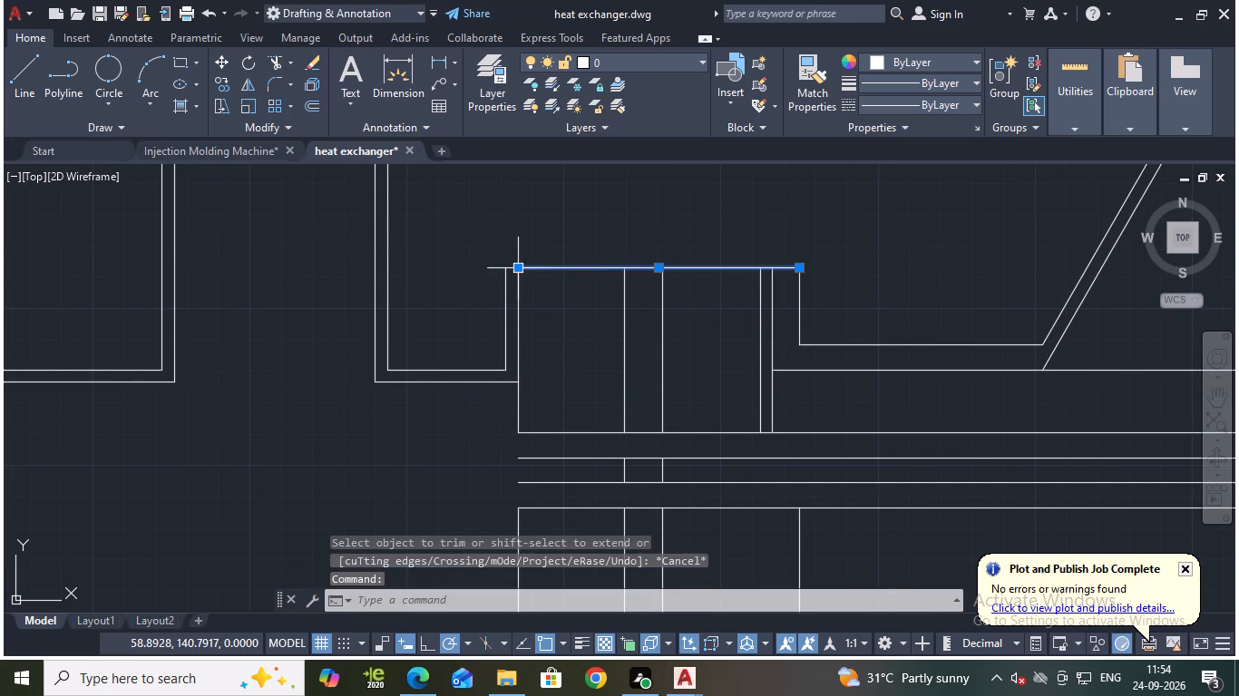
left_click(522, 267)
left_click(506, 266)
key("Escape")
Save the drawing.
scroll(623, 268, "down", 3)
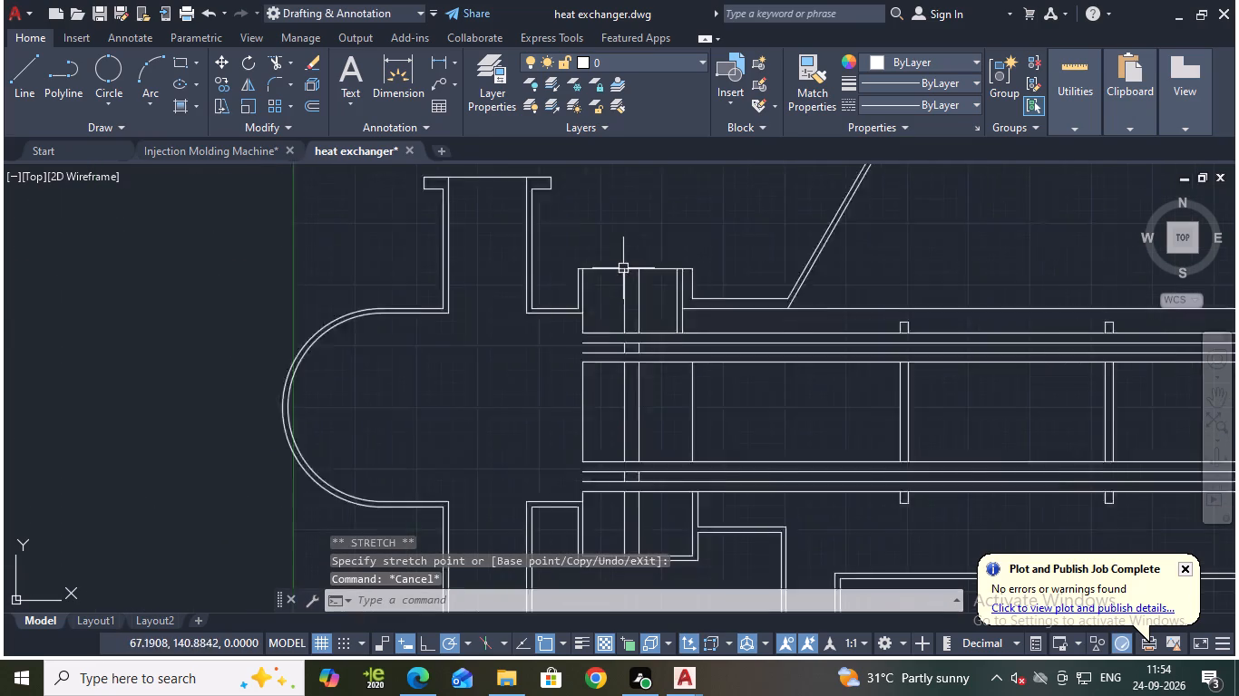
key("s")
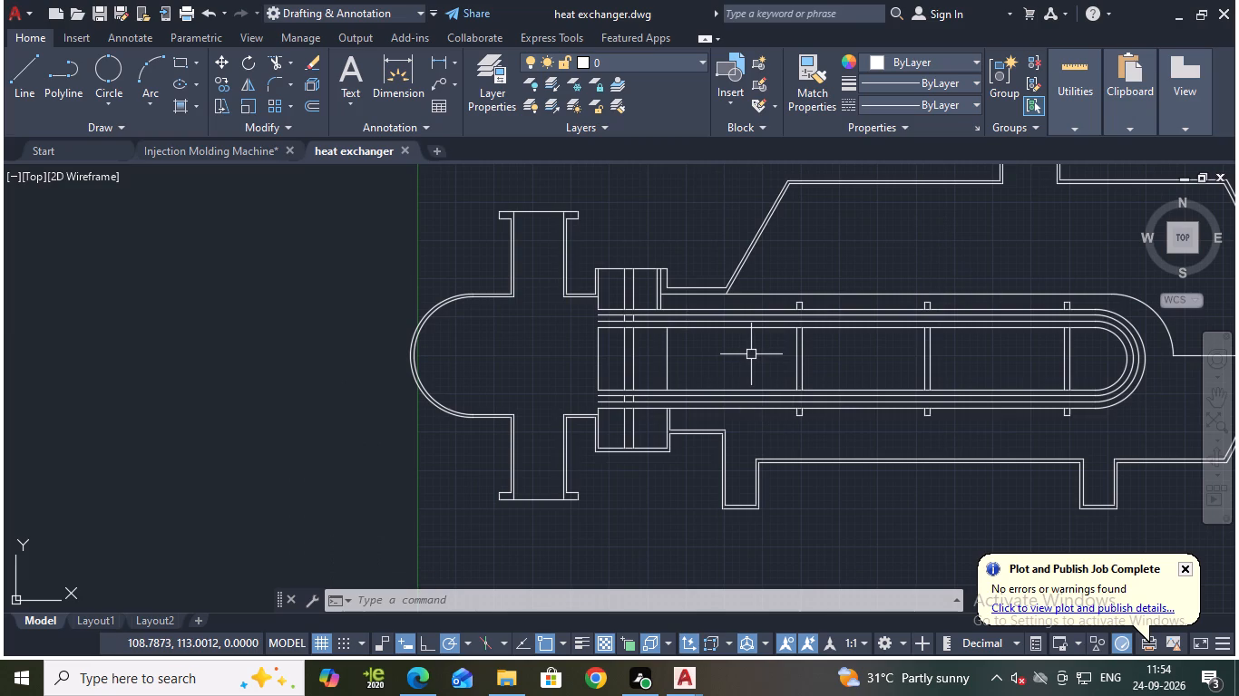
Trim the shell-side offset line inside the upper flange block below the inner shell wall line.
scroll(661, 297, "up", 3)
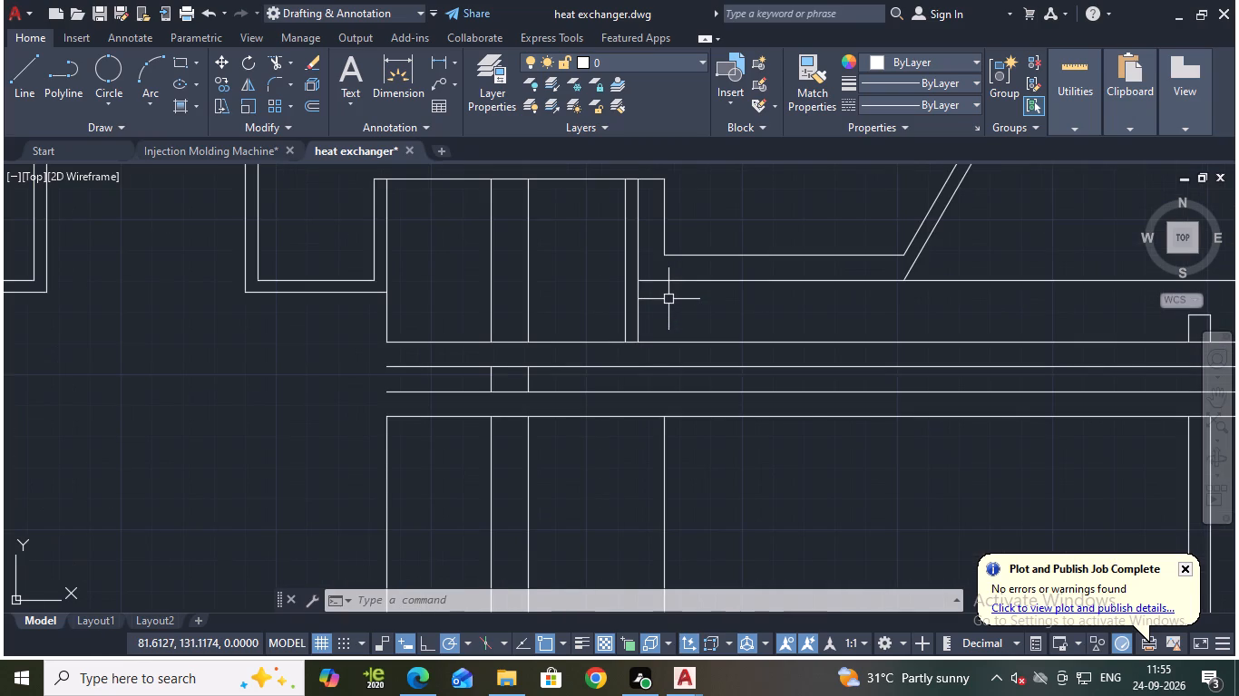
scroll(668, 299, "down", 1)
type("tr")
key("Return")
left_click(653, 304)
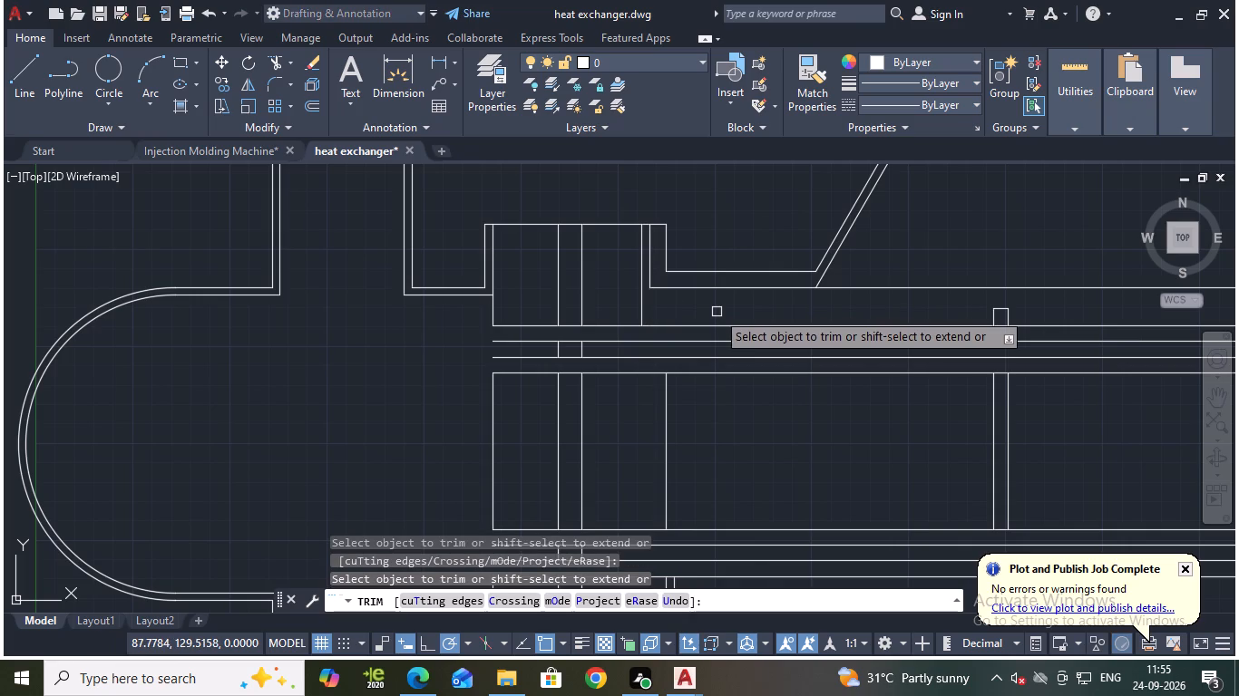
key("Escape")
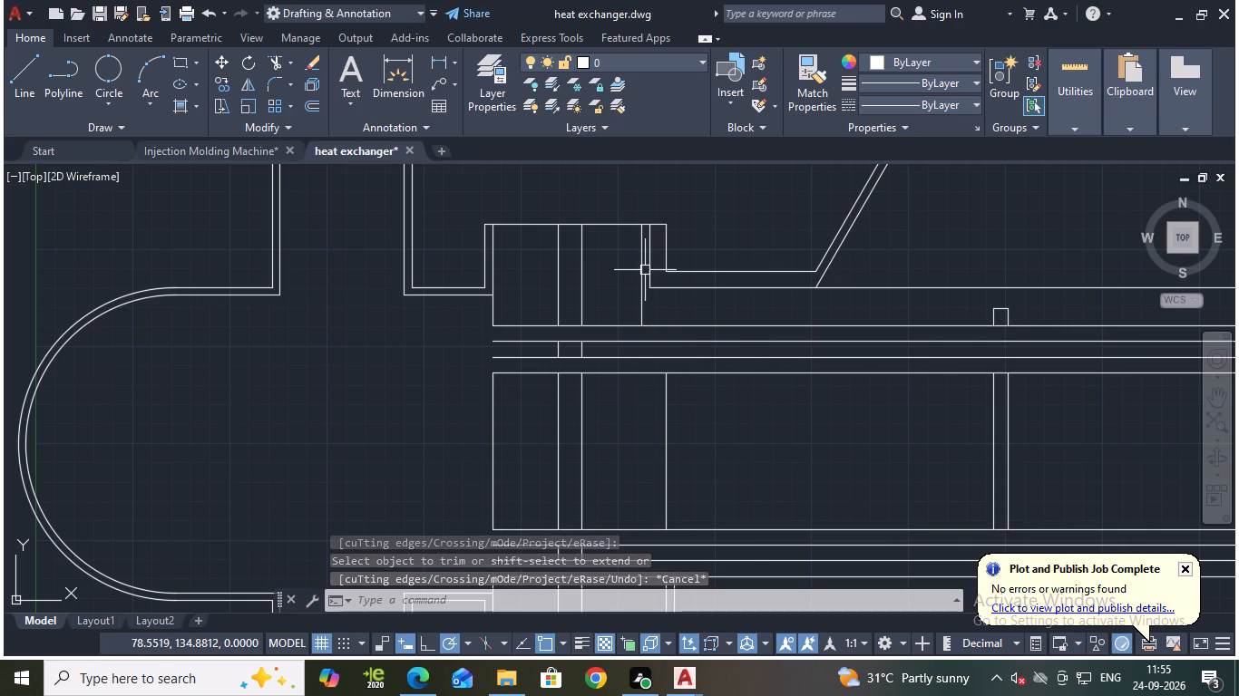
Mirror the upper flange's two closely spaced shell-side vertical lines about the exchanger's horizontal centreline, keeping the originals.
left_click(640, 270)
left_click(651, 261)
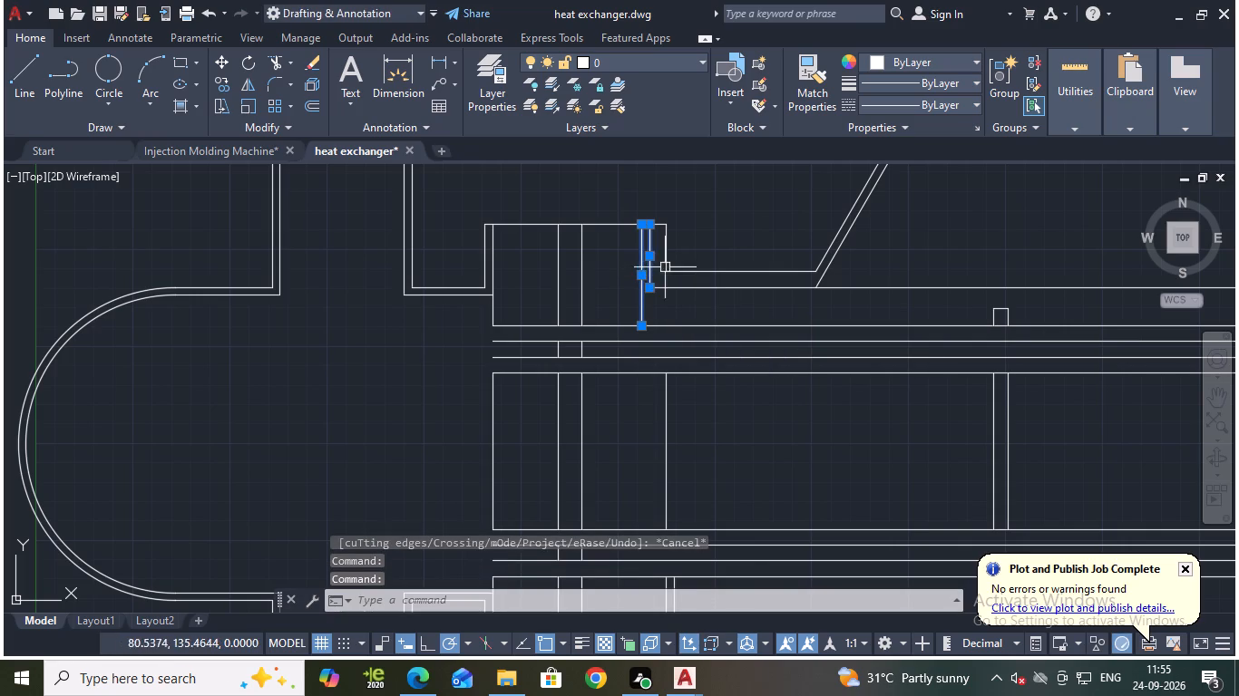
key("m")
key("i")
key("Return")
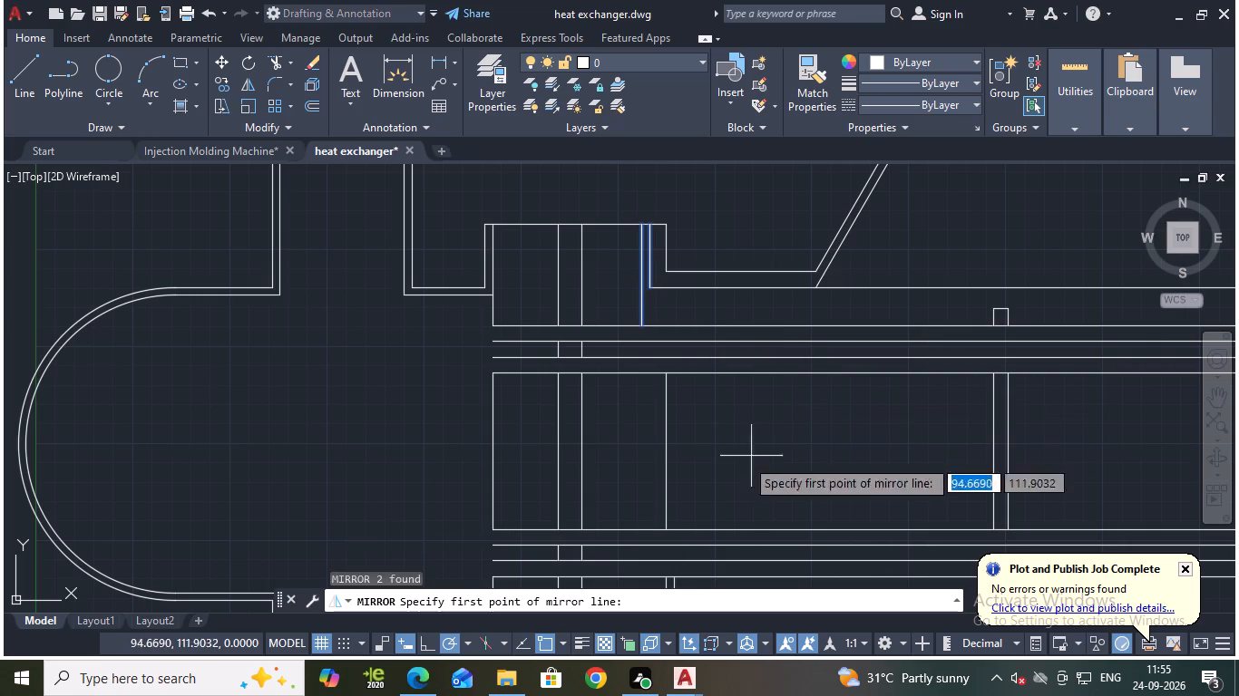
scroll(890, 461, "down", 2)
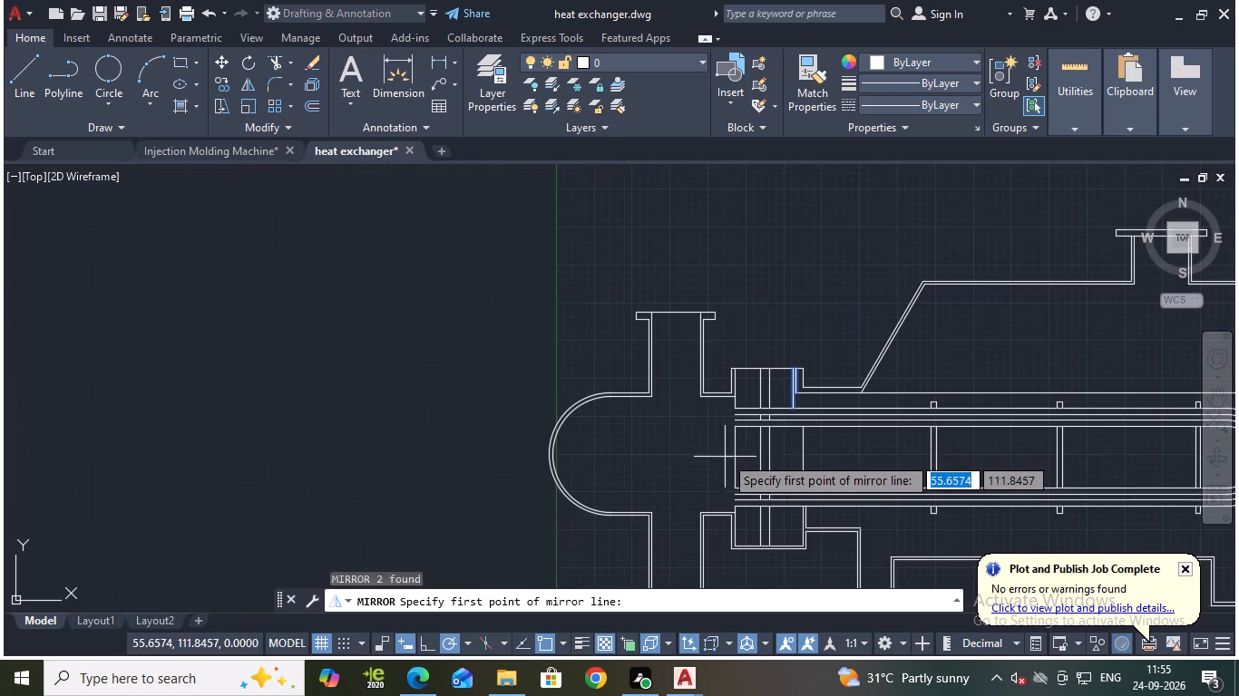
left_click(610, 457)
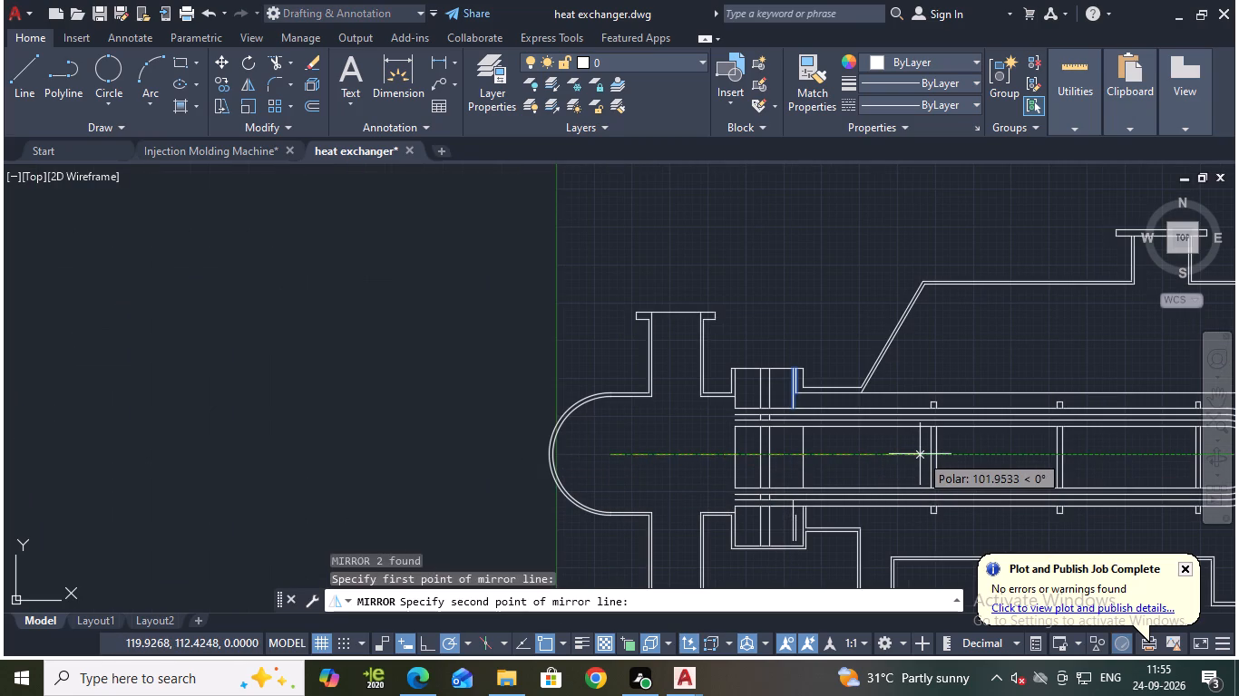
left_click(920, 454)
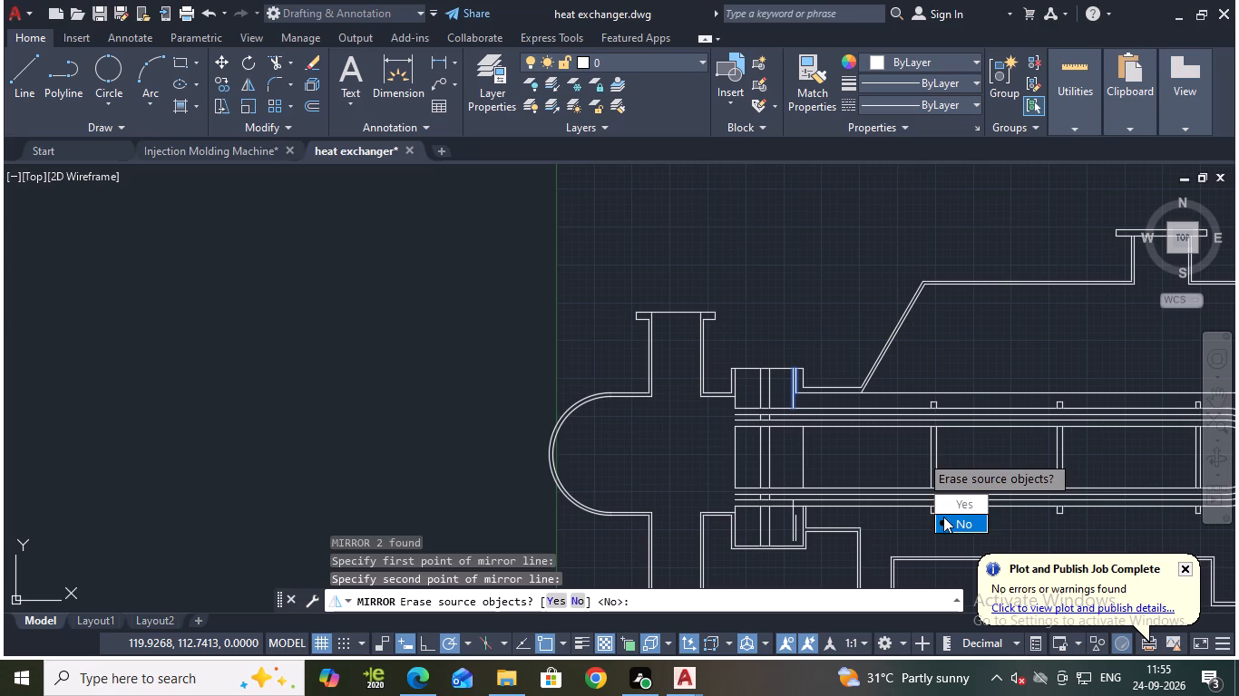
left_click_drag(943, 517, 920, 454)
Trim the piece of the mirrored longer line that projects above the lower flange block's top line into the tube band.
scroll(832, 507, "up", 1)
middle_click_drag(857, 511, 787, 453)
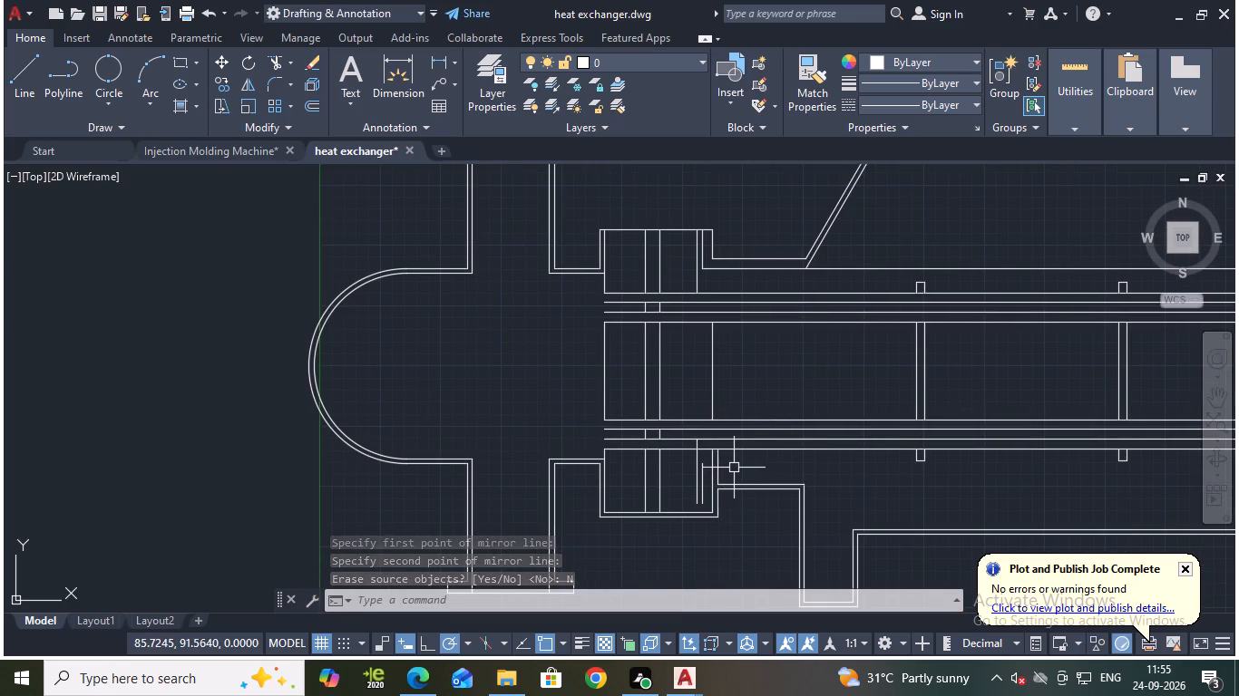
key("Escape")
type("tr")
key("Return")
scroll(688, 459, "up", 2)
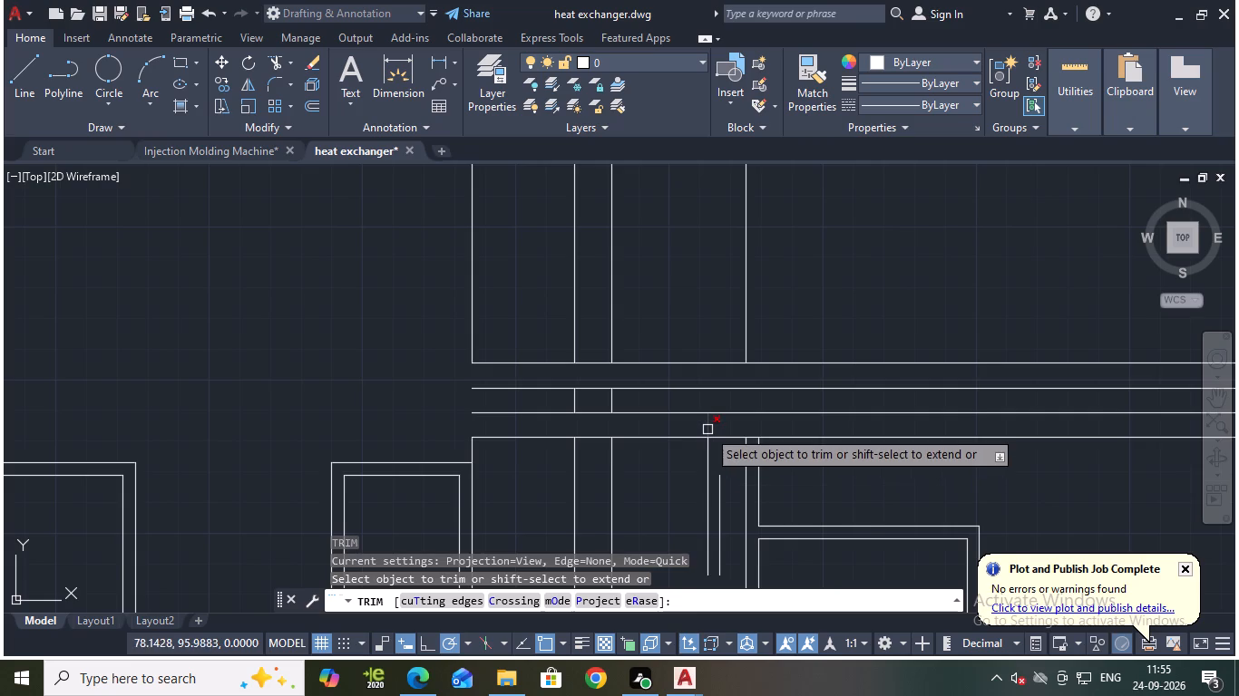
left_click(707, 430)
scroll(781, 467, "down", 1)
middle_click_drag(799, 465, 711, 430)
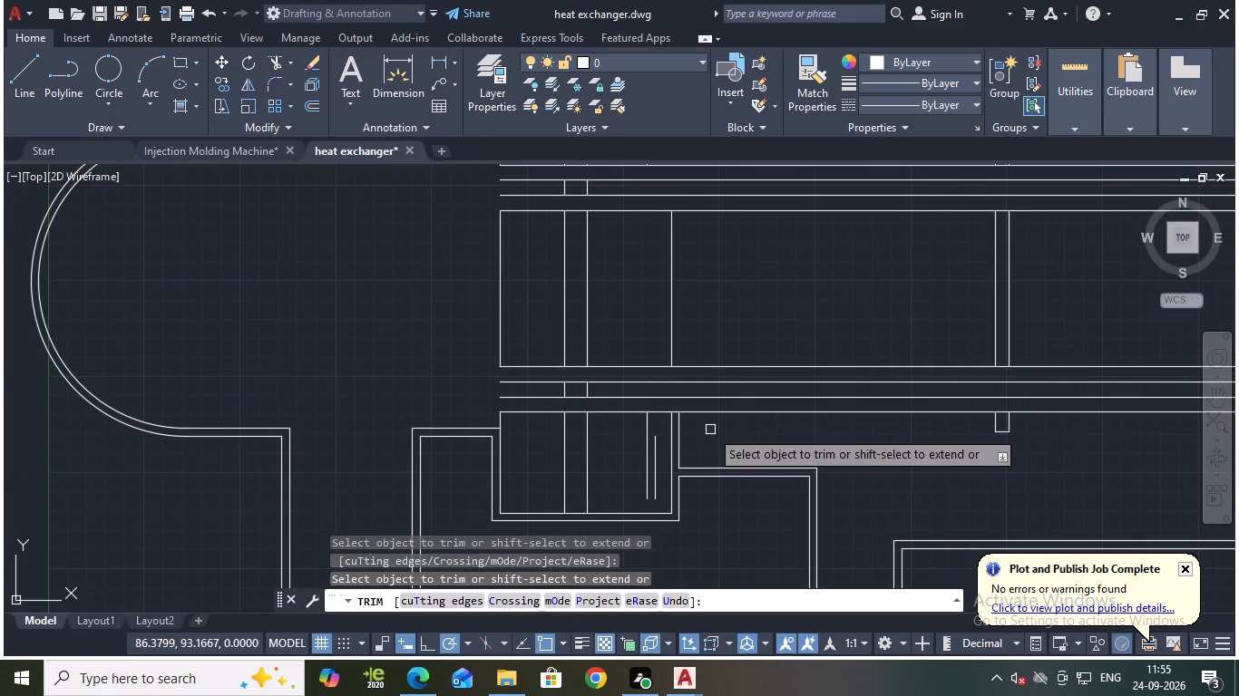
scroll(710, 430, "down", 1)
key("Escape")
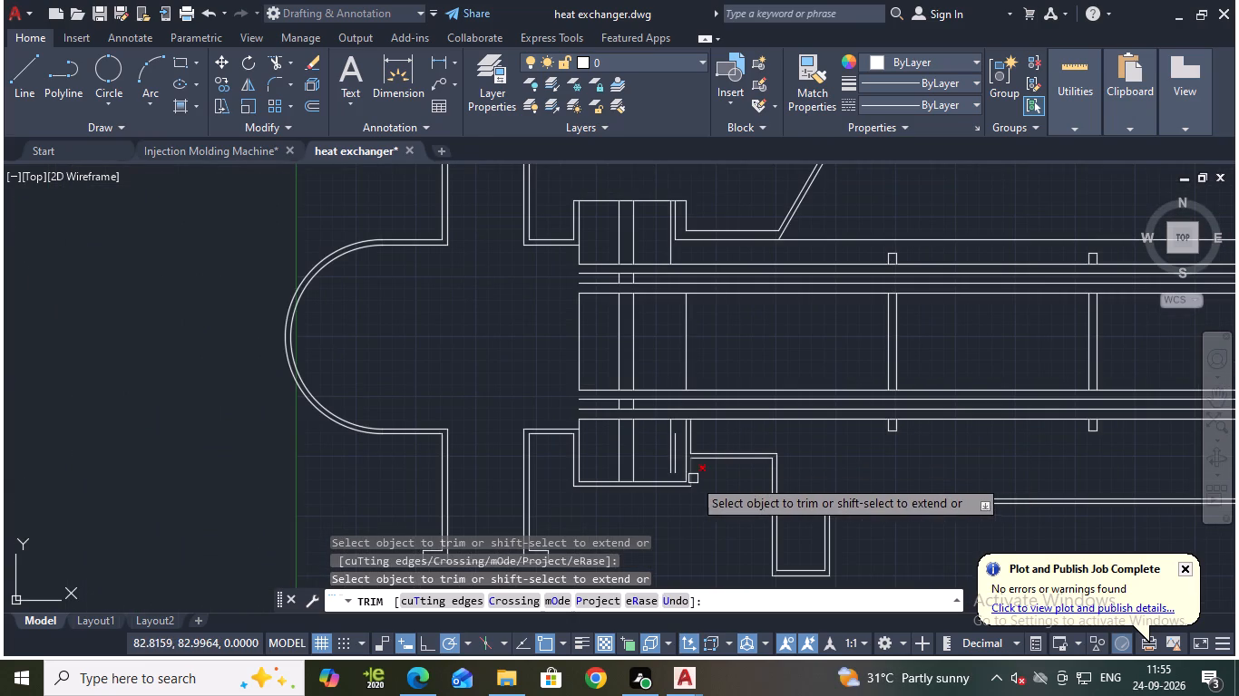
Extend both mirrored lines down to the lower flange's inner bottom line, and the shorter one also up to the block's top line.
scroll(690, 476, "up", 2)
type("ex")
key("Return")
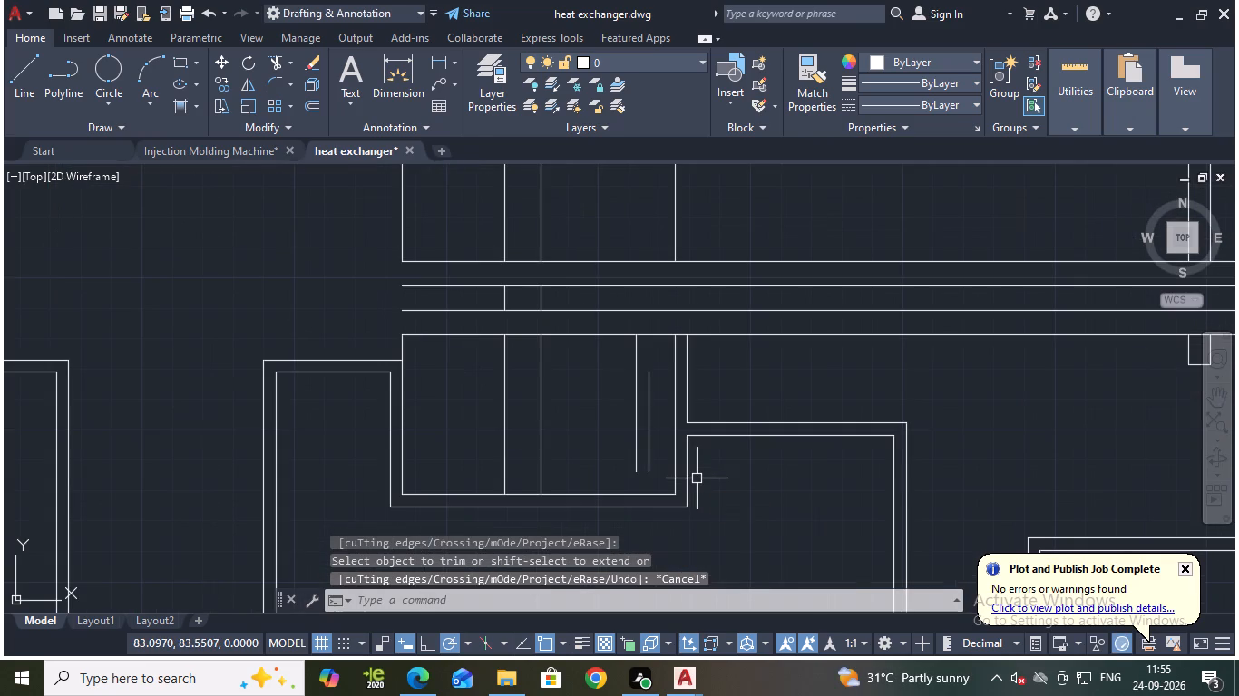
left_click(637, 442)
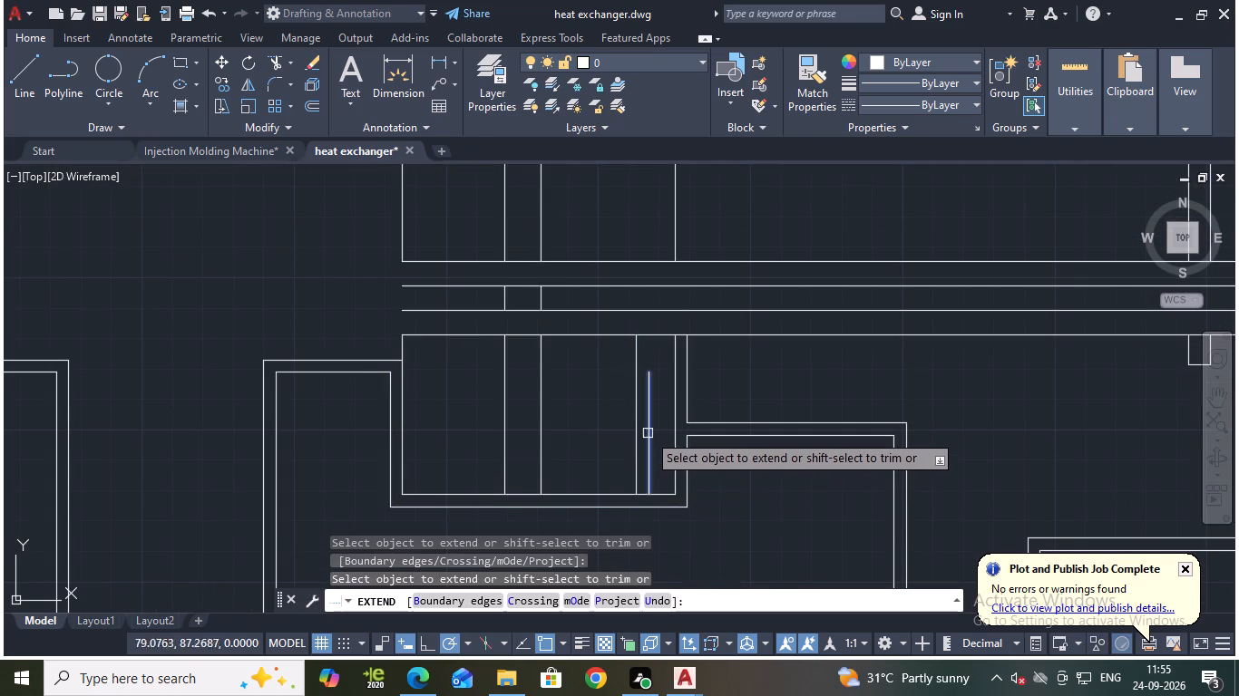
left_click(648, 433)
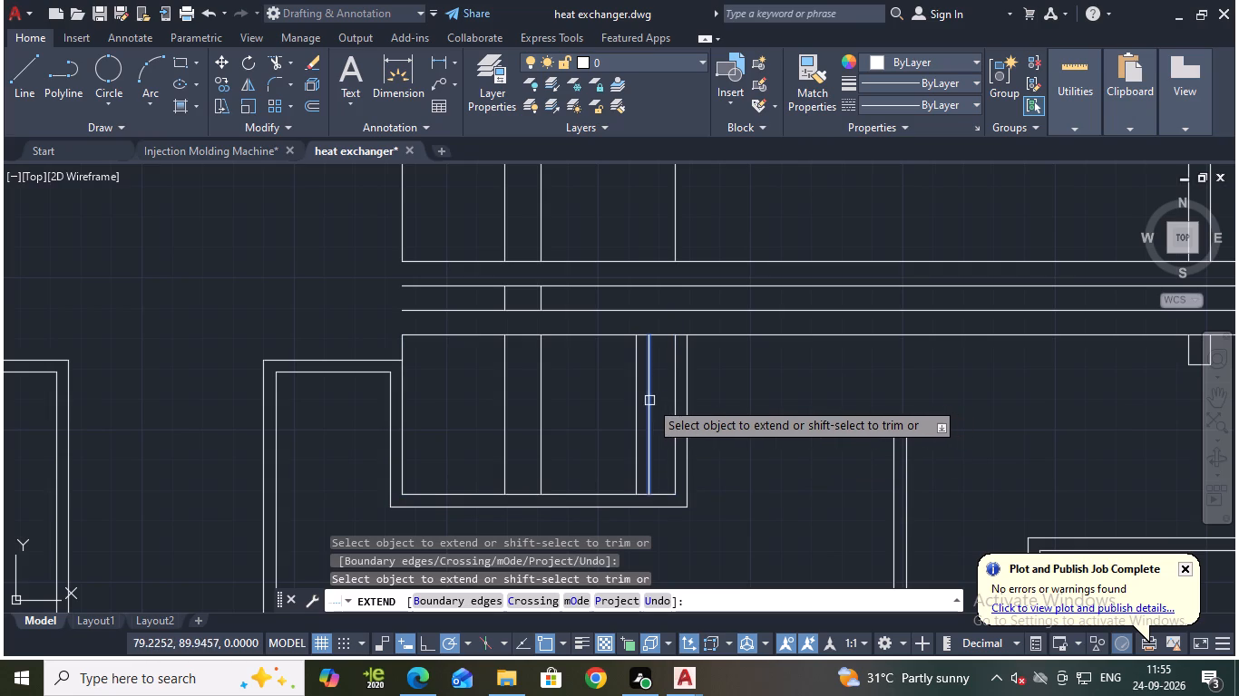
left_click(649, 401)
key("Escape")
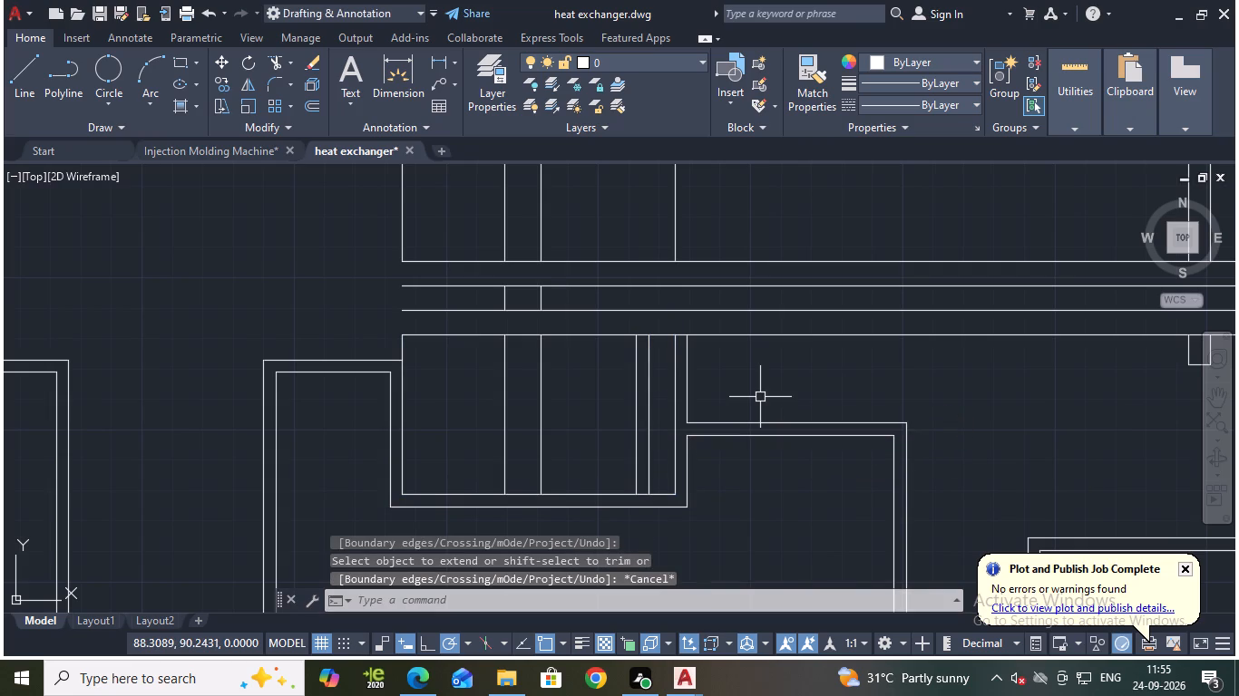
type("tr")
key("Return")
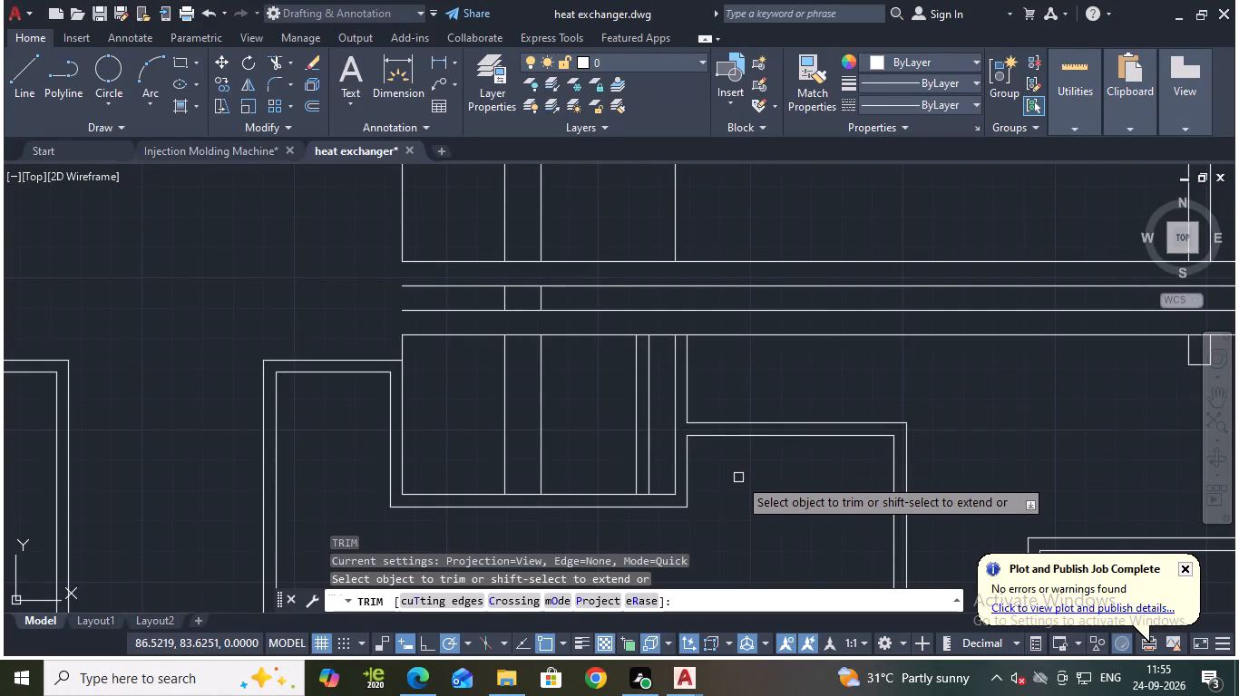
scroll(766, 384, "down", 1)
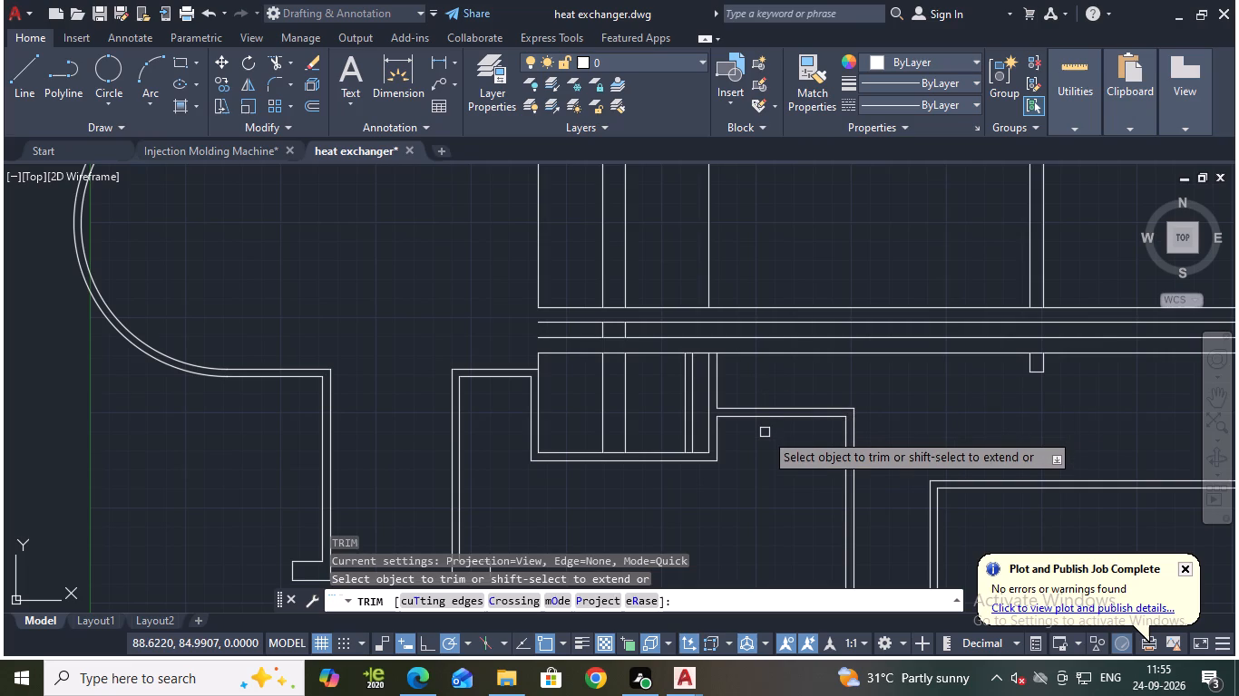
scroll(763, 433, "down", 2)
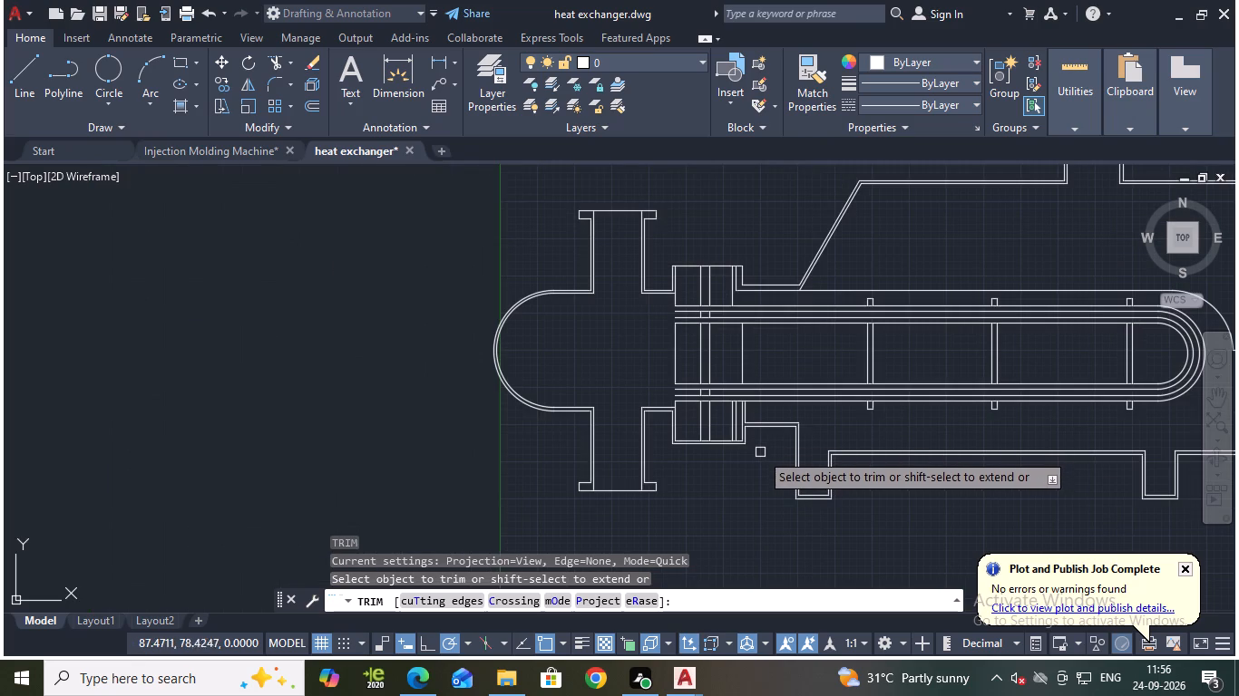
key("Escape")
Save the drawing.
middle_click_drag(748, 467, 704, 459)
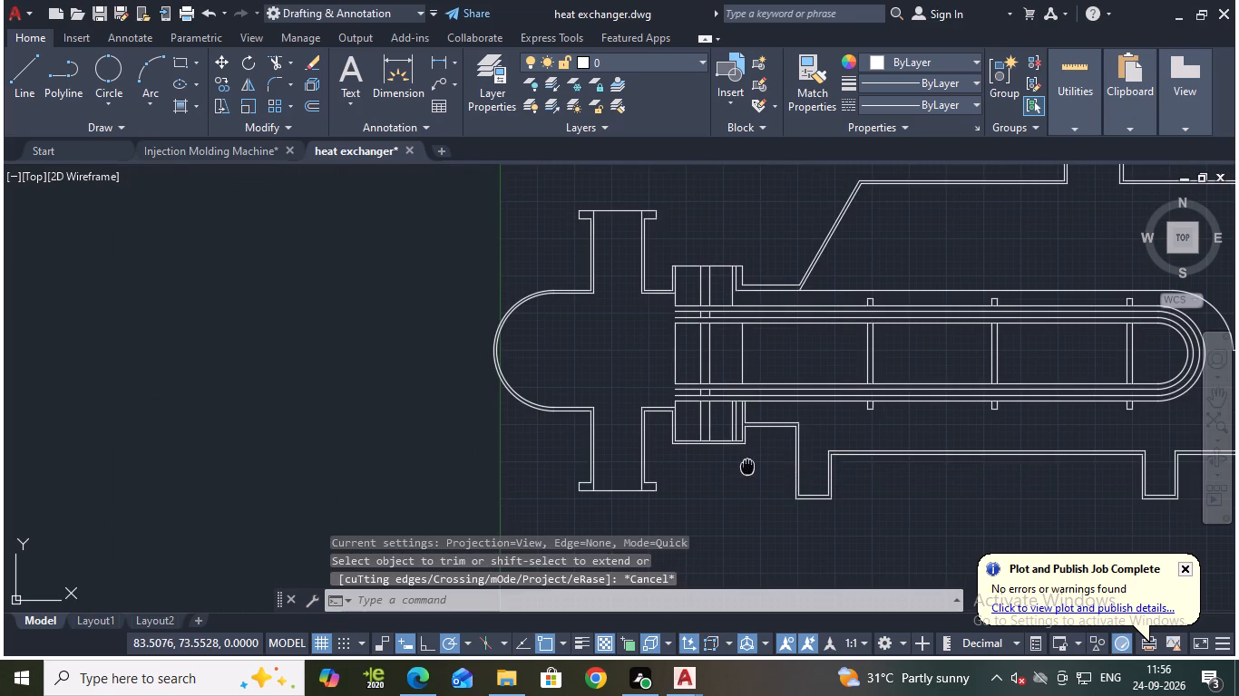
middle_click_drag(704, 459, 696, 455)
key("ctrl+s")
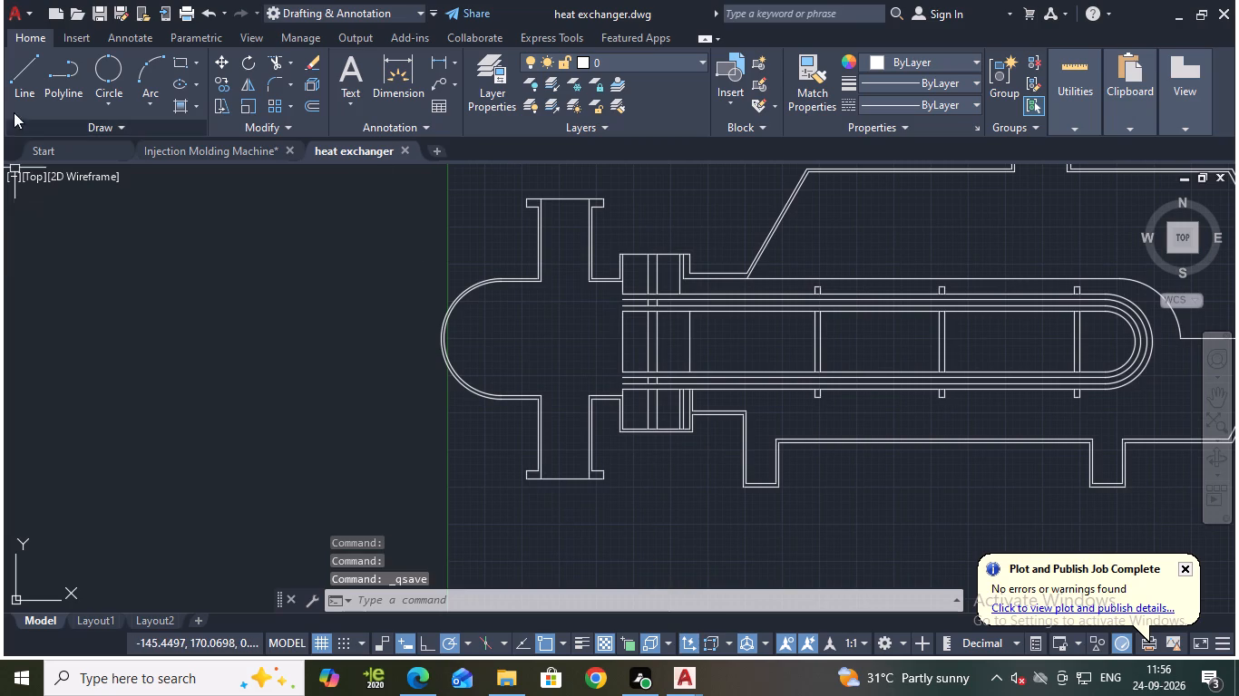
Draw a line 5 units outward from the channel-side bottom outer corner of the shell's first lower stub, continuing 2 units downward.
left_click(15, 102)
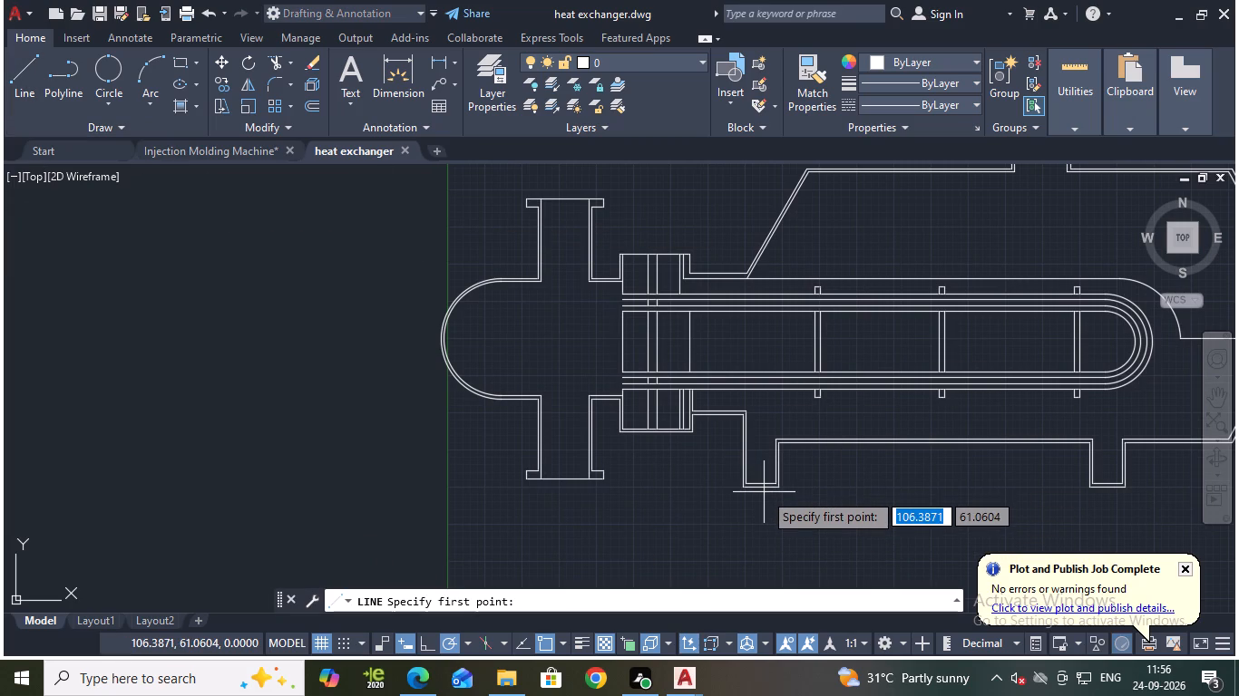
scroll(758, 491, "up", 1)
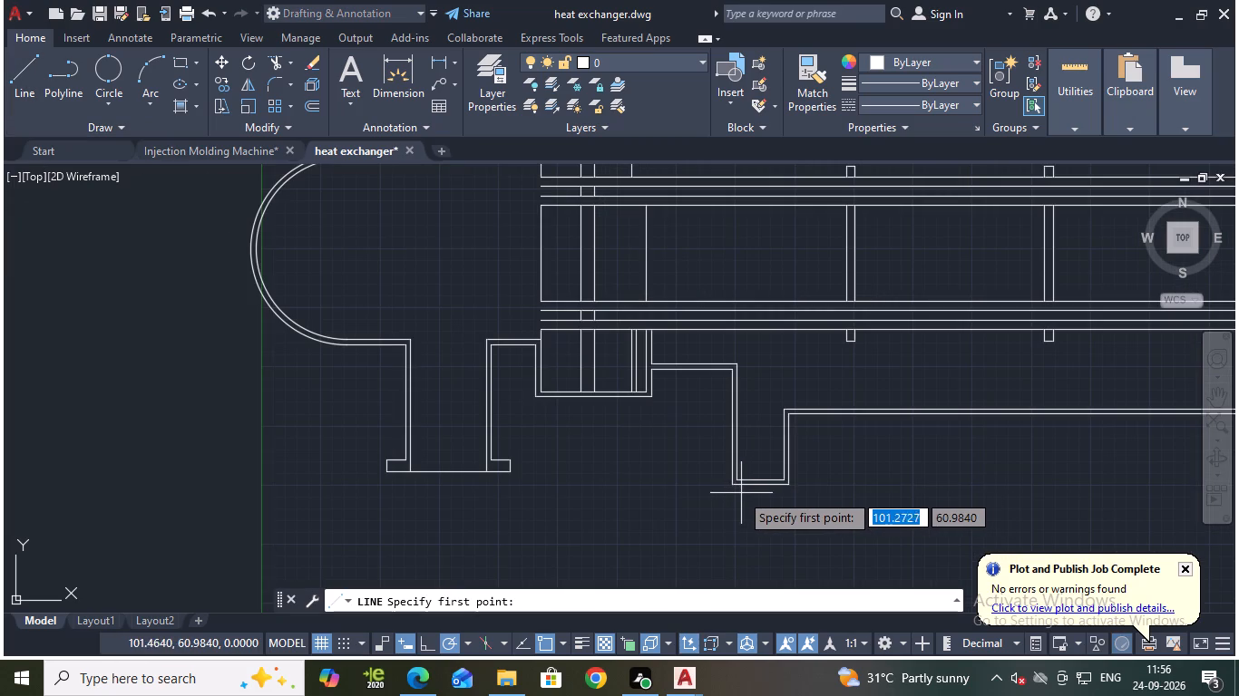
scroll(741, 488, "down", 1)
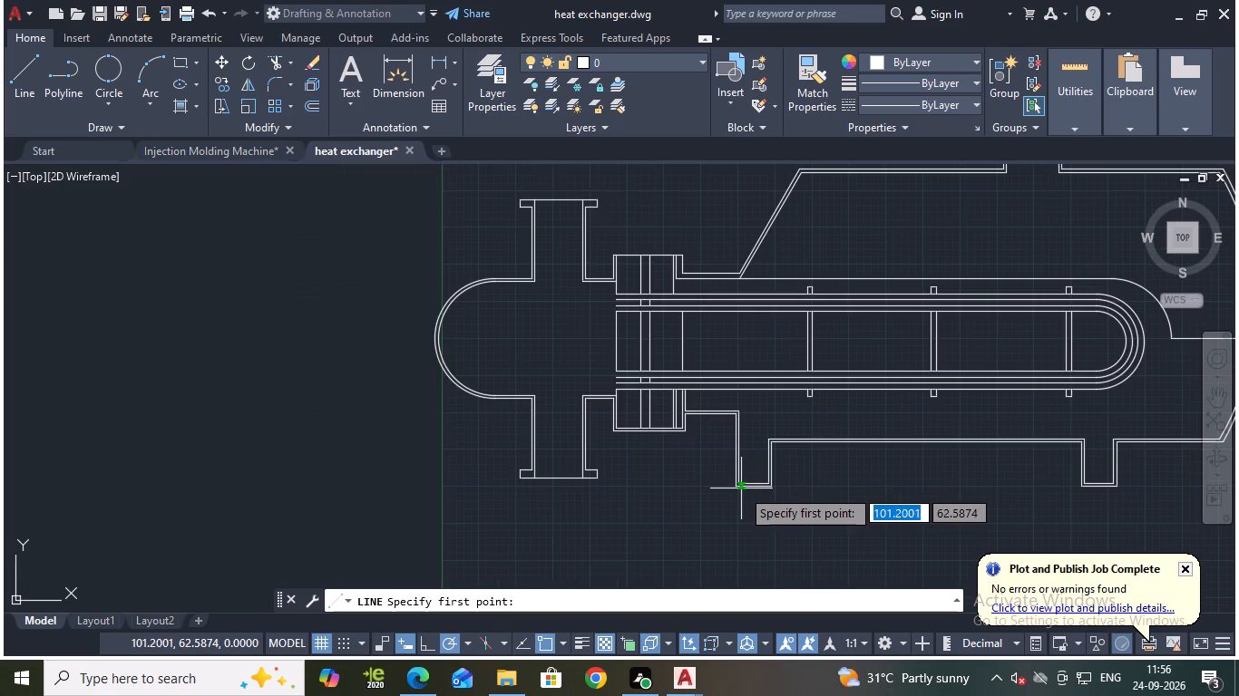
scroll(769, 491, "up", 1)
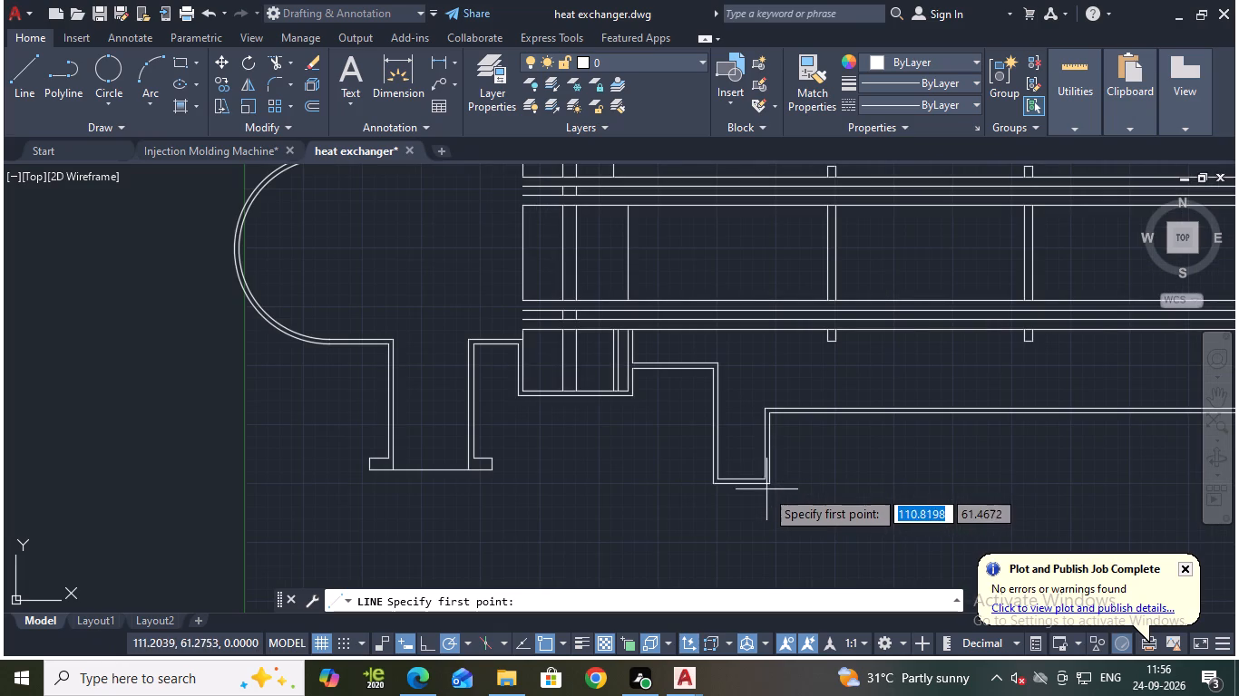
left_click(712, 483)
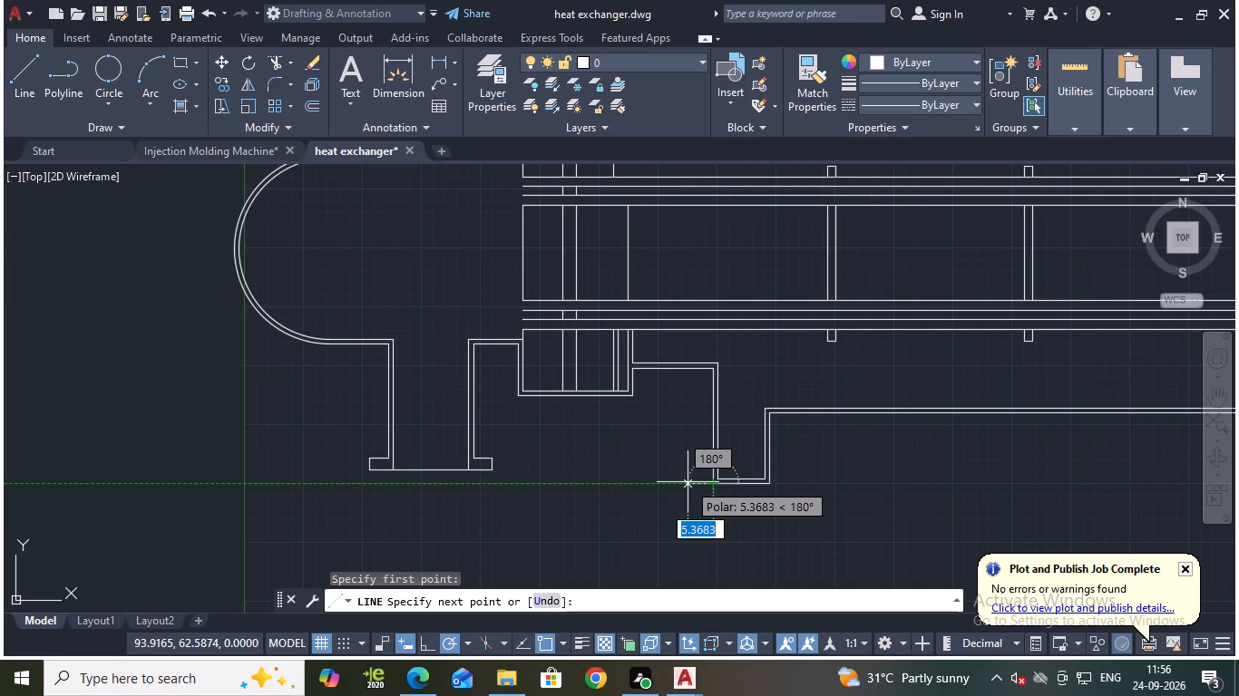
key("5")
key("Return")
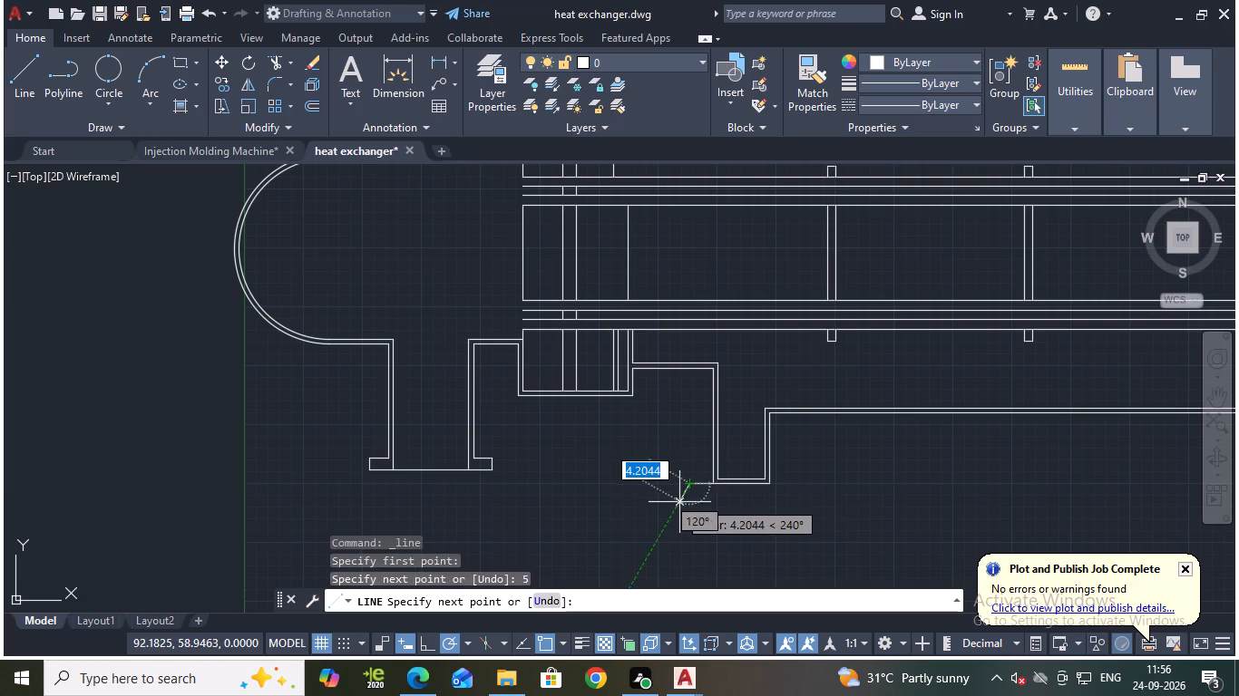
key("2")
key("Return")
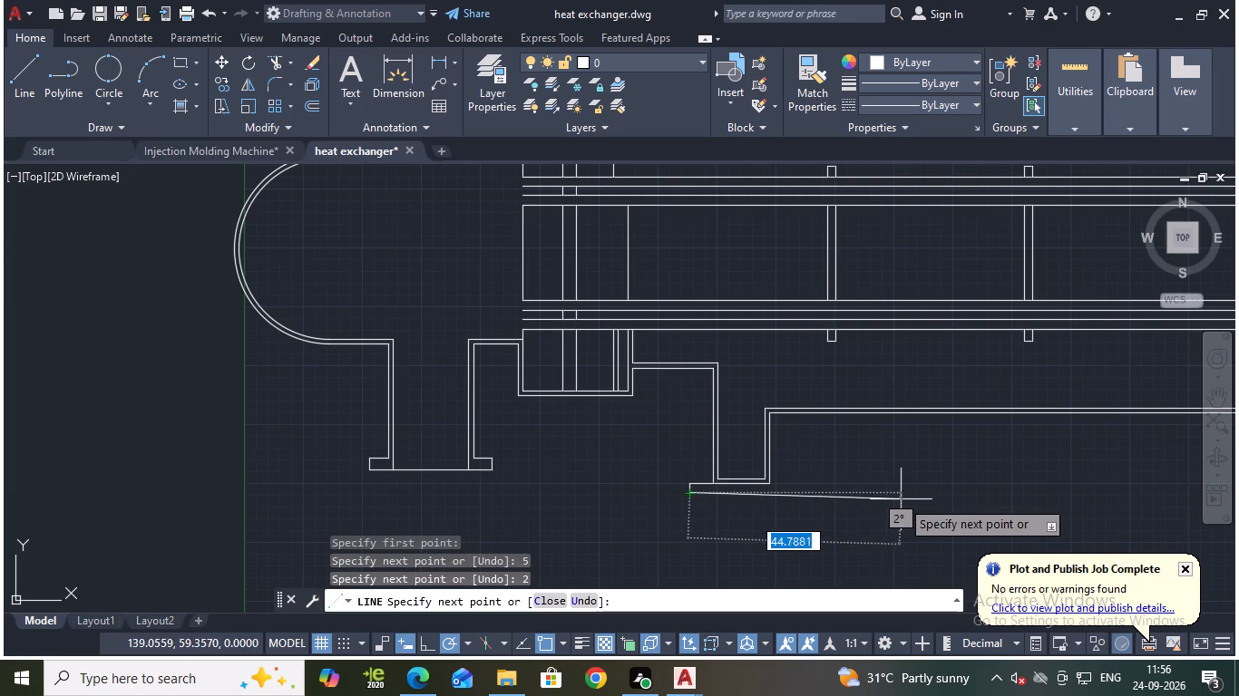
key("Escape")
Mirror the 5 by 2 lip lines about the vertical line through the stub's bottom edge midpoint, keeping the originals.
scroll(689, 505, "up", 2)
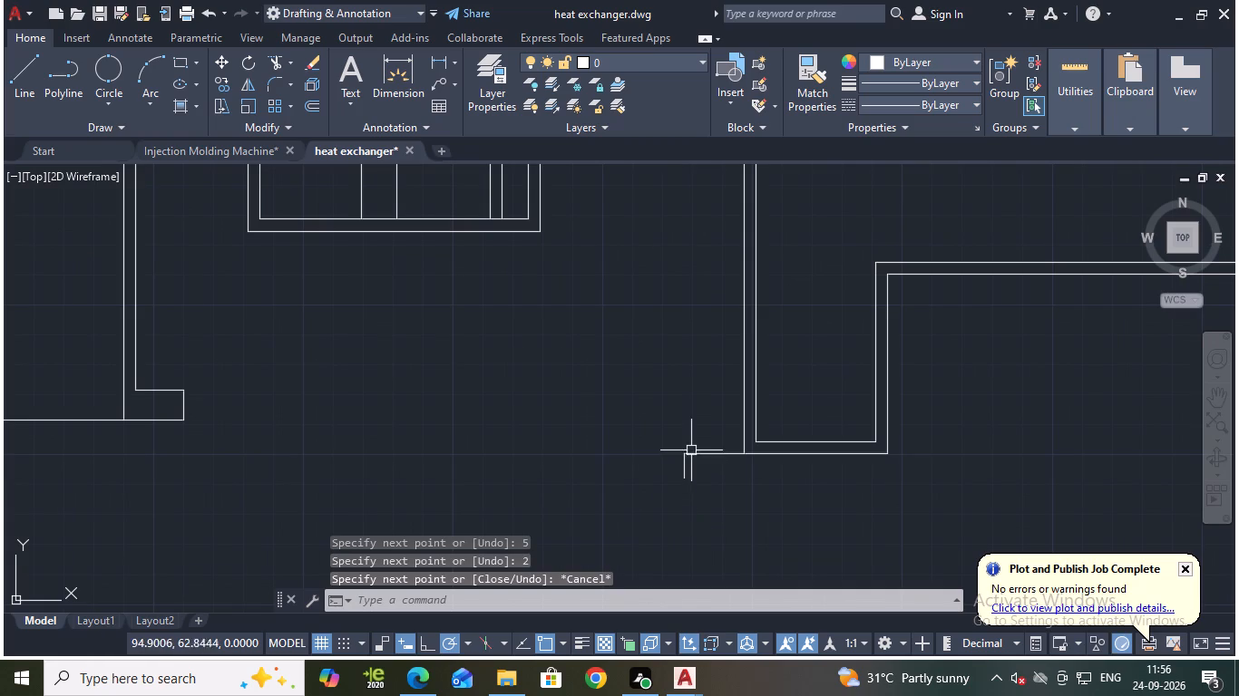
left_click(691, 450)
left_click(680, 462)
type("mi")
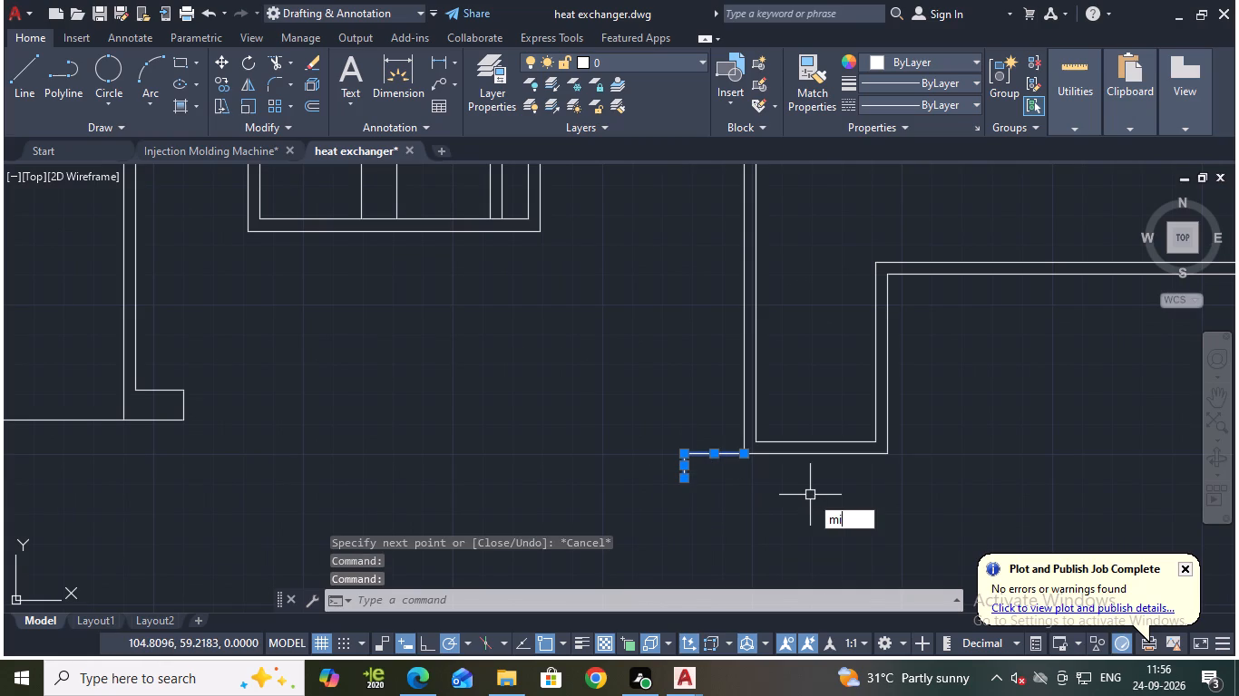
key("Return")
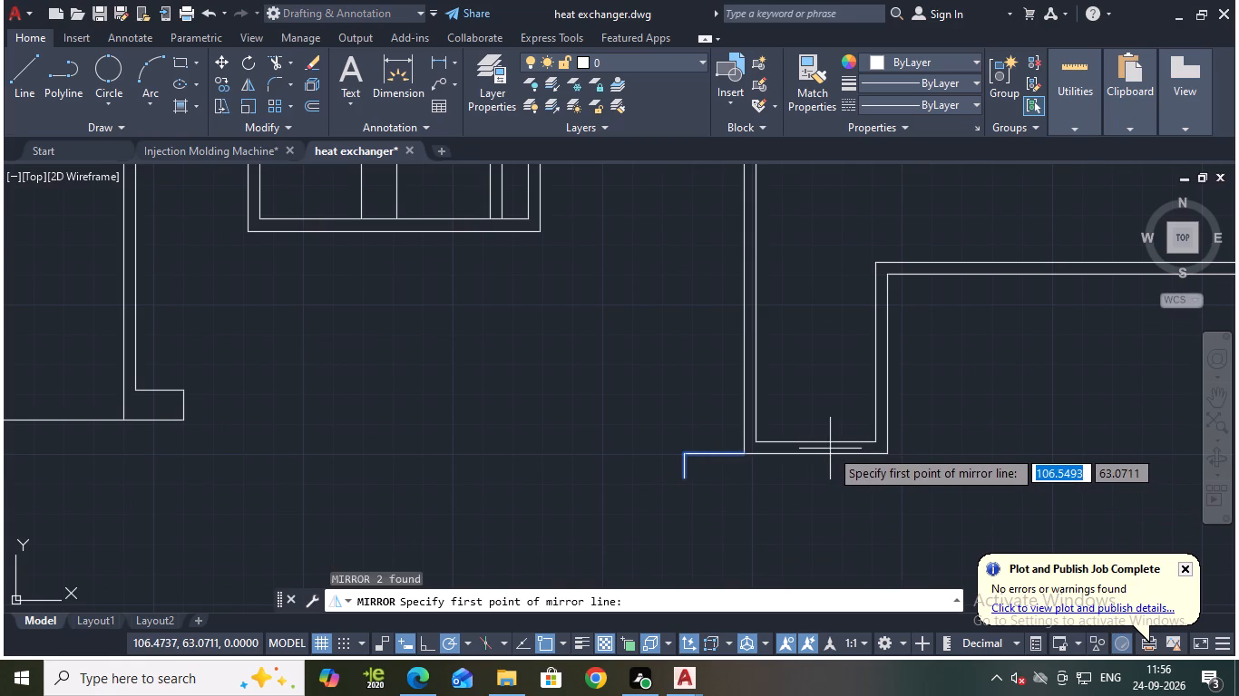
left_click(815, 457)
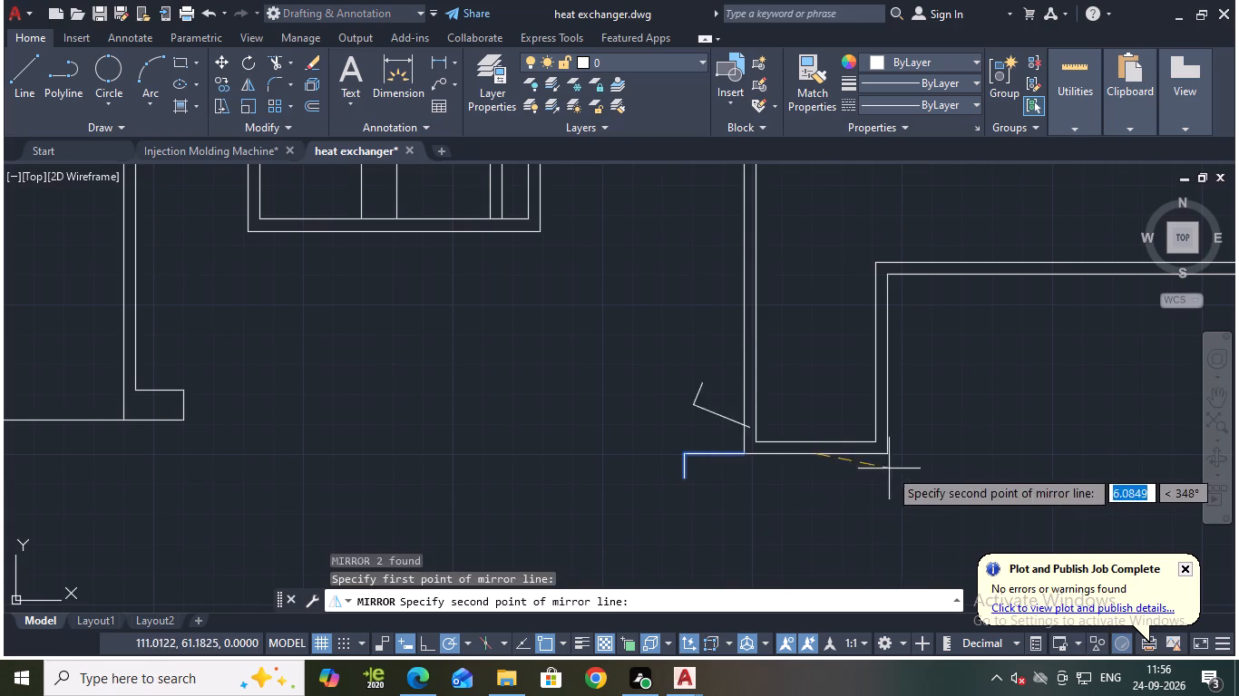
left_click(817, 537)
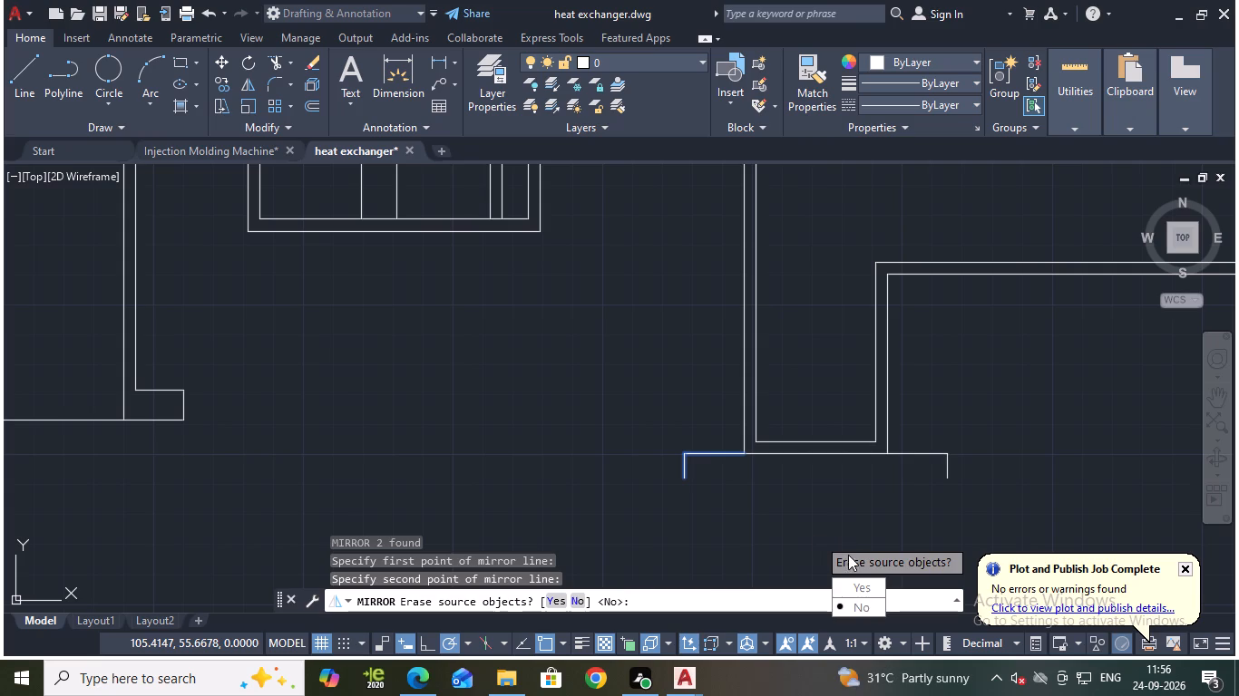
left_click_drag(856, 608, 817, 537)
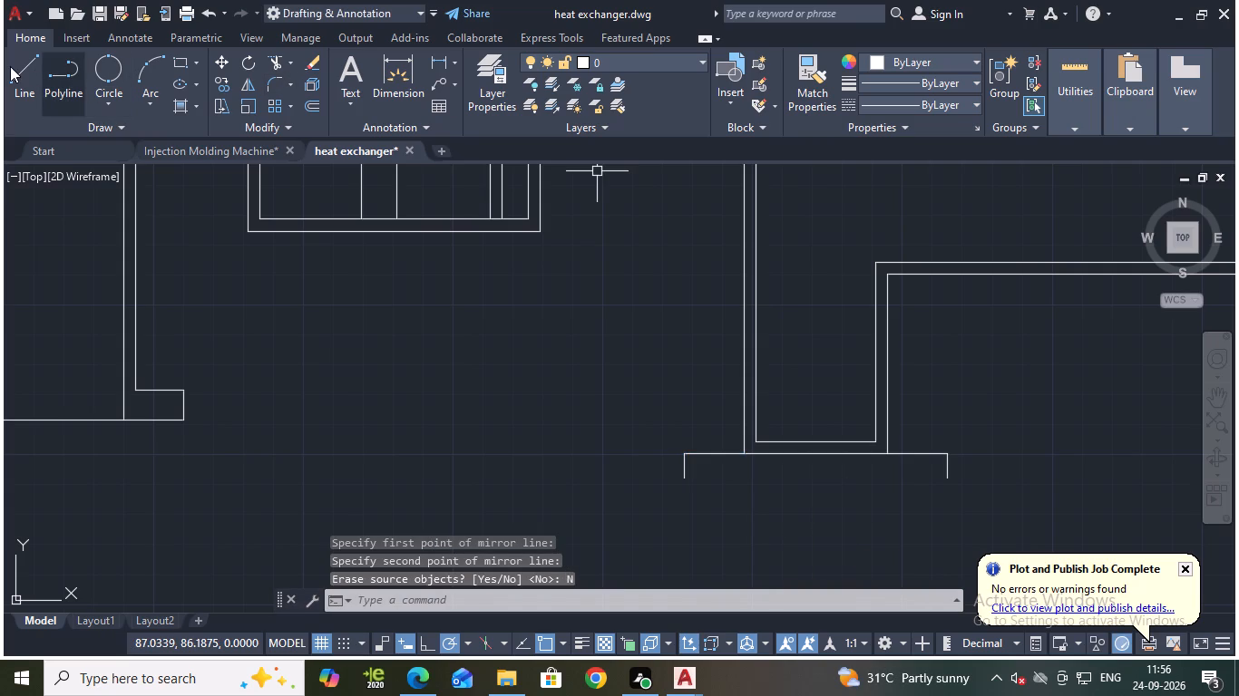
Draw a horizontal line joining the lower ends of the two lips to close the plate beneath the stub.
left_click(15, 67)
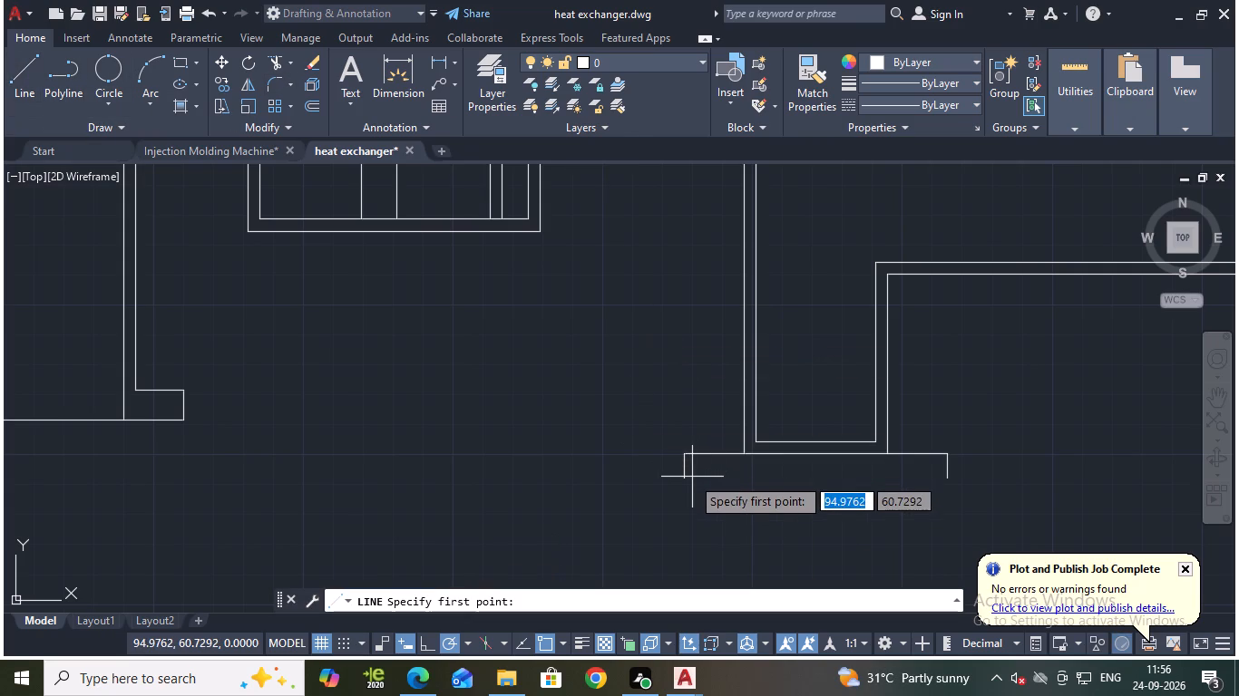
left_click(684, 477)
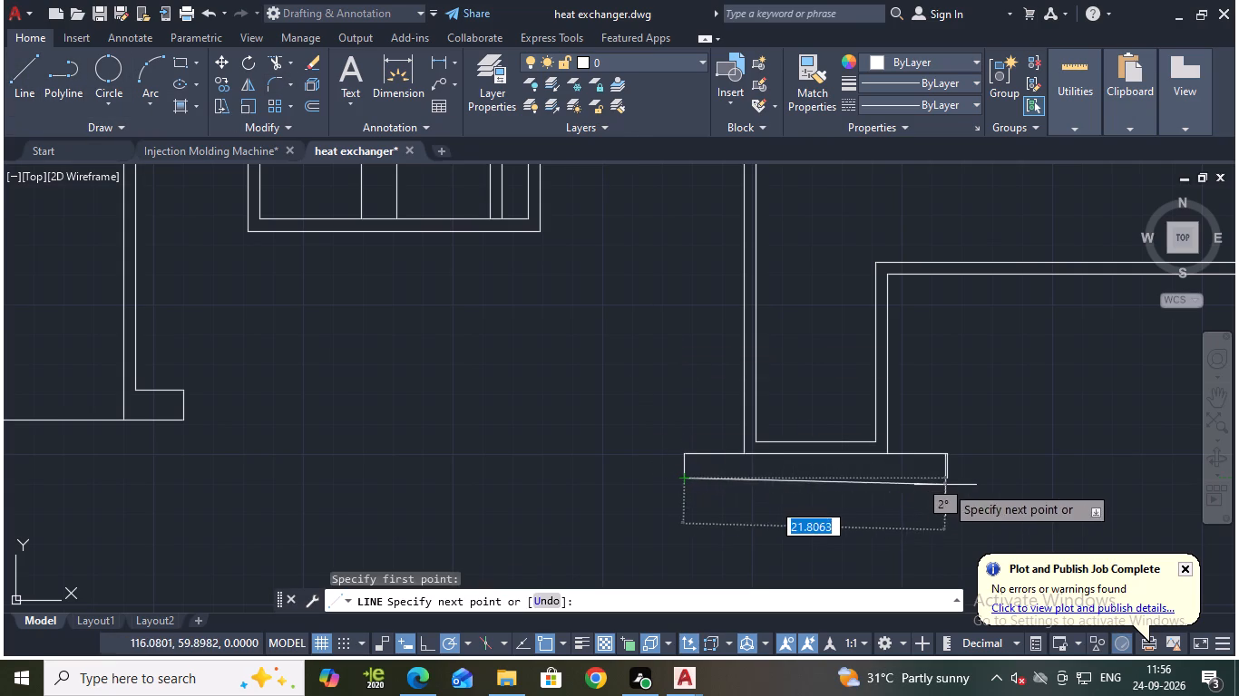
left_click(949, 478)
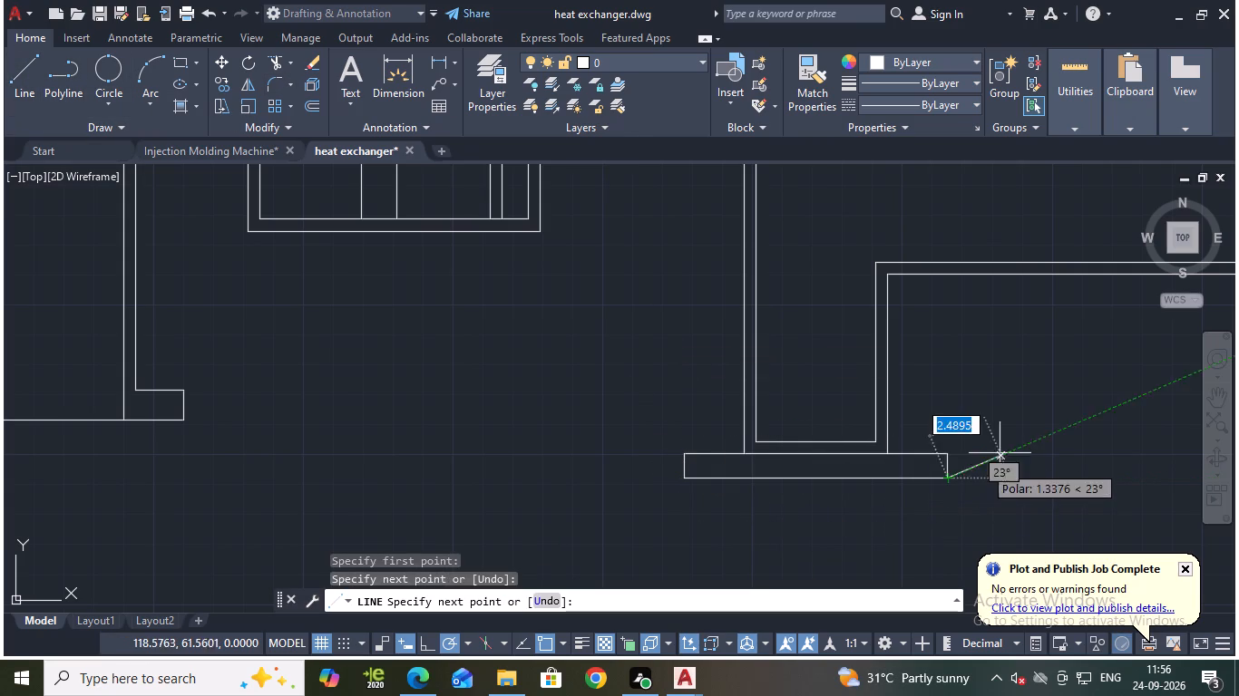
key("Escape")
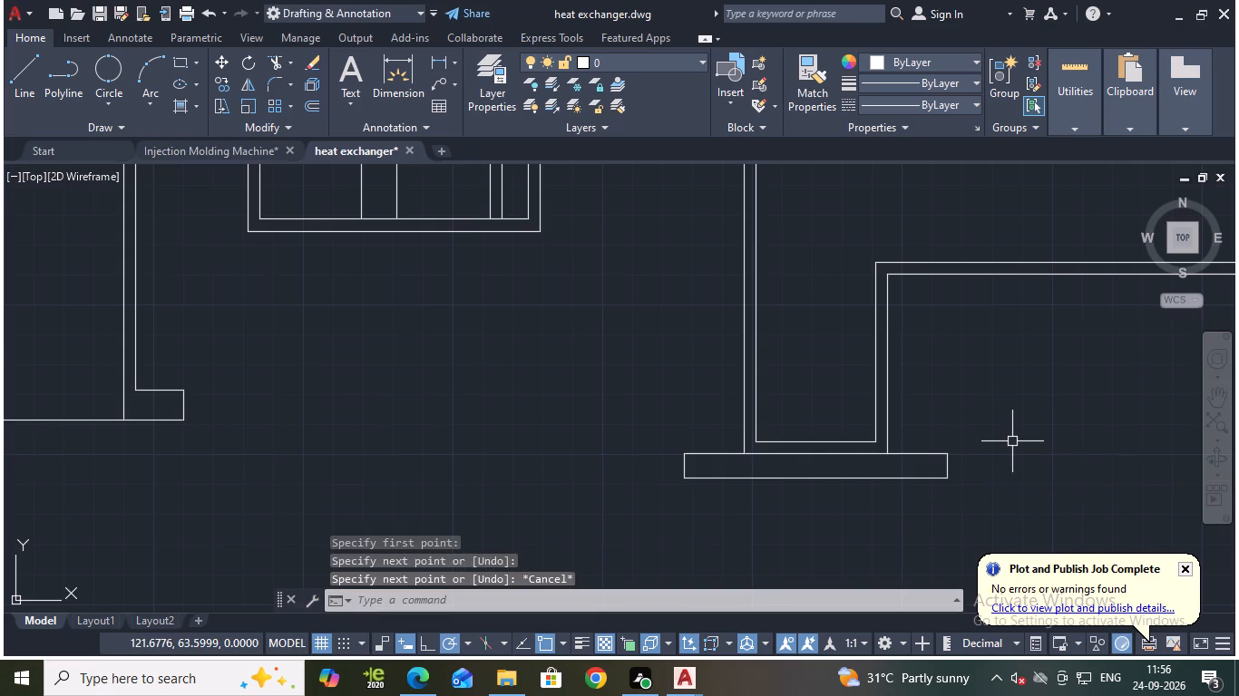
Trim away the stub's two horizontal bottom lines between its walls, above the plate of the shell's first lower stub.
type("tr")
key("Return")
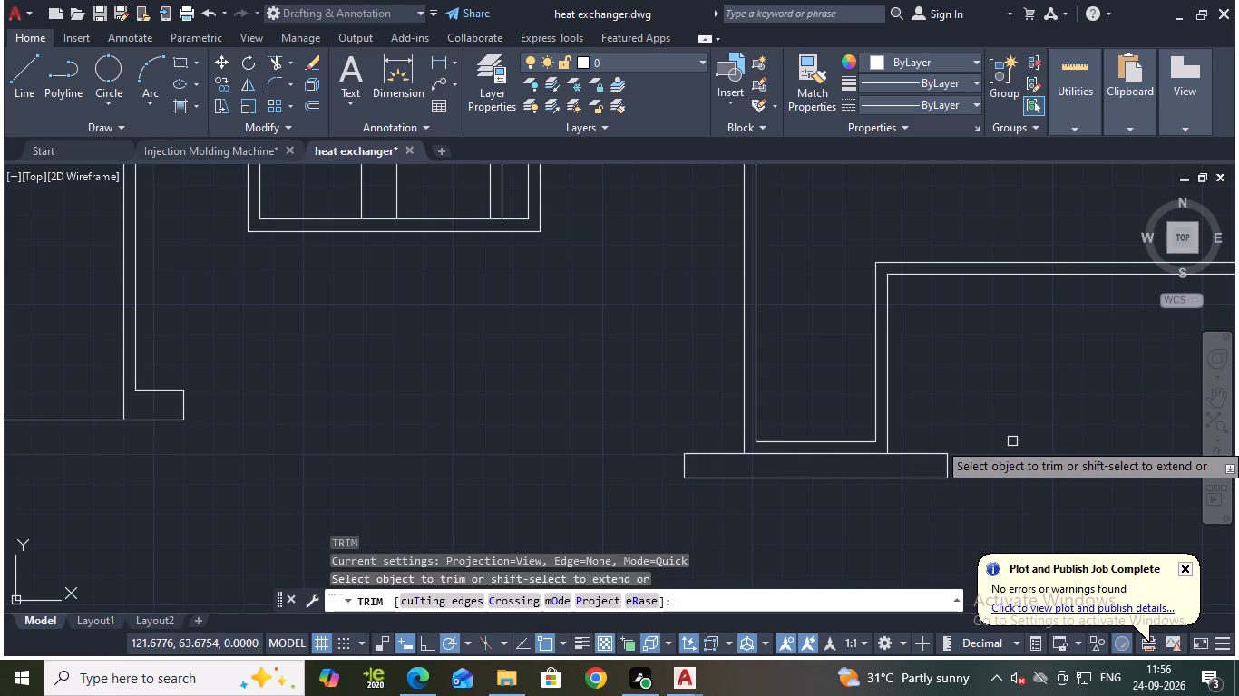
left_click(832, 455)
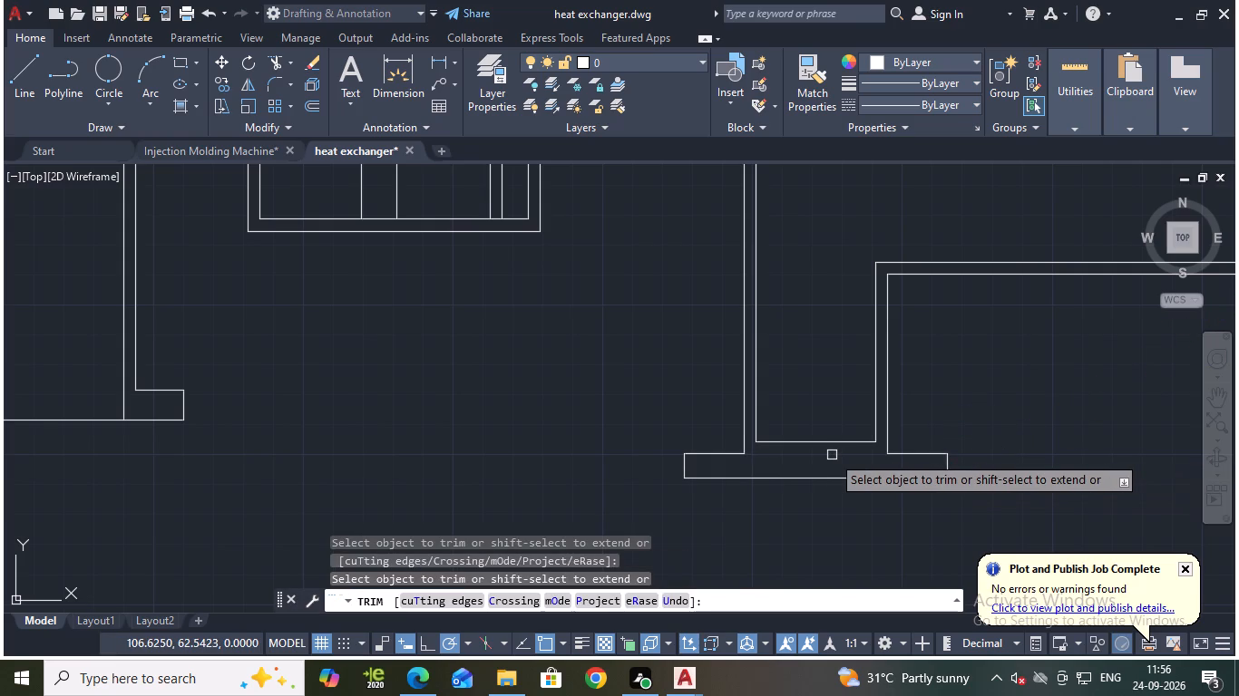
left_click(817, 440)
key("Escape")
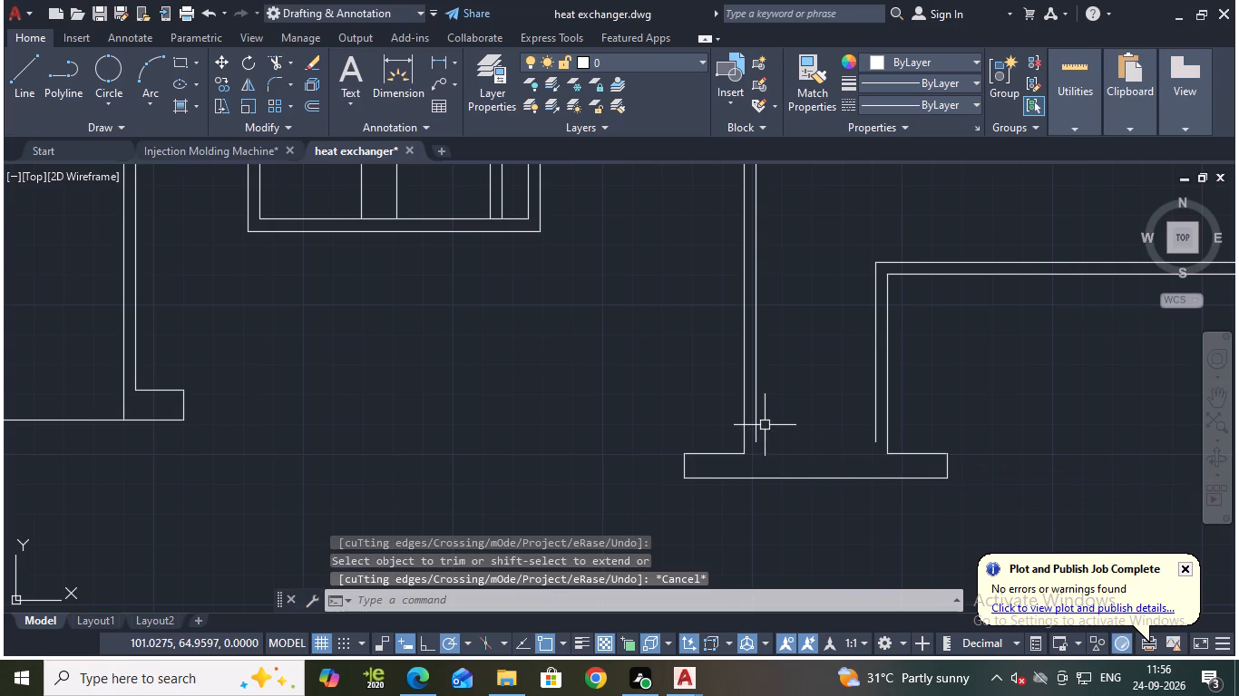
Stretch the first stub's two inner wall lines vertically downward past the plate's bottom line.
left_click(756, 428)
left_click(753, 440)
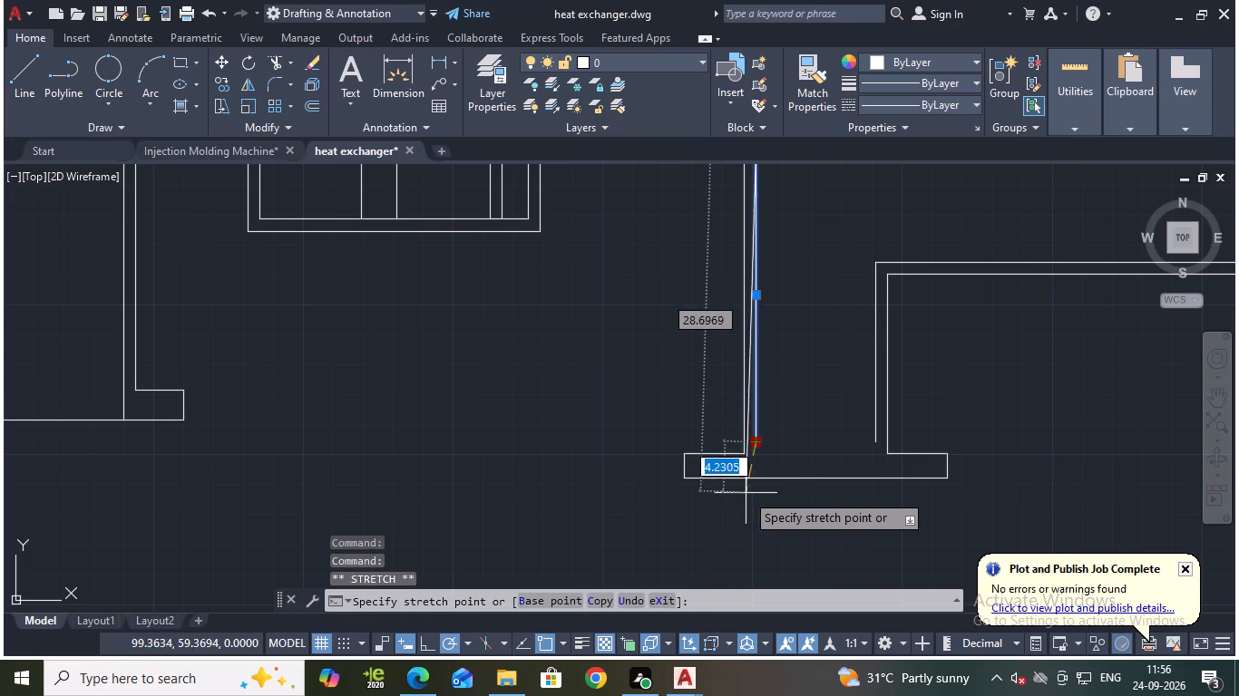
left_click(755, 496)
key("Escape")
left_click(876, 436)
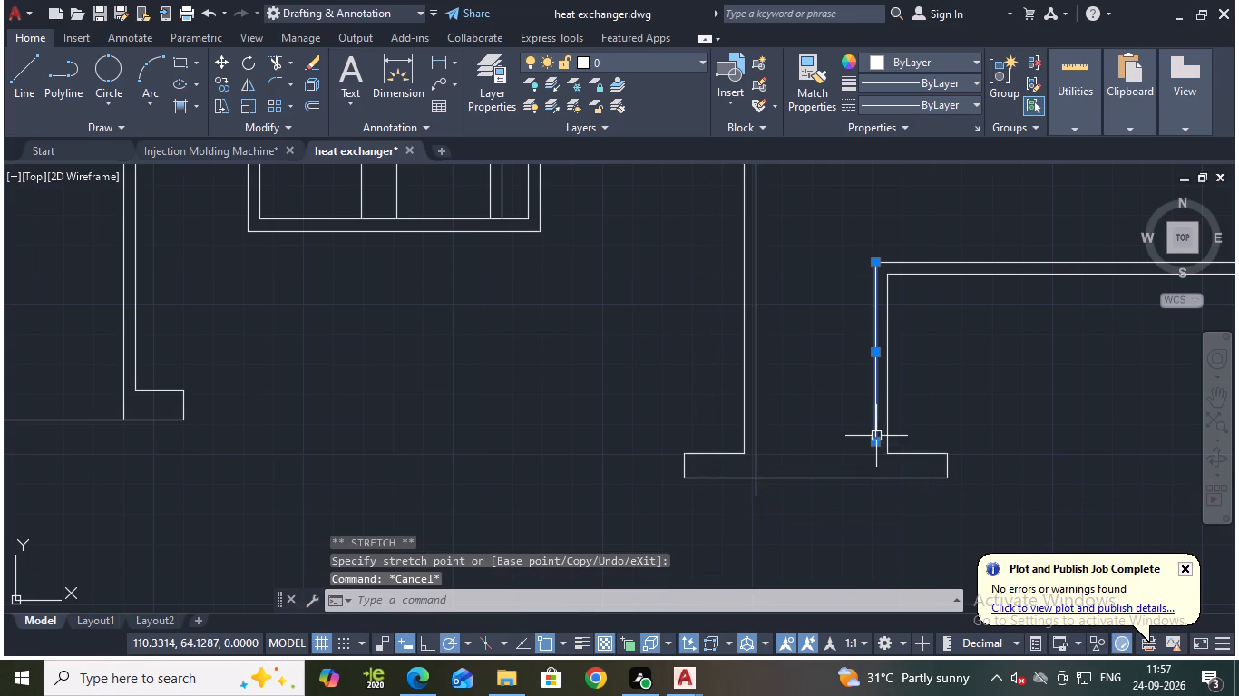
left_click(876, 442)
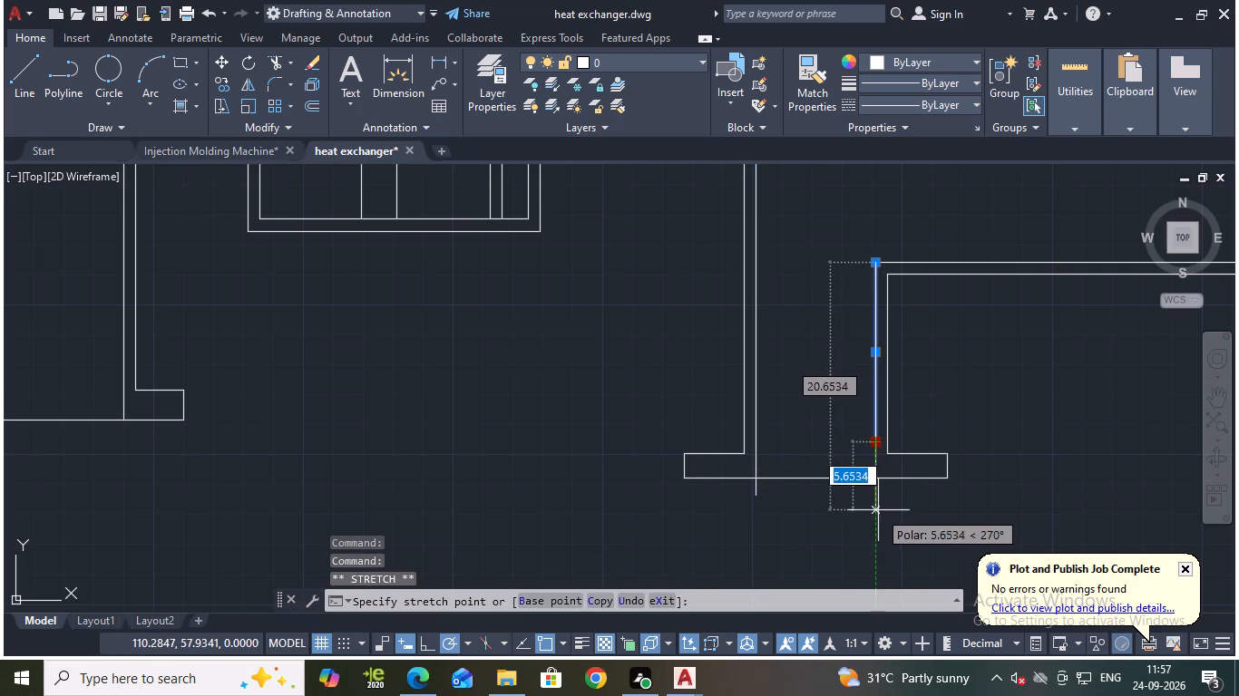
left_click(878, 510)
key("Escape")
Trim the first stub's two inner wall lines where they overhang the plate's bottom line.
type("tr")
key("Return")
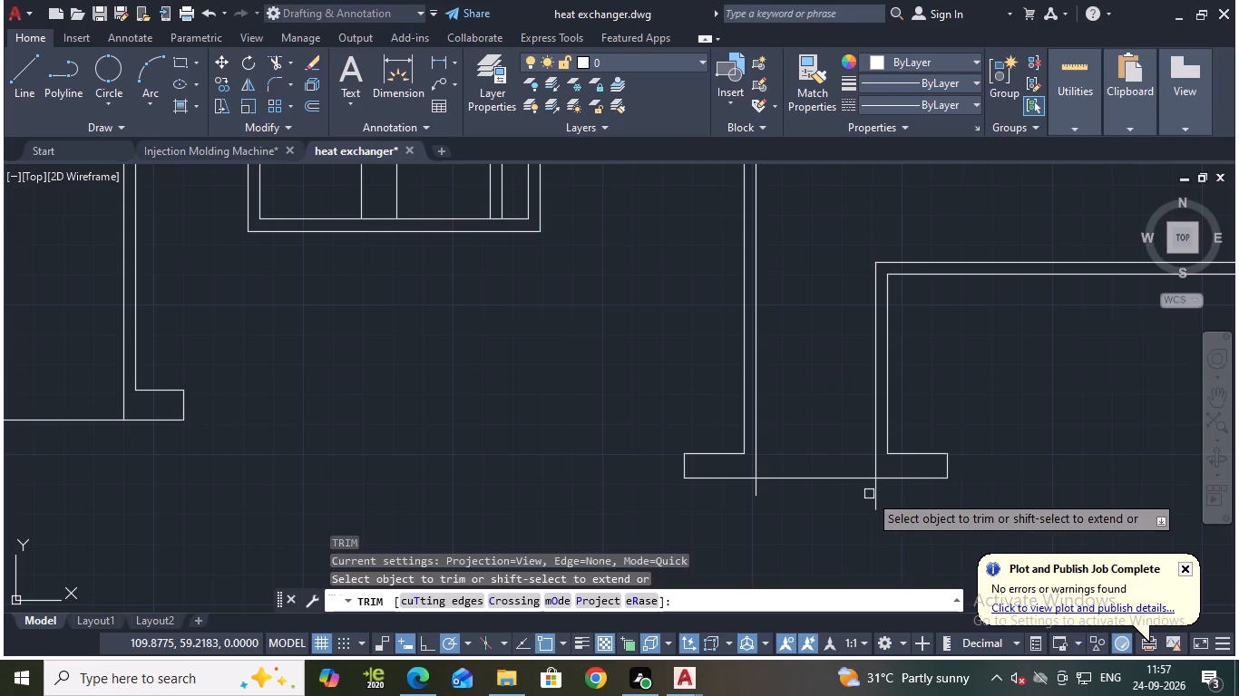
left_click(873, 492)
left_click(756, 489)
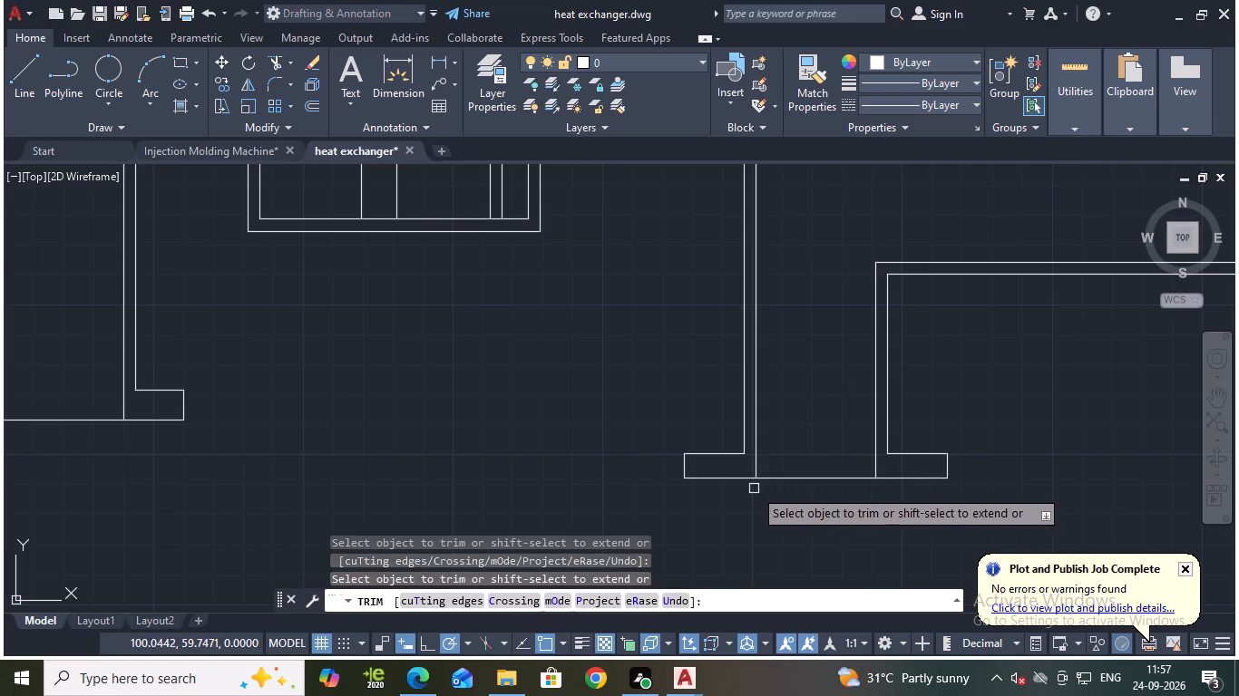
scroll(941, 475, "down", 2)
middle_click_drag(1016, 444, 670, 459)
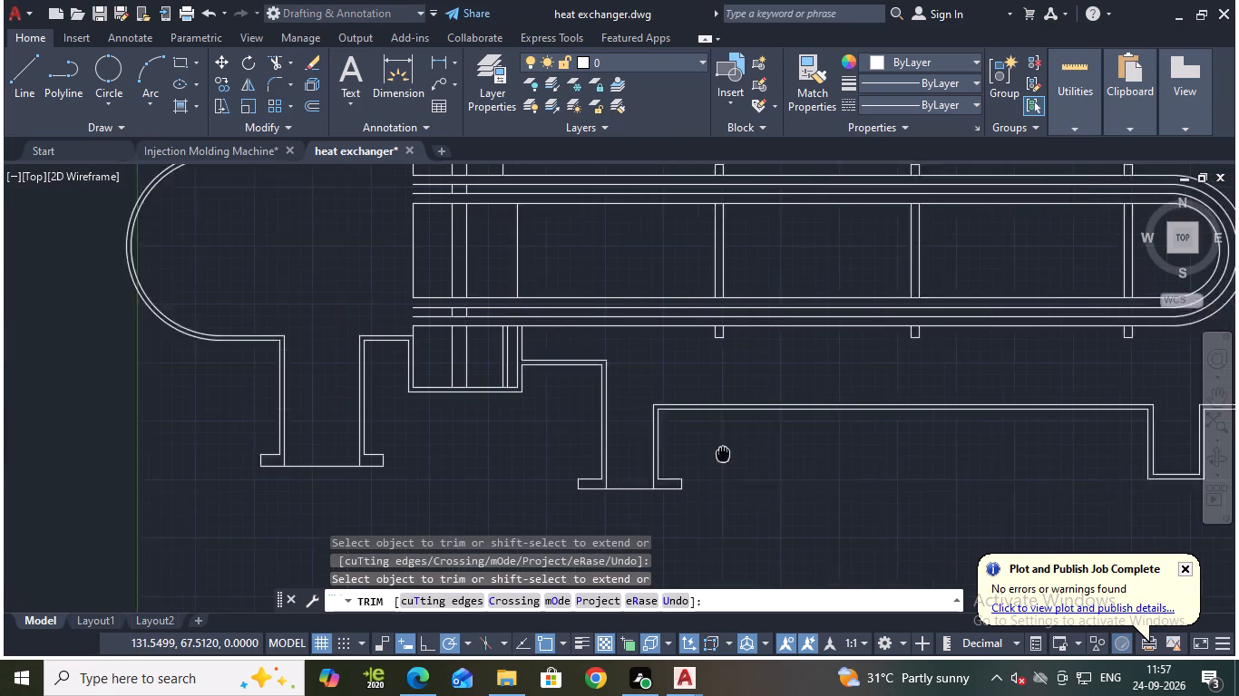
key("Escape")
Copy the first stub's plate to the shell's second lower stub, from the plate's bottom midpoint to the stub's bottom edge midpoint.
left_click_drag(463, 464, 480, 471)
left_click(674, 503)
type("co")
key("Return")
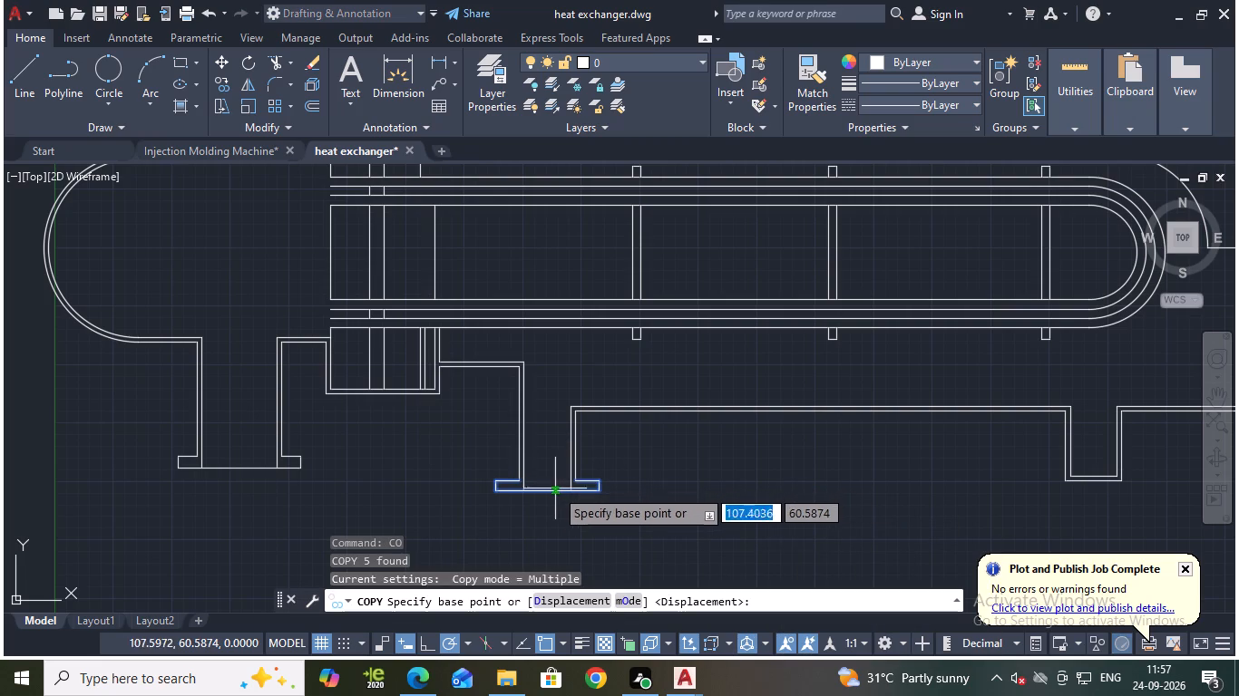
left_click(549, 489)
middle_click_drag(961, 499, 798, 502)
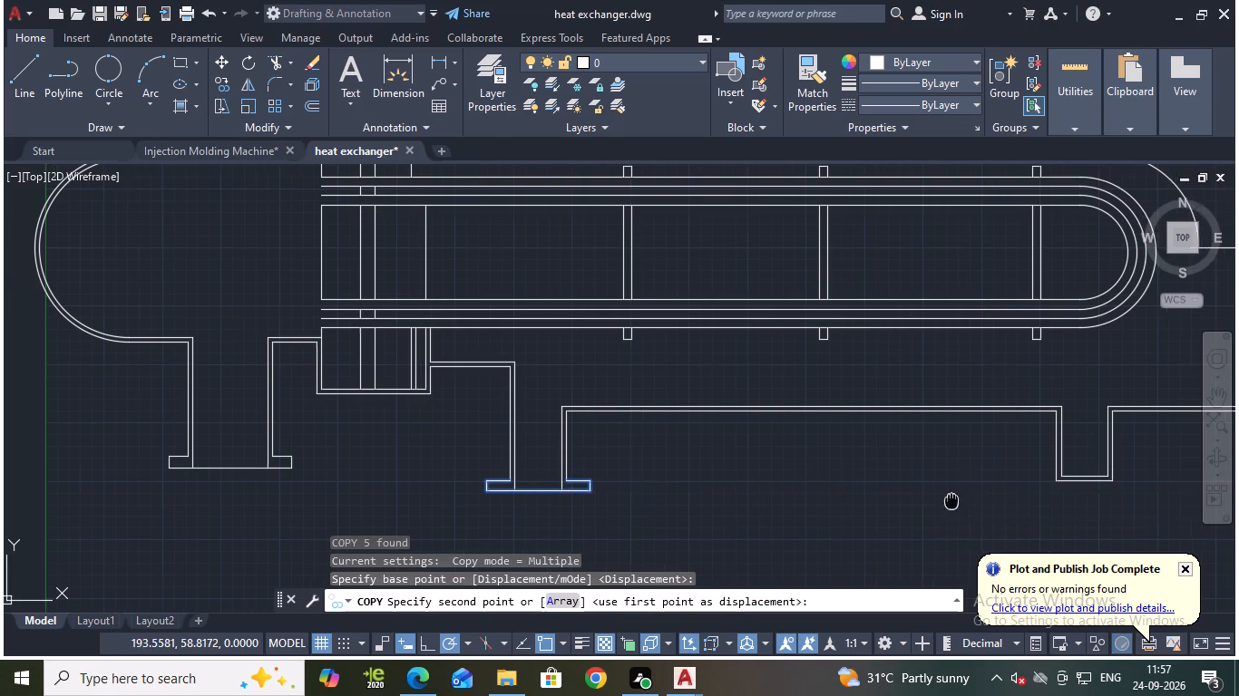
middle_click_drag(798, 502, 679, 513)
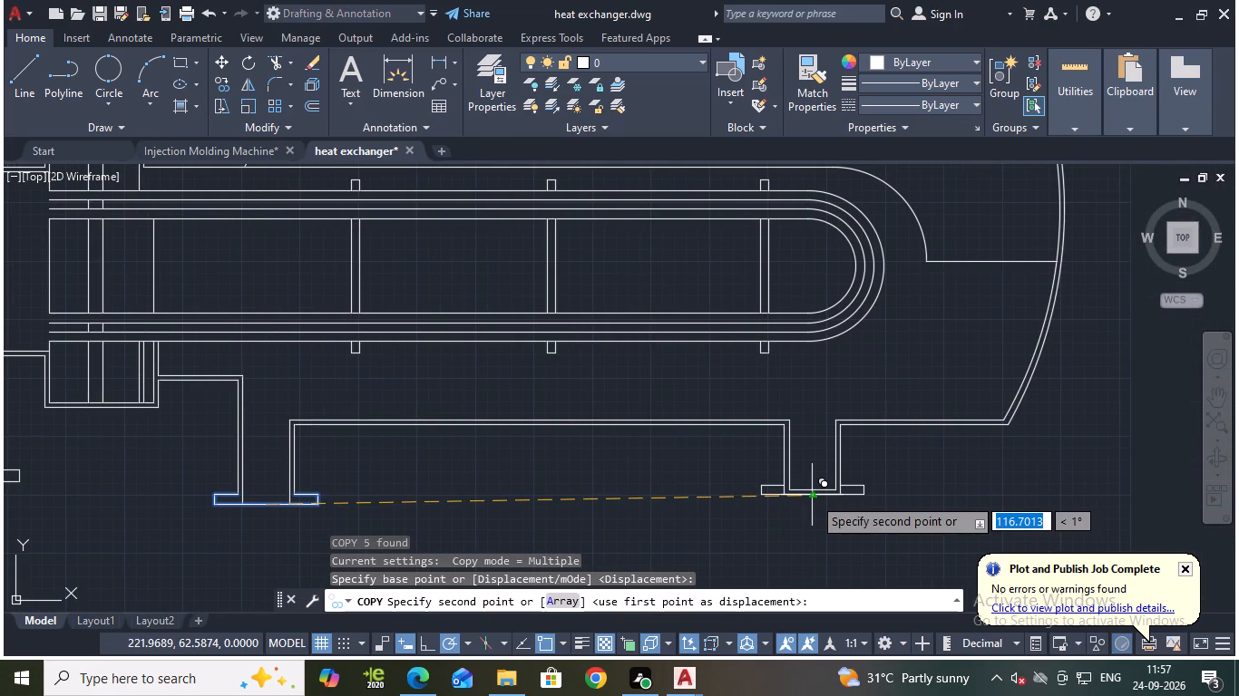
scroll(813, 497, "up", 2)
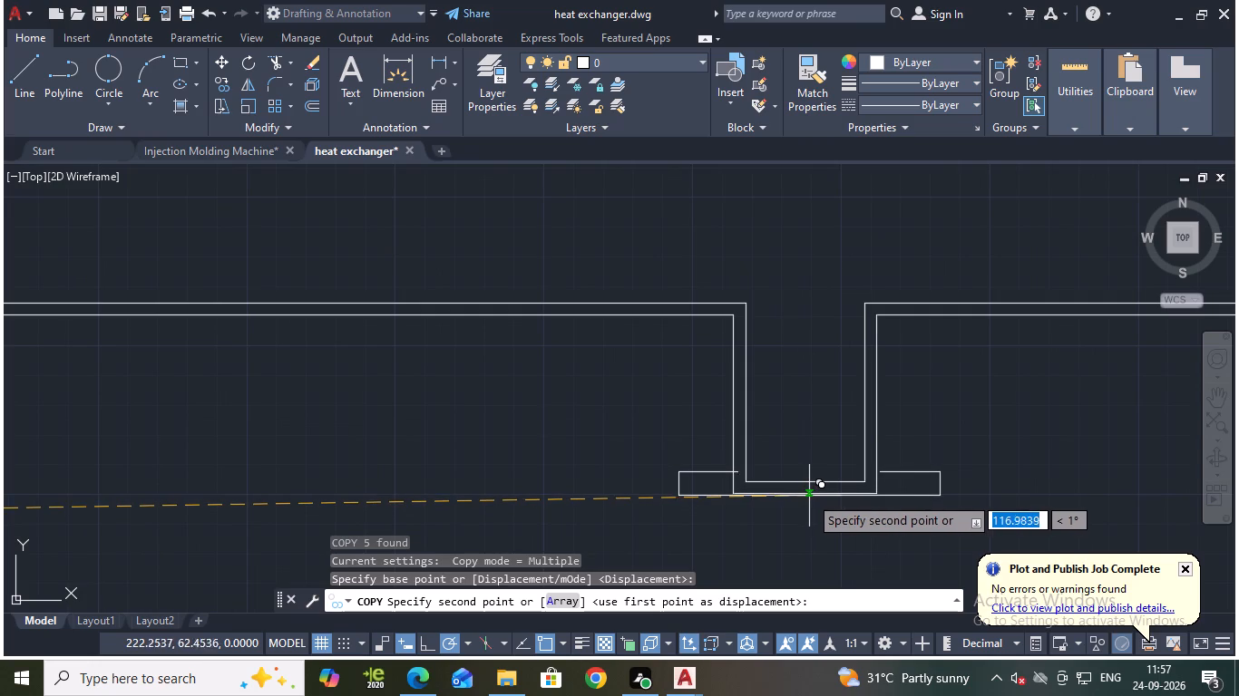
left_click(807, 494)
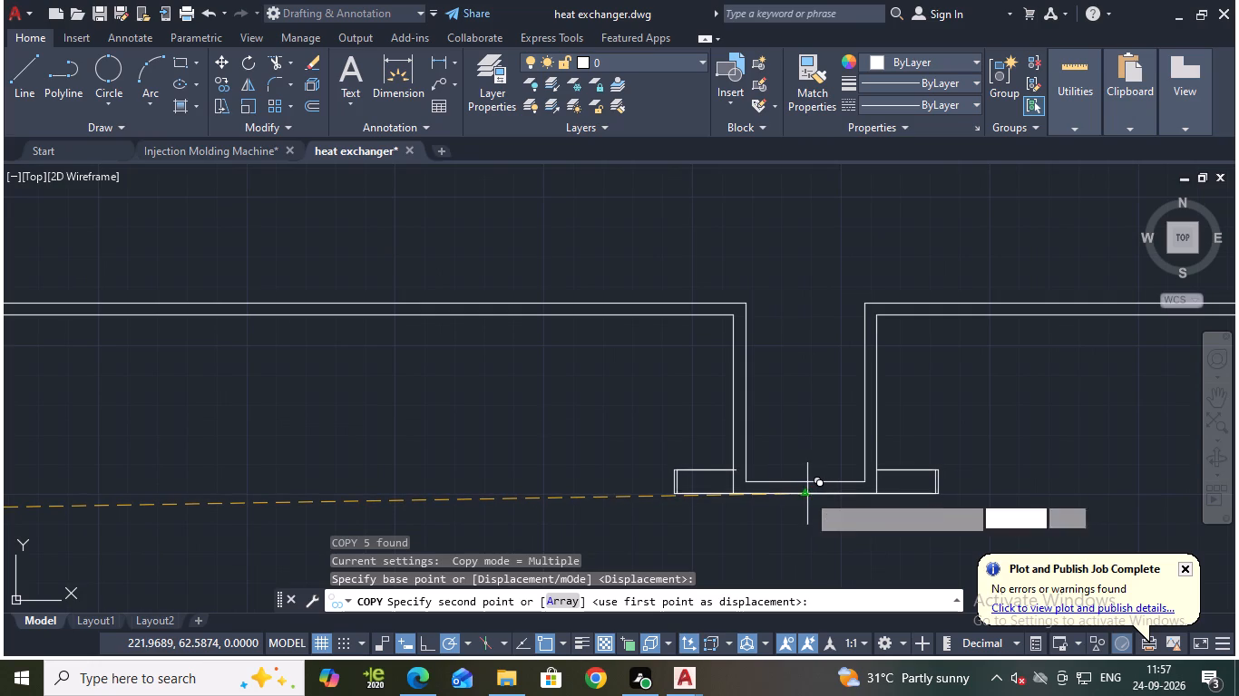
key("Escape")
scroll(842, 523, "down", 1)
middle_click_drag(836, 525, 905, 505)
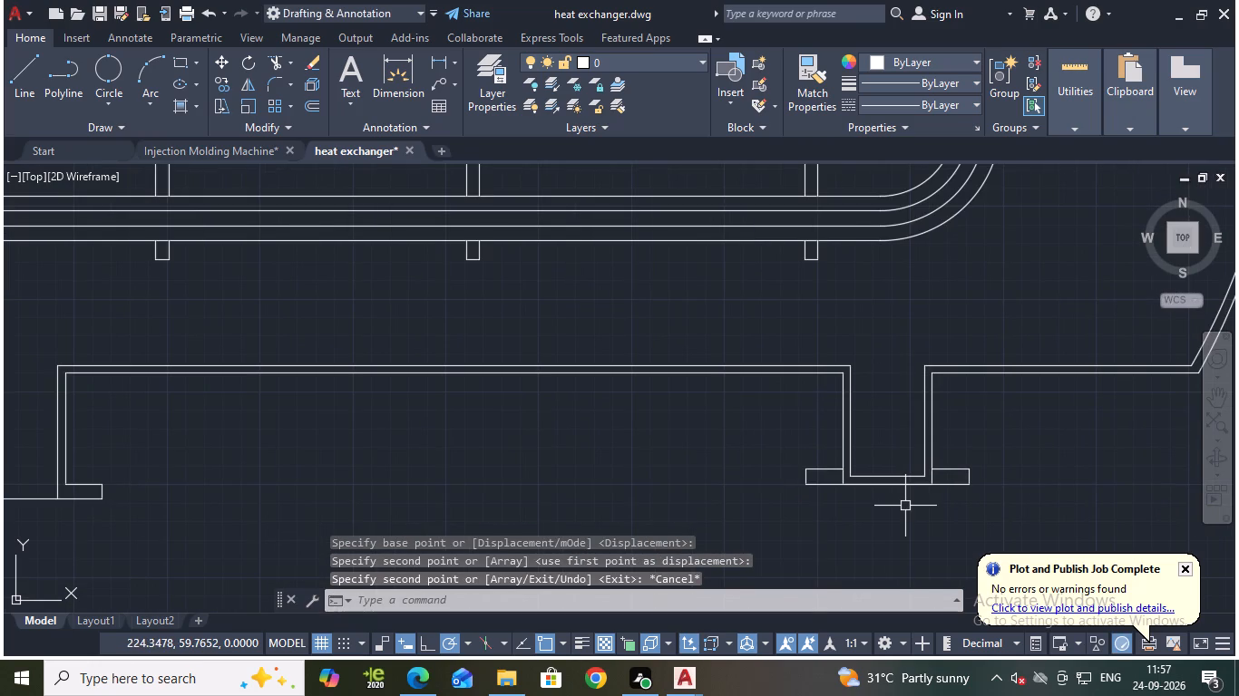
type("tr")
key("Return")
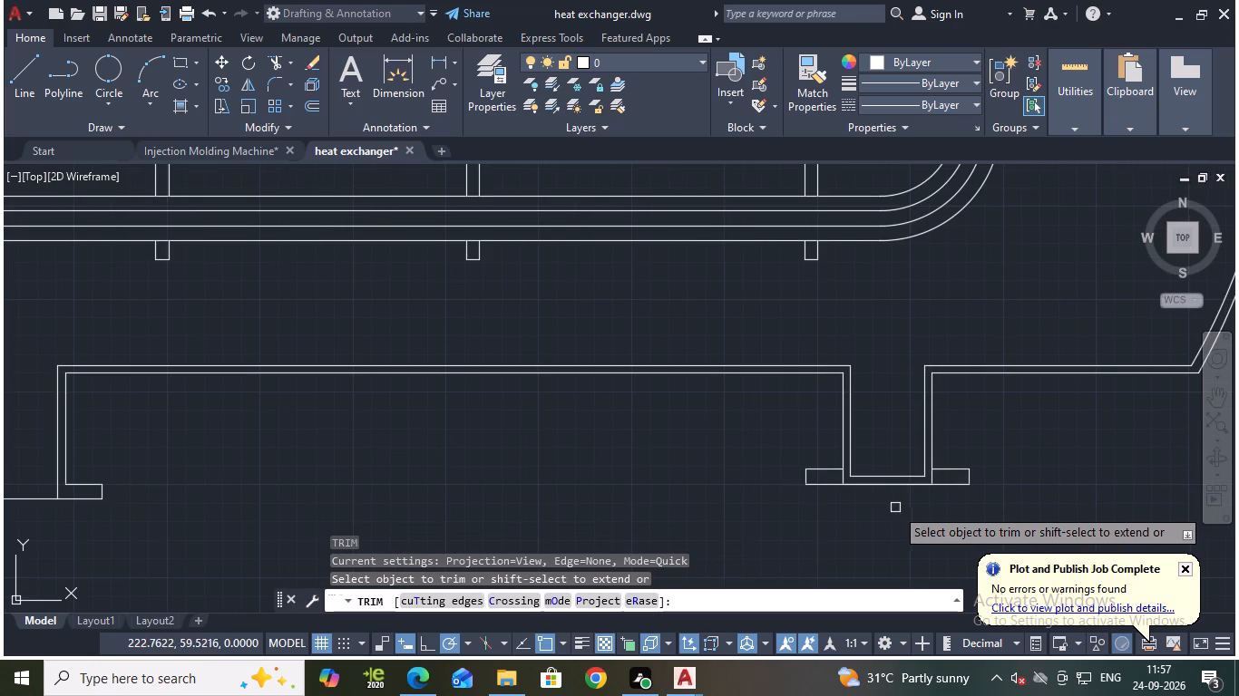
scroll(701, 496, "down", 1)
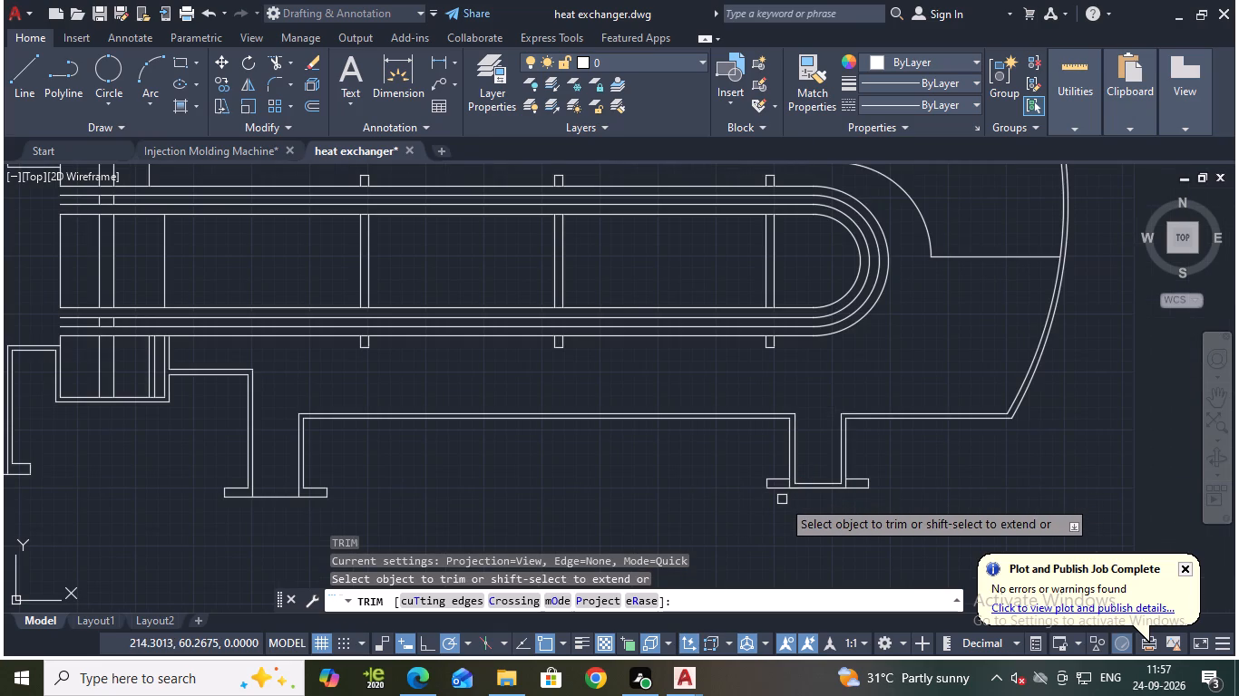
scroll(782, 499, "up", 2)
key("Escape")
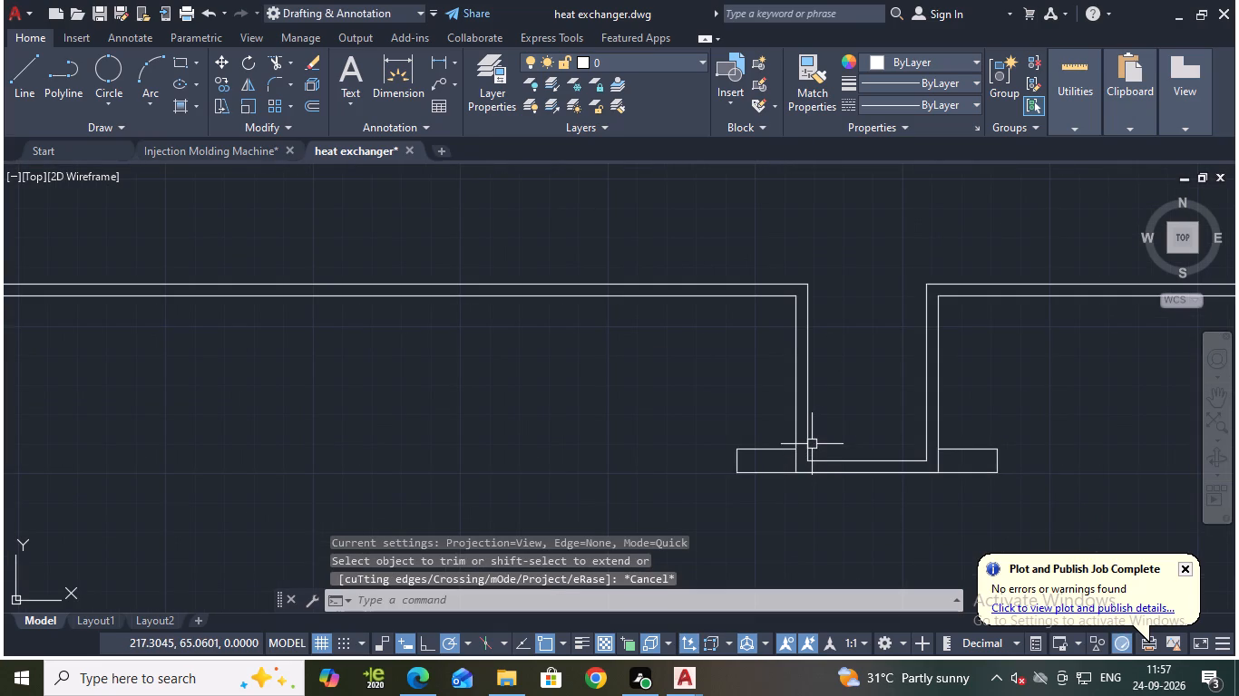
Stretch the second stub's two inner wall lines vertically downward past the copied plate's bottom line.
left_click(807, 449)
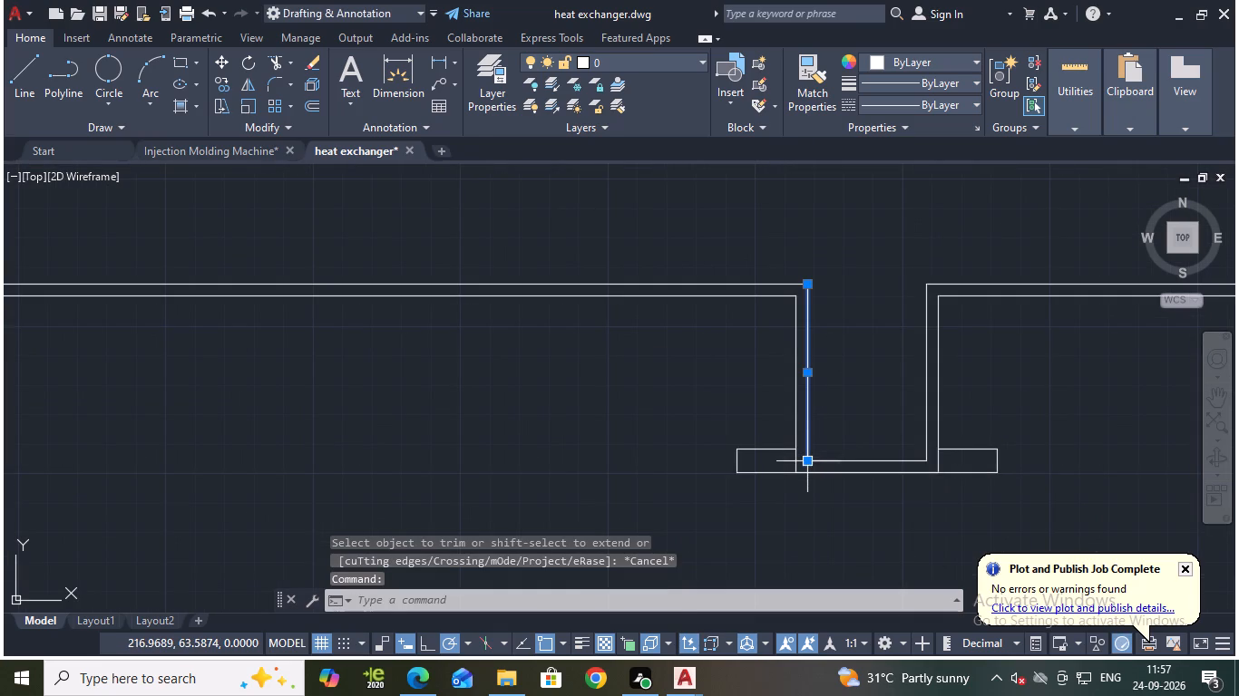
left_click(809, 461)
left_click(811, 503)
key("Escape")
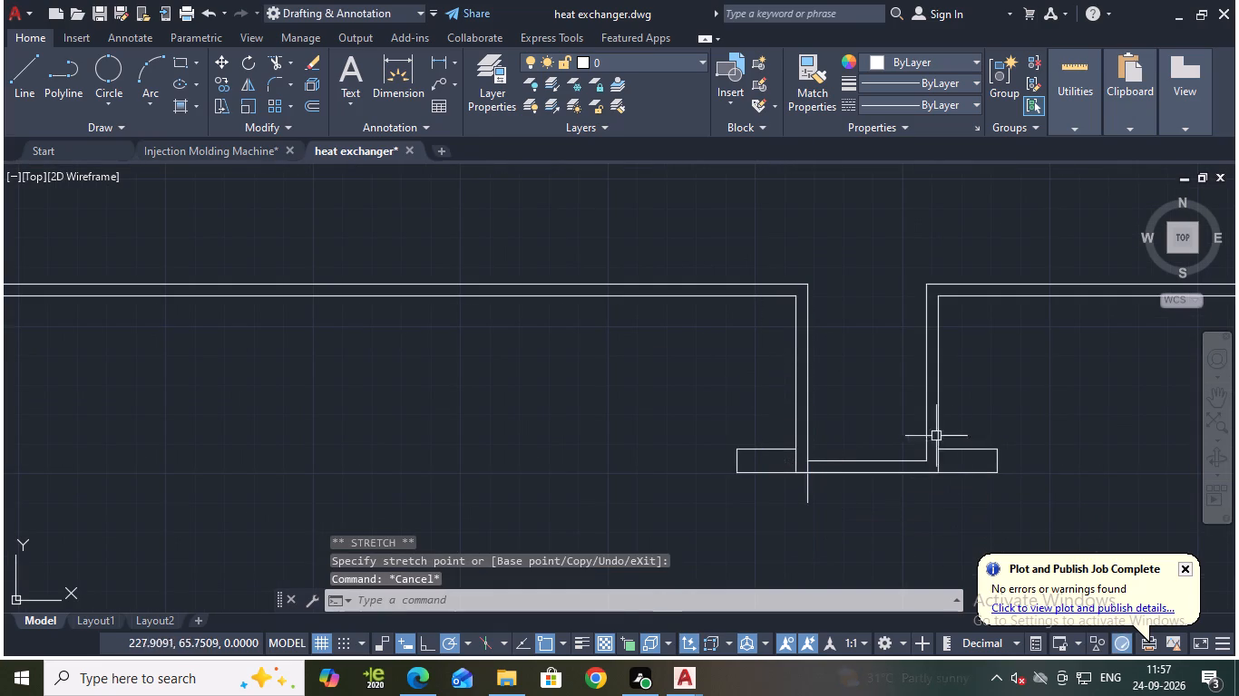
left_click(926, 438)
left_click(924, 460)
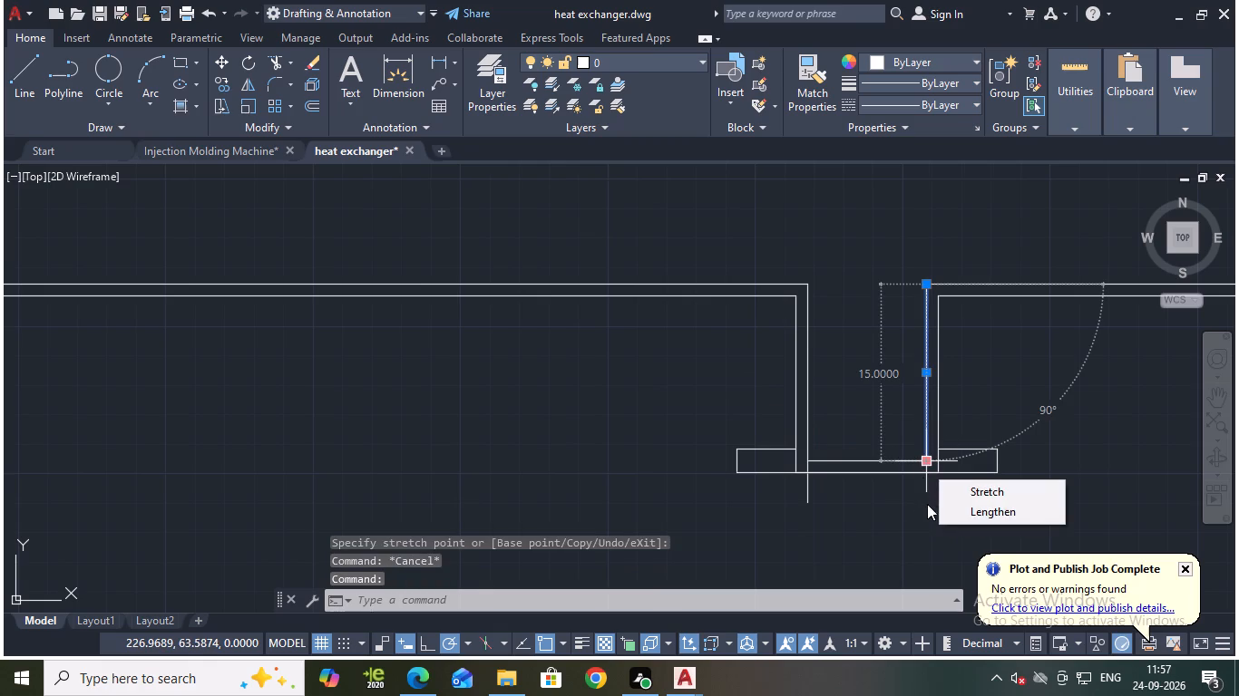
key("Escape")
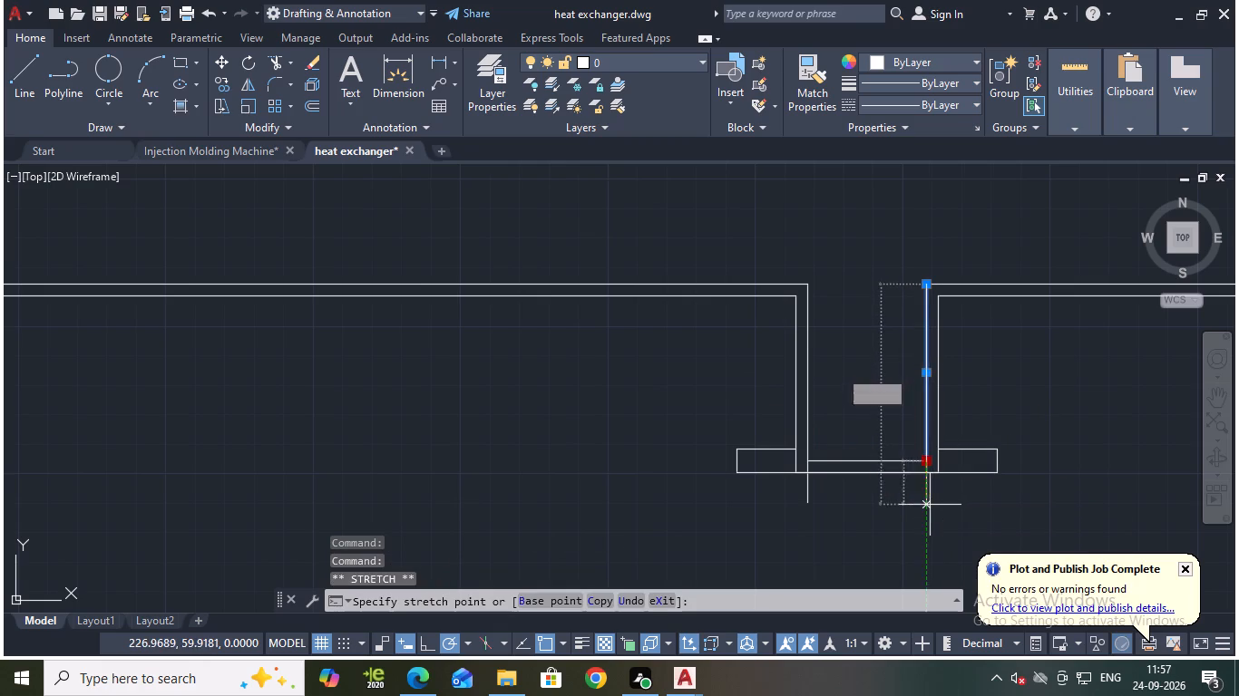
left_click(927, 507)
key("Escape")
Trim the second stub's outer wall ends inside the plate, its inner bottom line and the inner wall overhangs below the plate.
type("tr")
key("Return")
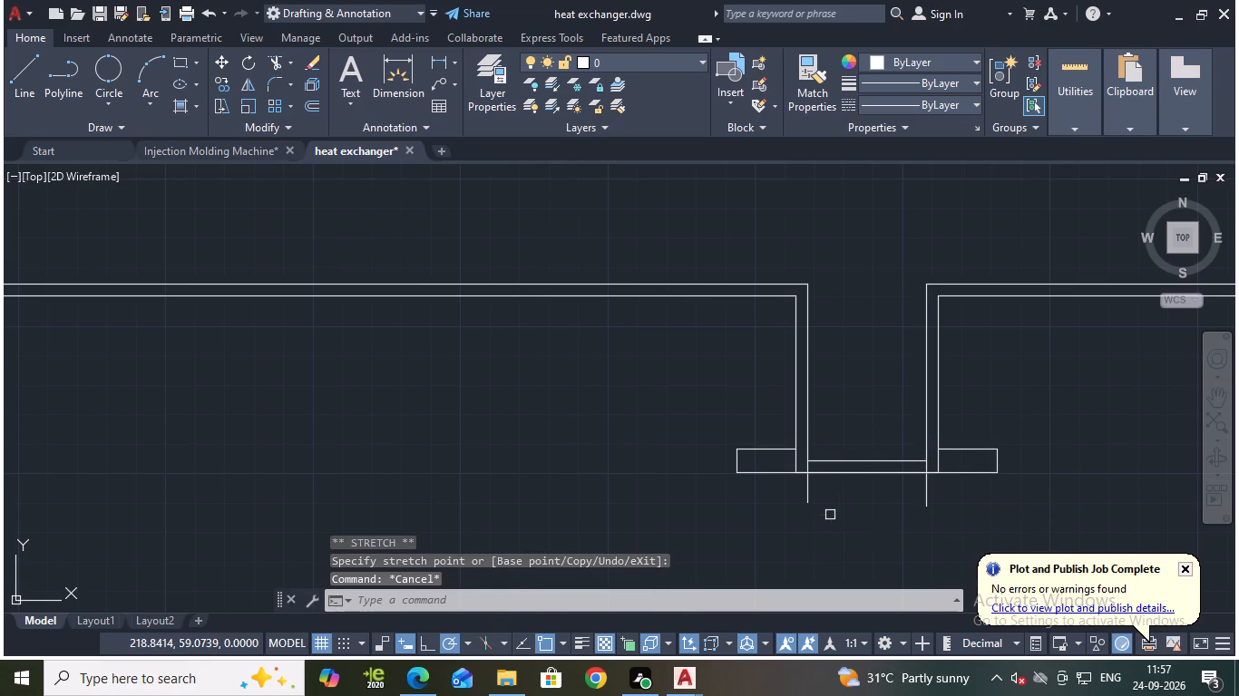
left_click(797, 464)
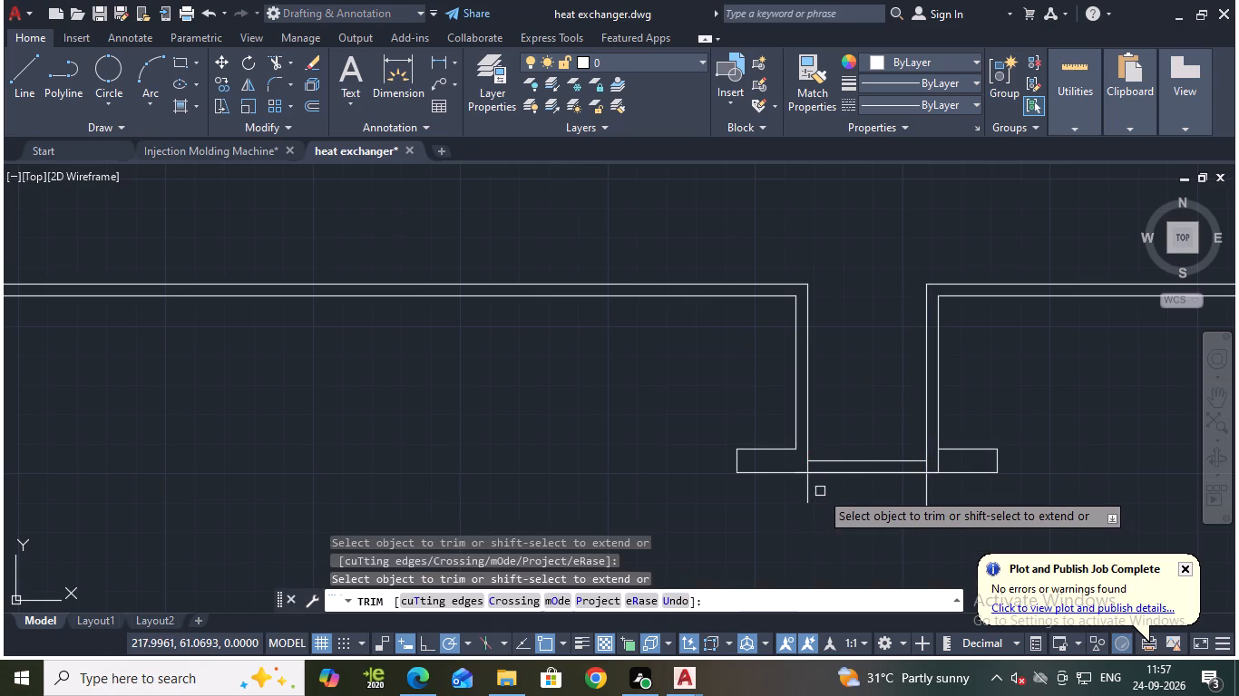
left_click(808, 488)
scroll(823, 445, "up", 2)
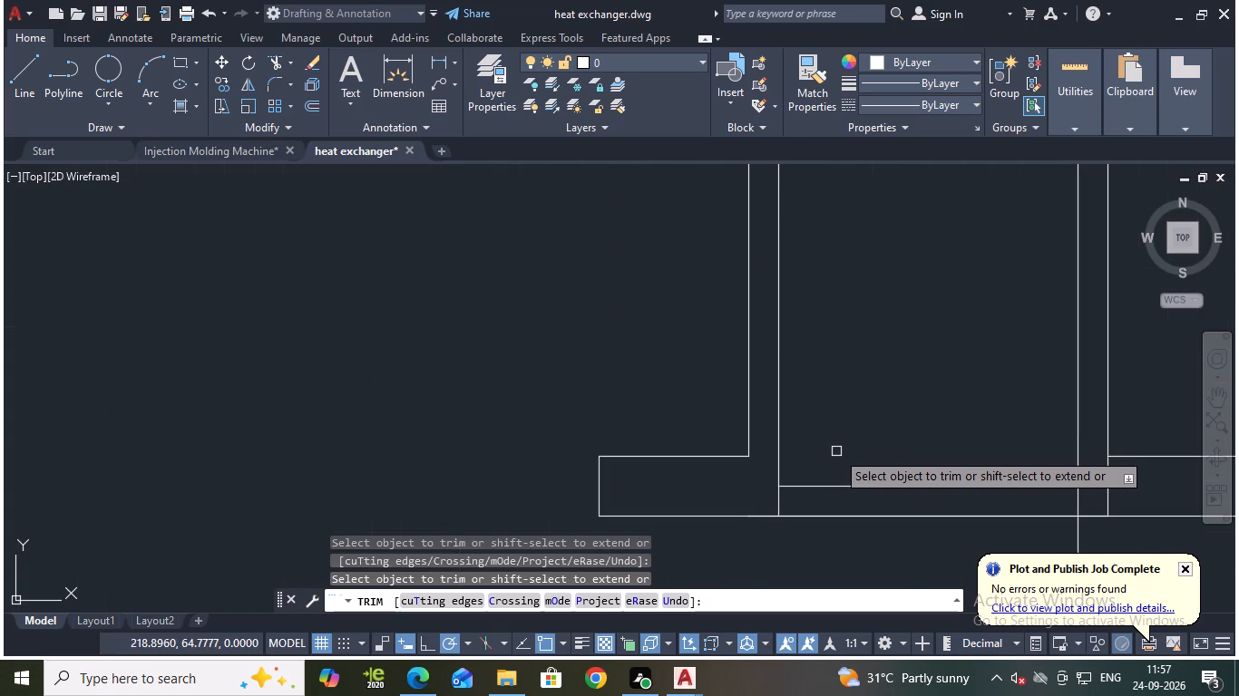
left_click(846, 484)
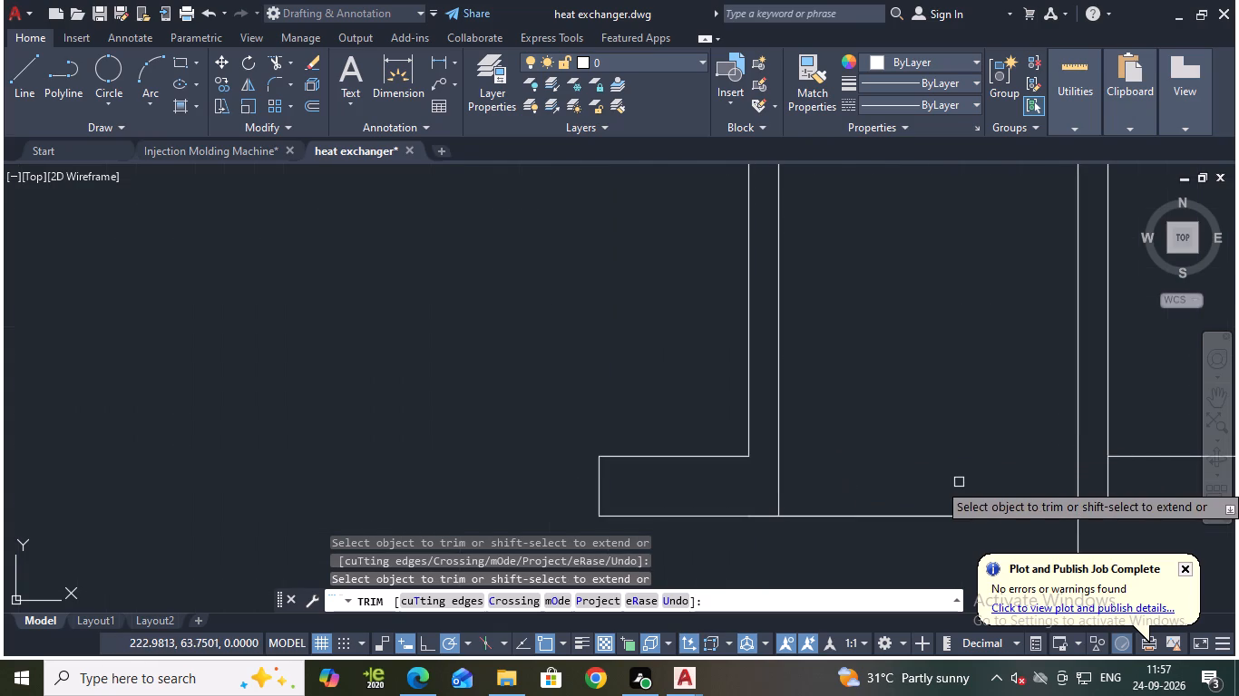
left_click(1079, 538)
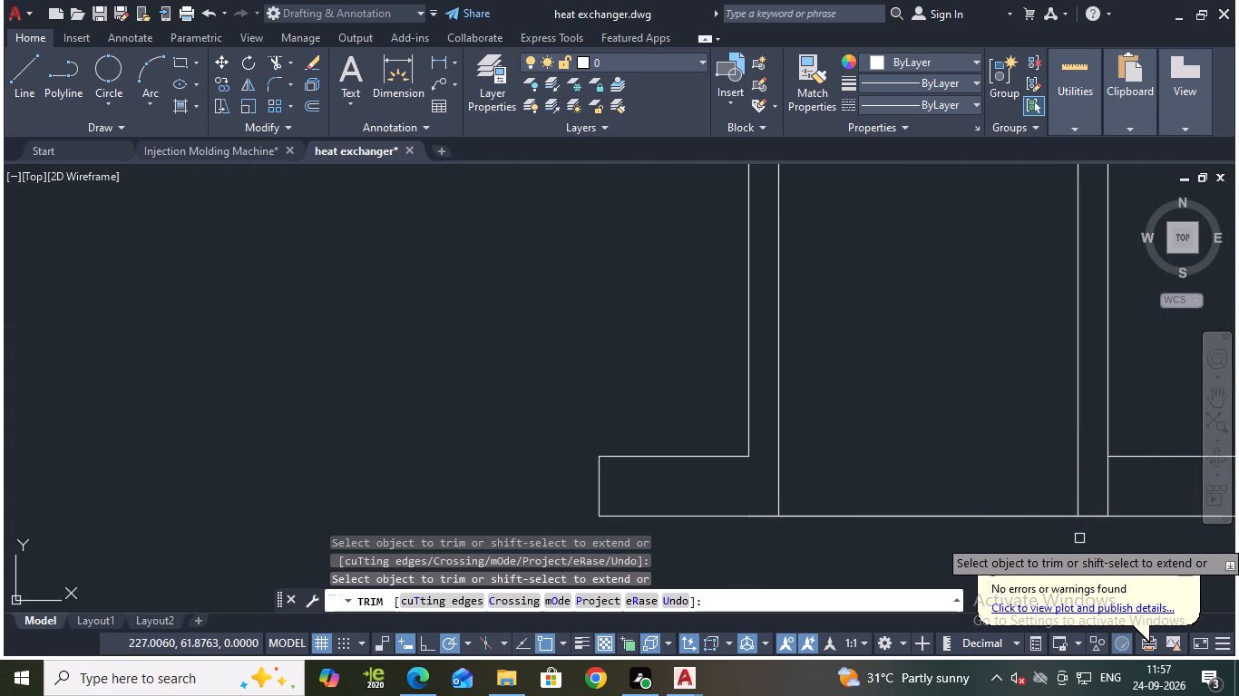
left_click(1105, 499)
scroll(922, 447, "down", 4)
key("Escape")
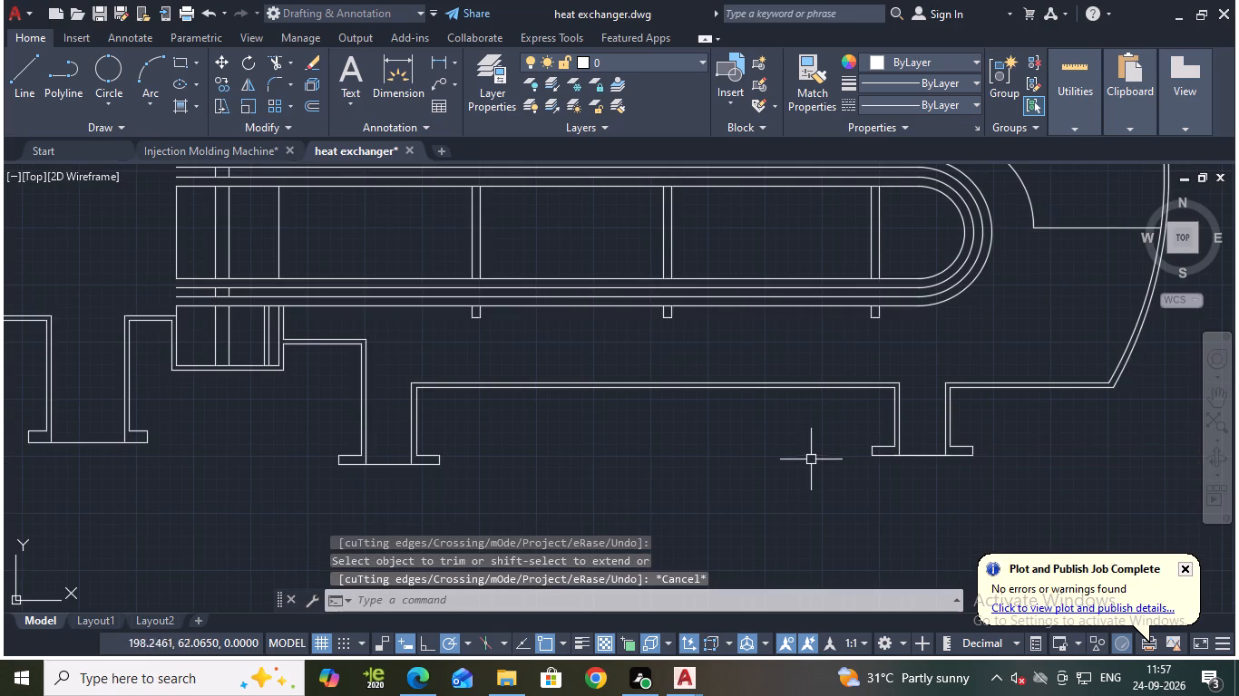
Save the drawing.
key("ctrl+s")
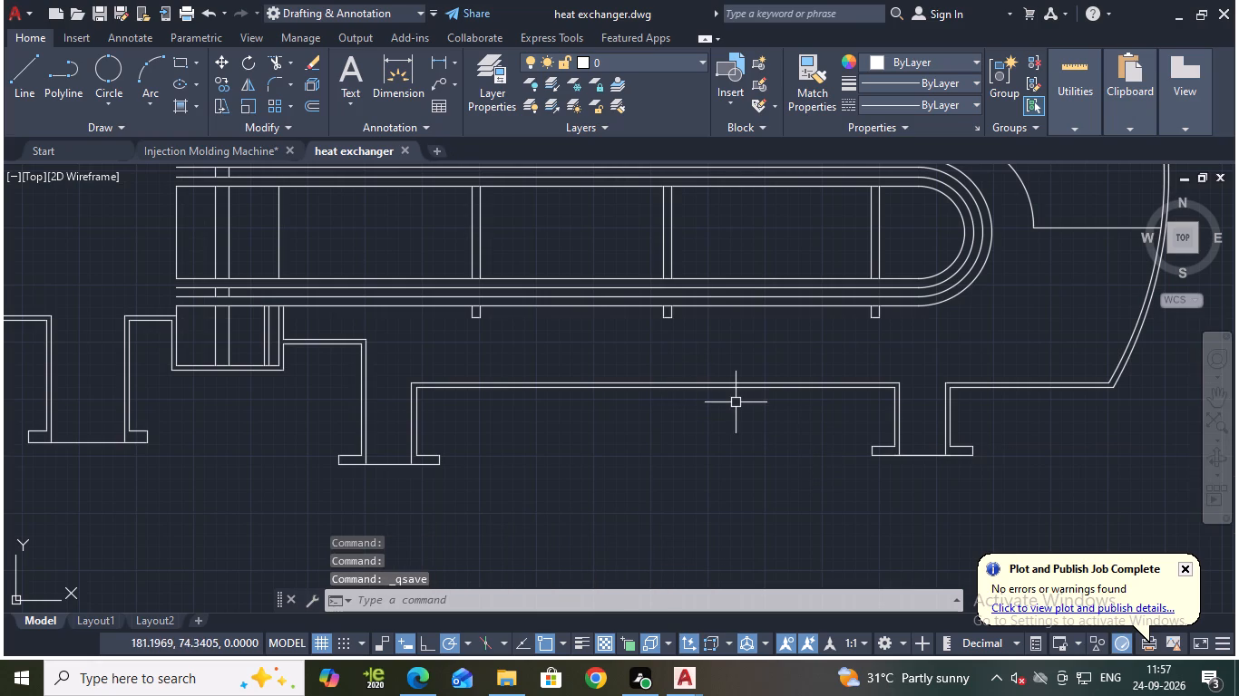
key("ctrl+s")
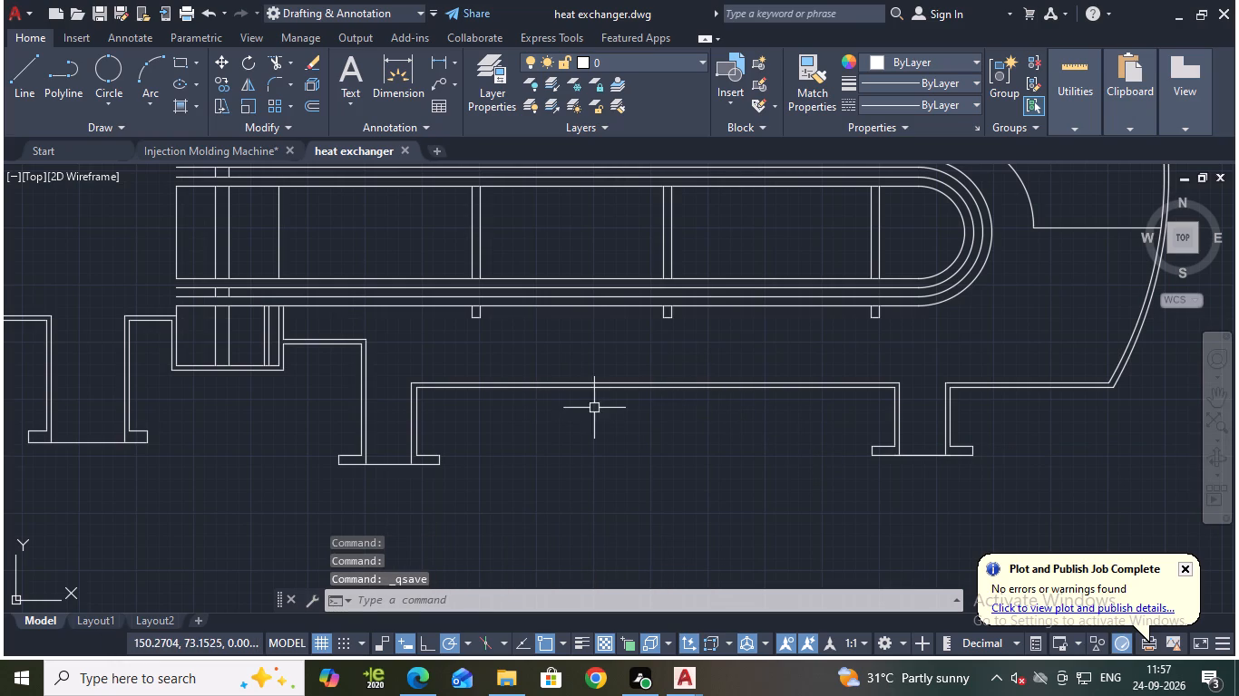
Draw a horizontal line about 64 units long from the midpoint of the tube sheet's channel-side edge past the channel's domed end.
scroll(594, 408, "down", 1)
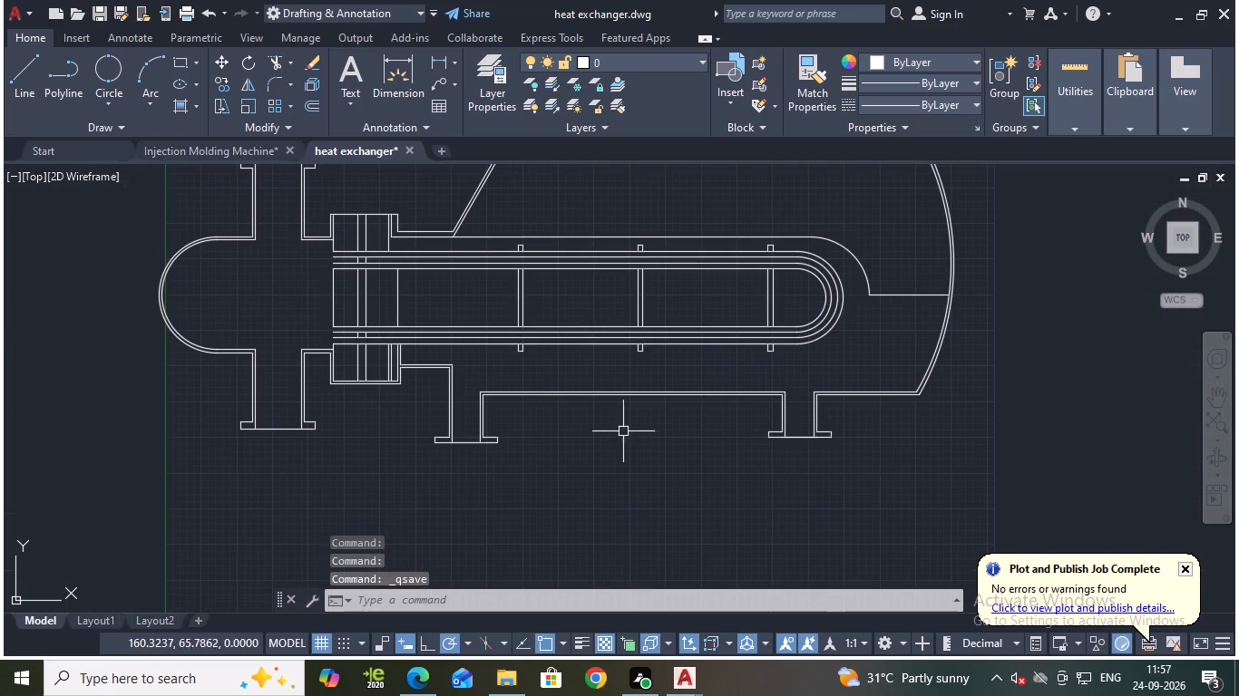
middle_click_drag(620, 453, 663, 476)
scroll(451, 364, "up", 1)
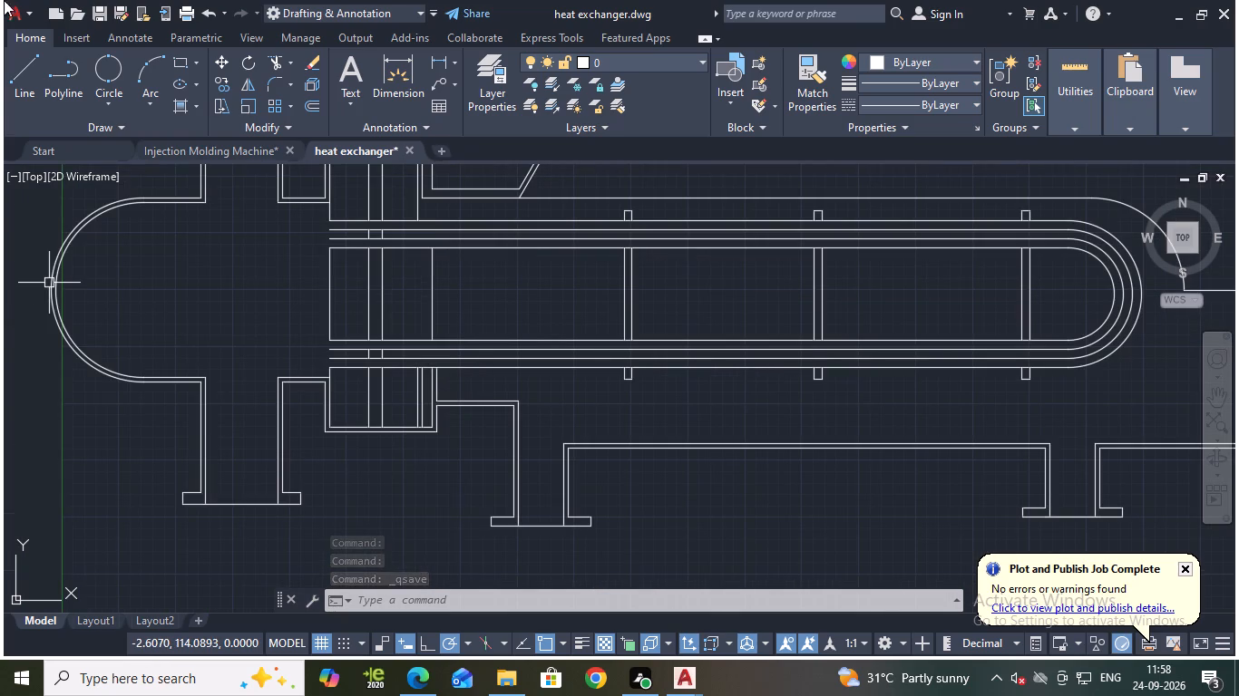
left_click(14, 75)
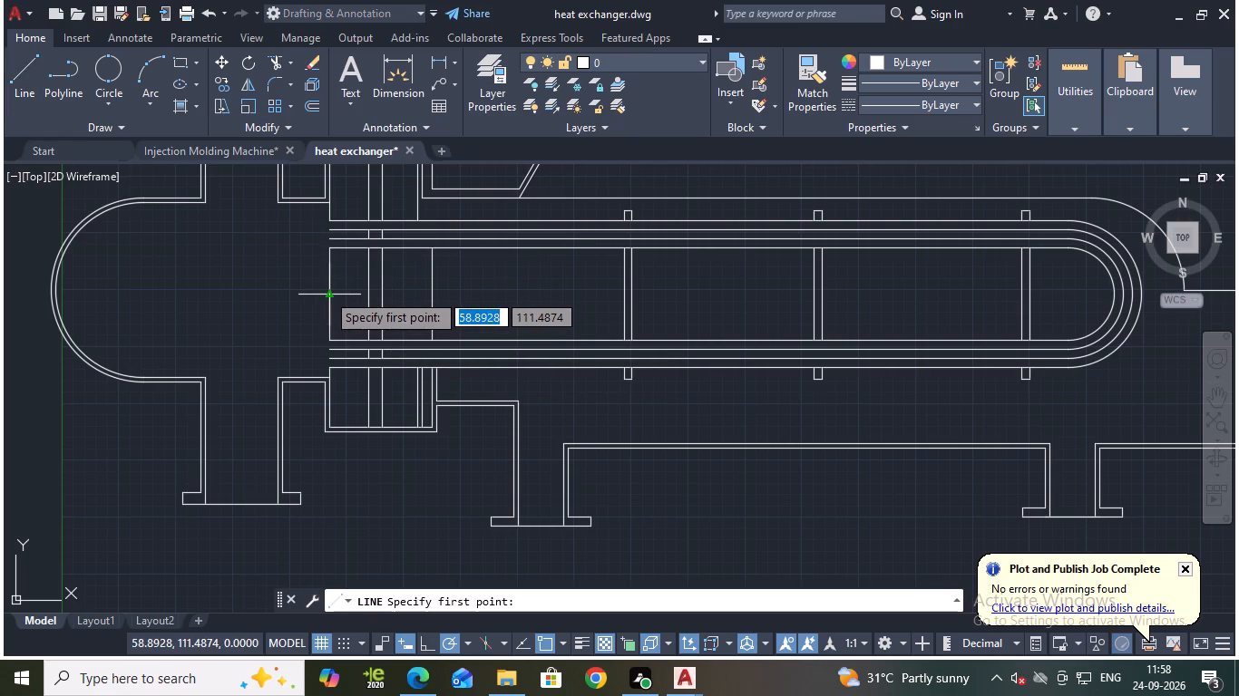
left_click(327, 293)
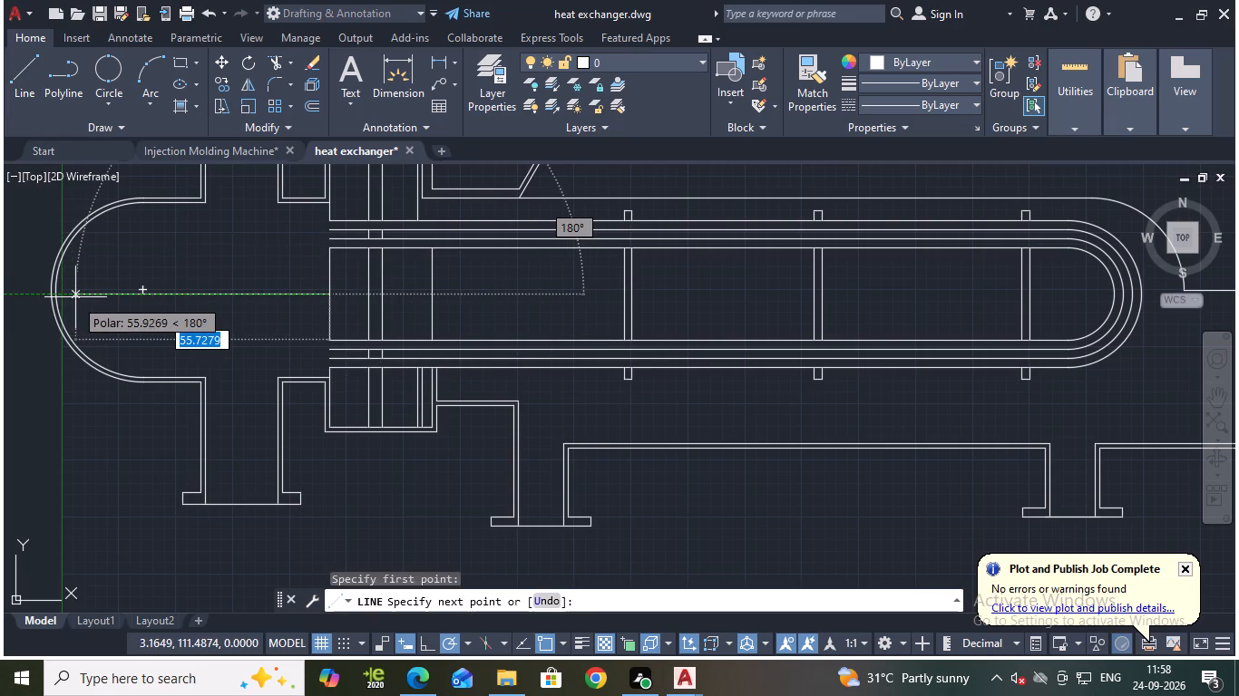
scroll(76, 295, "up", 1)
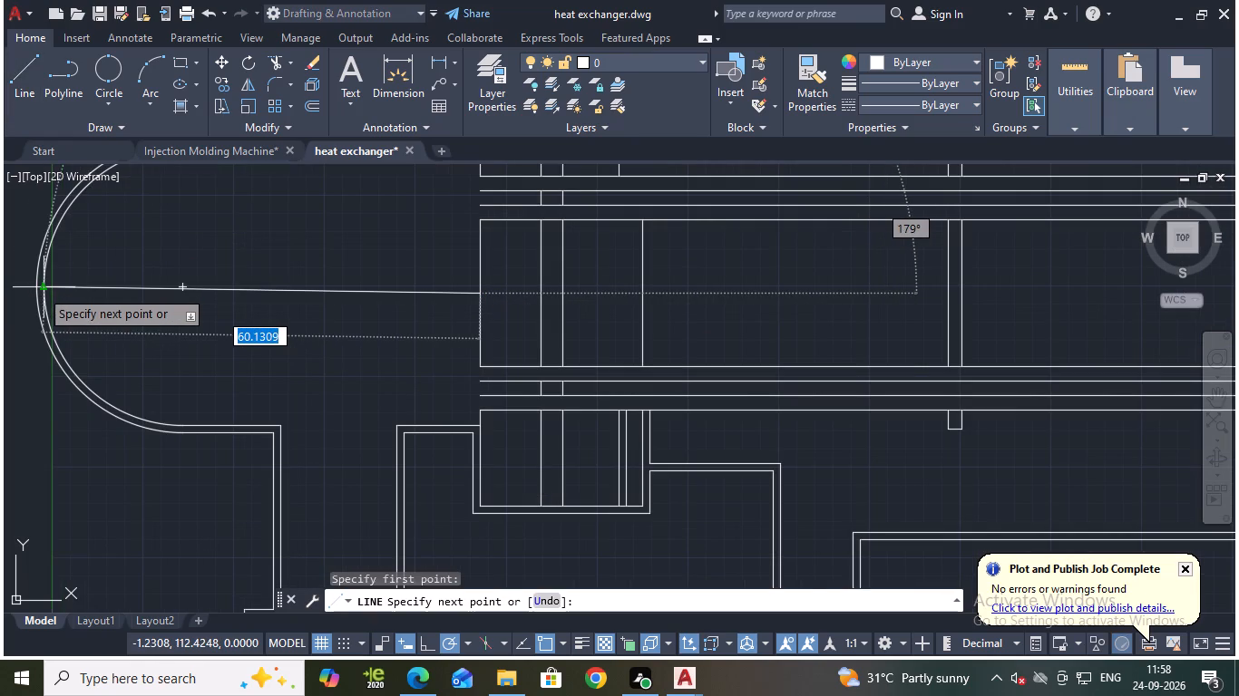
left_click(12, 291)
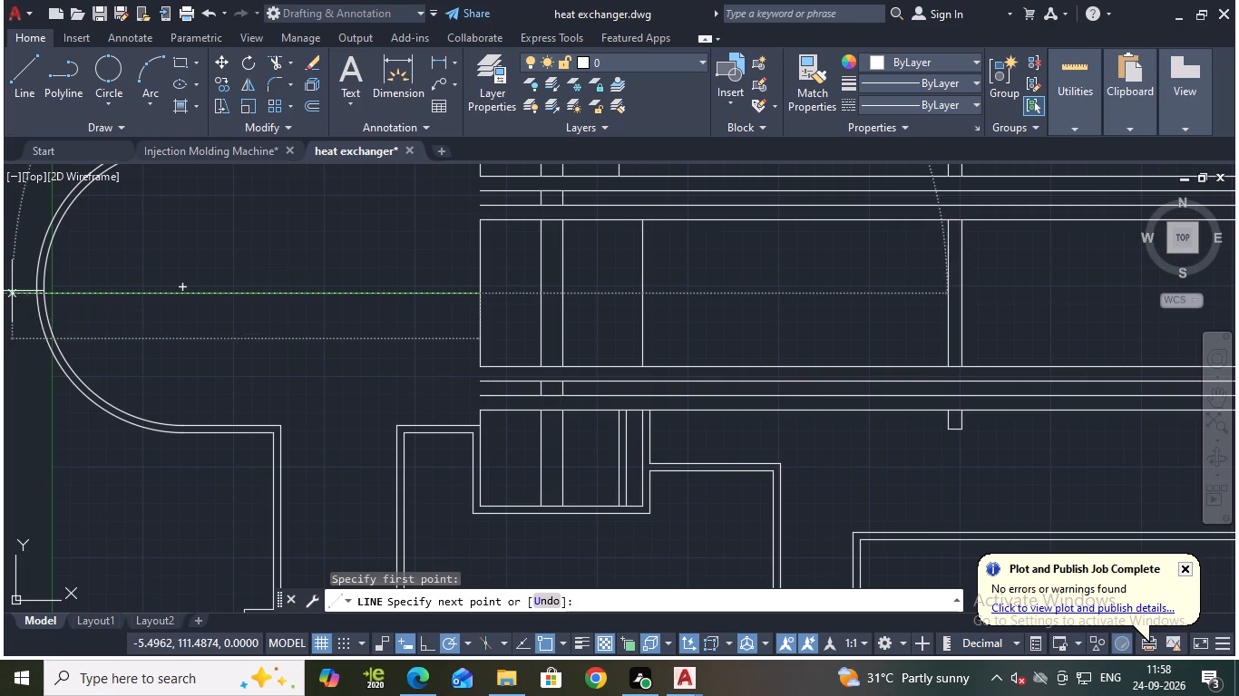
key("Escape")
Offset the channel's horizontal centre line by 1 unit above and 1 unit below.
left_click(303, 293)
key("o")
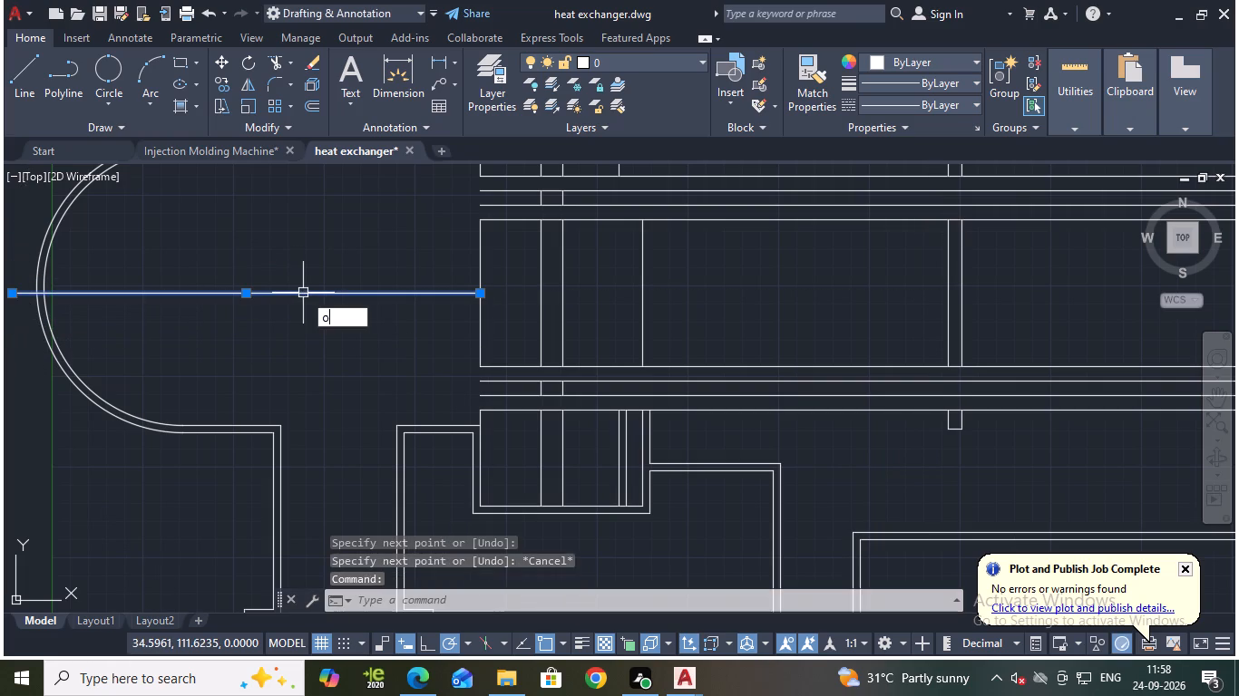
key("Return")
key("Return")
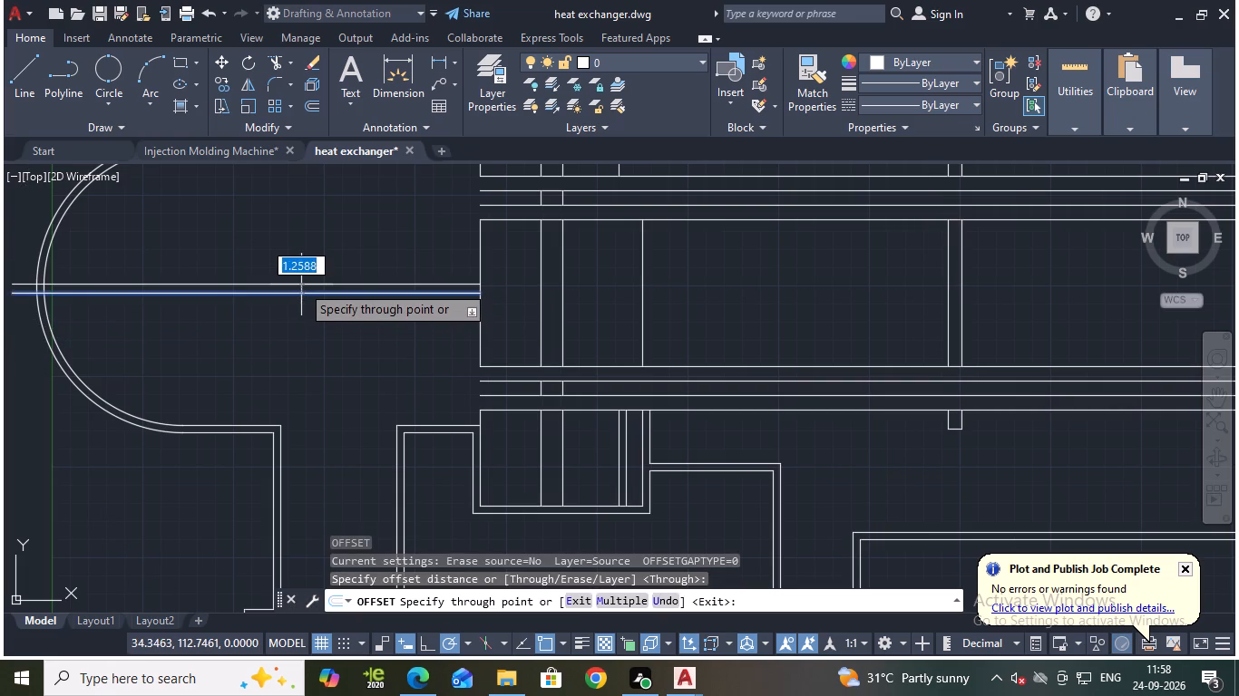
key("1")
key("Return")
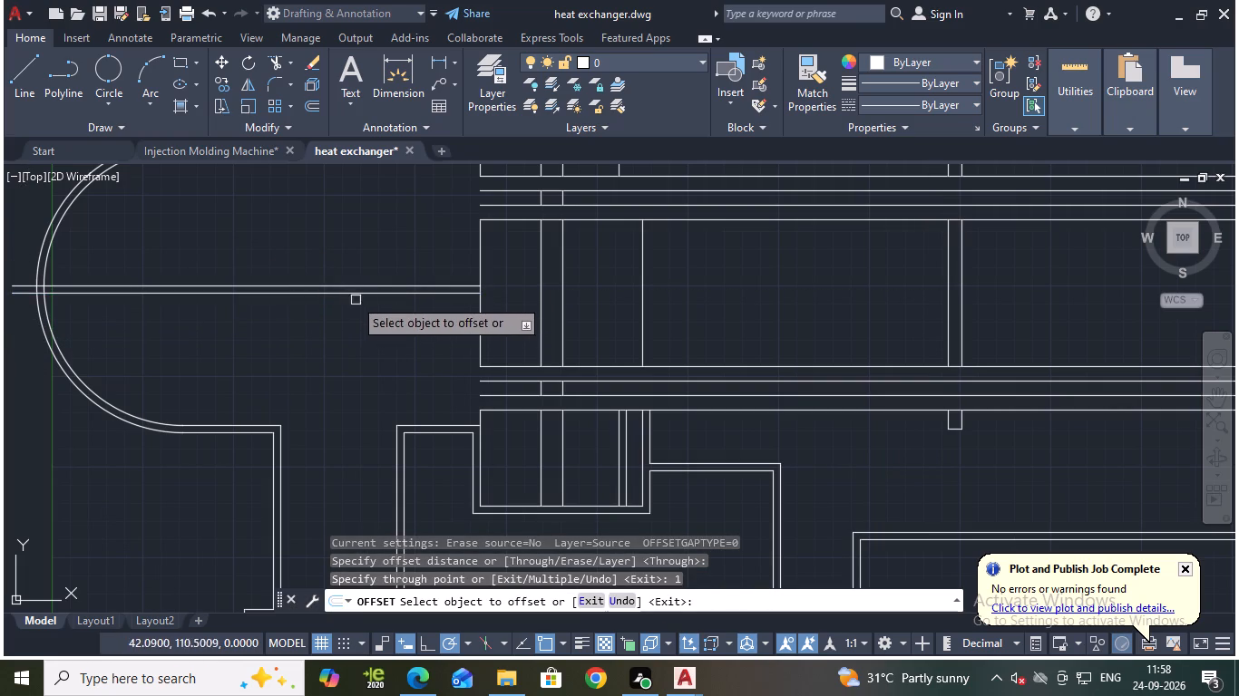
left_click(348, 295)
key("1")
key("Return")
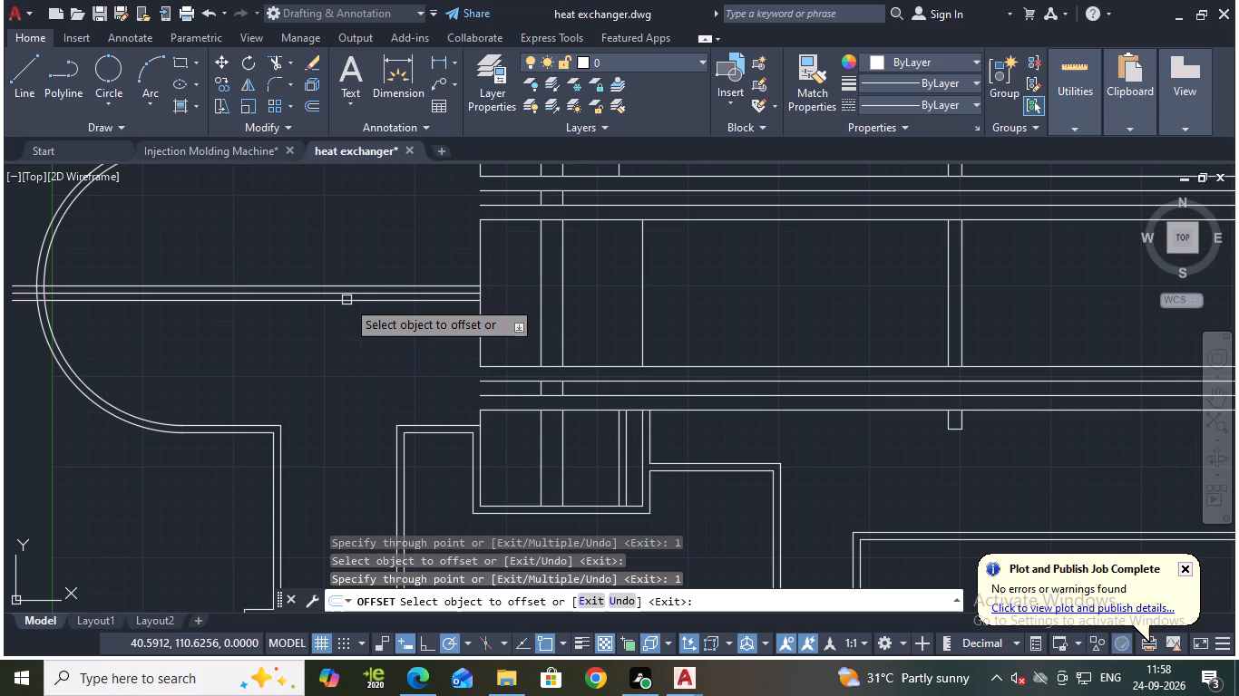
key("Escape")
Erase the original centre line between the two offset lines in the channel.
left_click(313, 293)
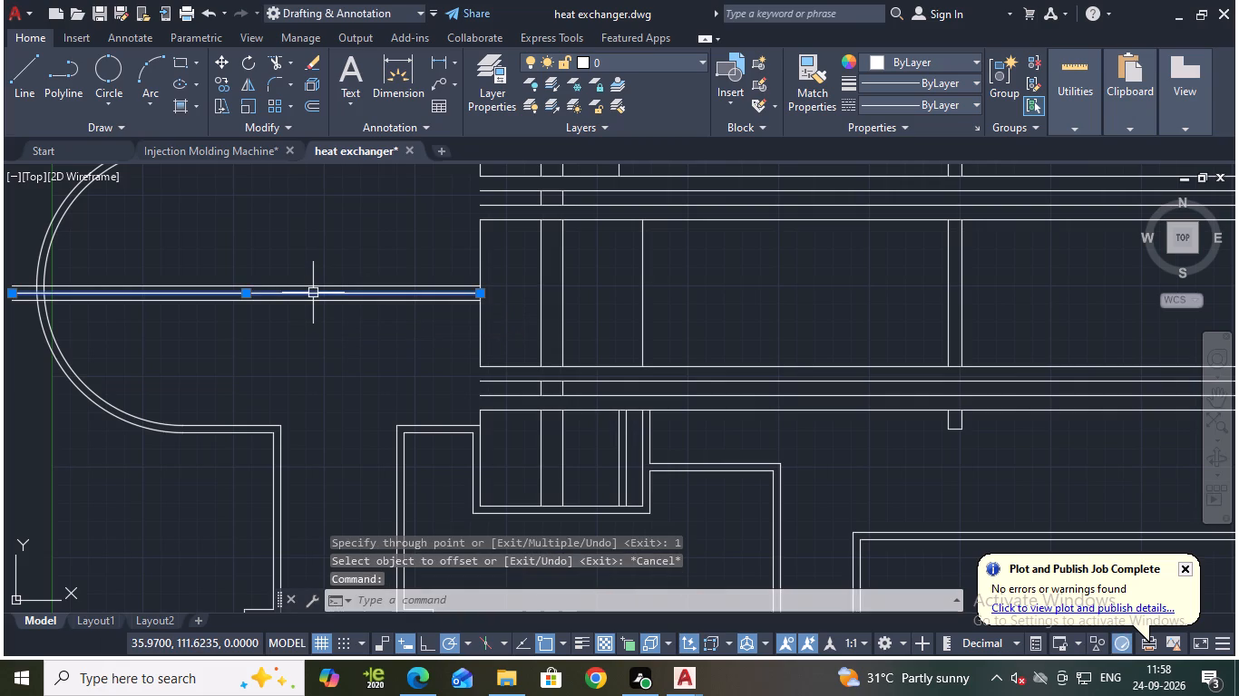
key("e")
key("Return")
key("r")
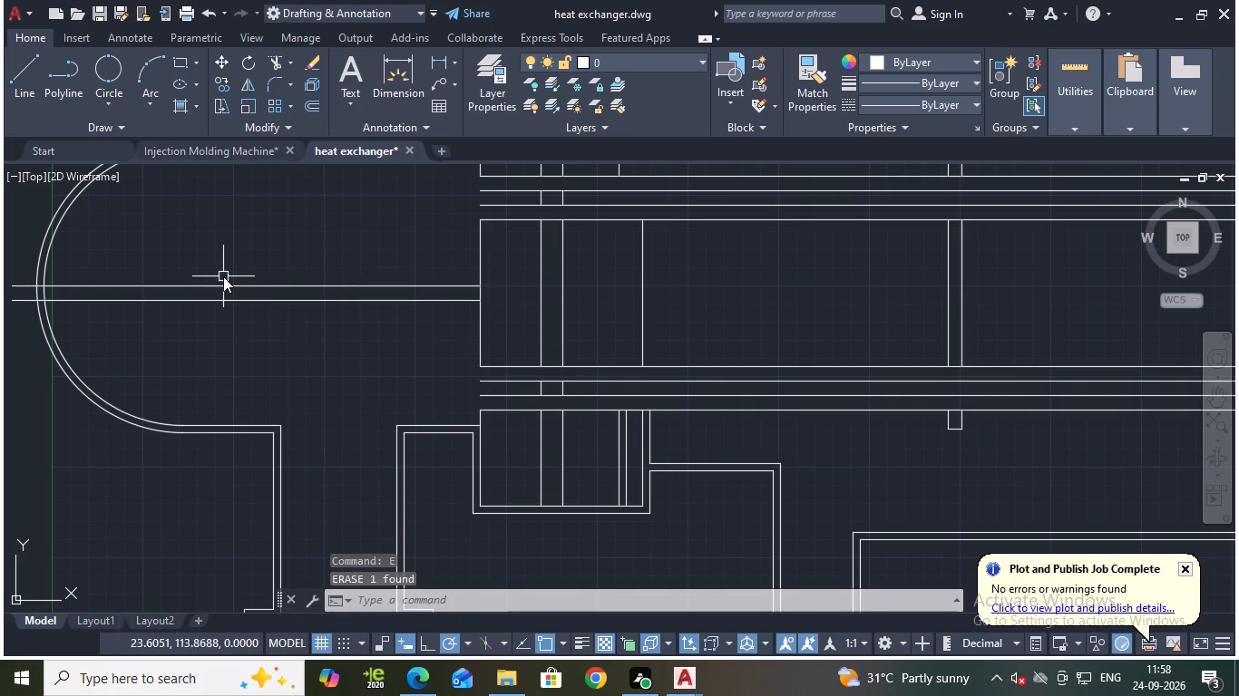
key("Escape")
Trim both partition lines back to the dome's inner arc, and remove the inner arc segment between them.
type("tr")
key("Return")
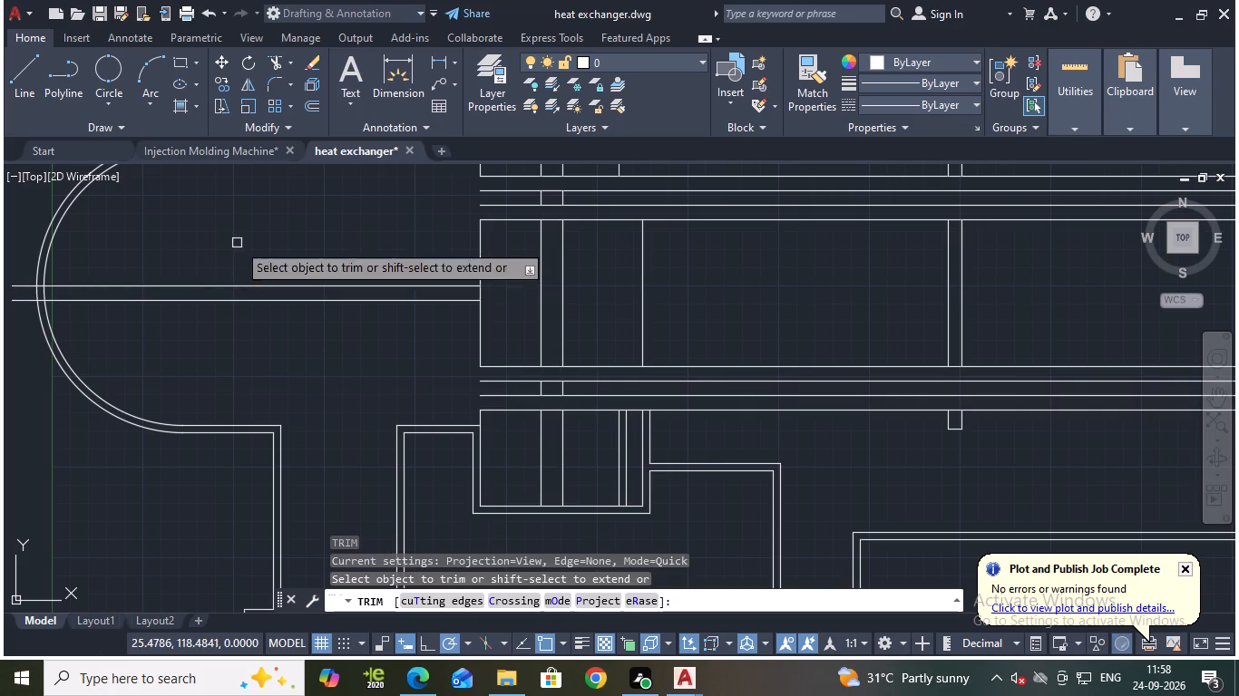
middle_click_drag(239, 243, 347, 292)
scroll(177, 326, "up", 2)
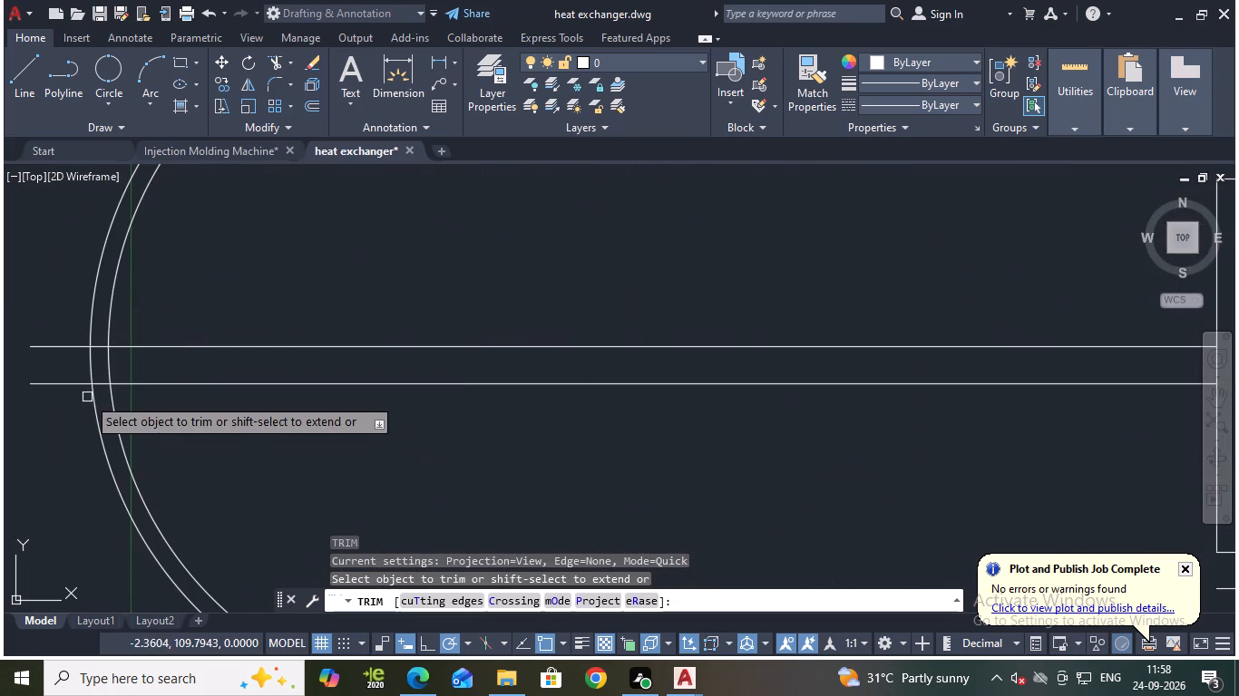
left_click(101, 387)
left_click(96, 347)
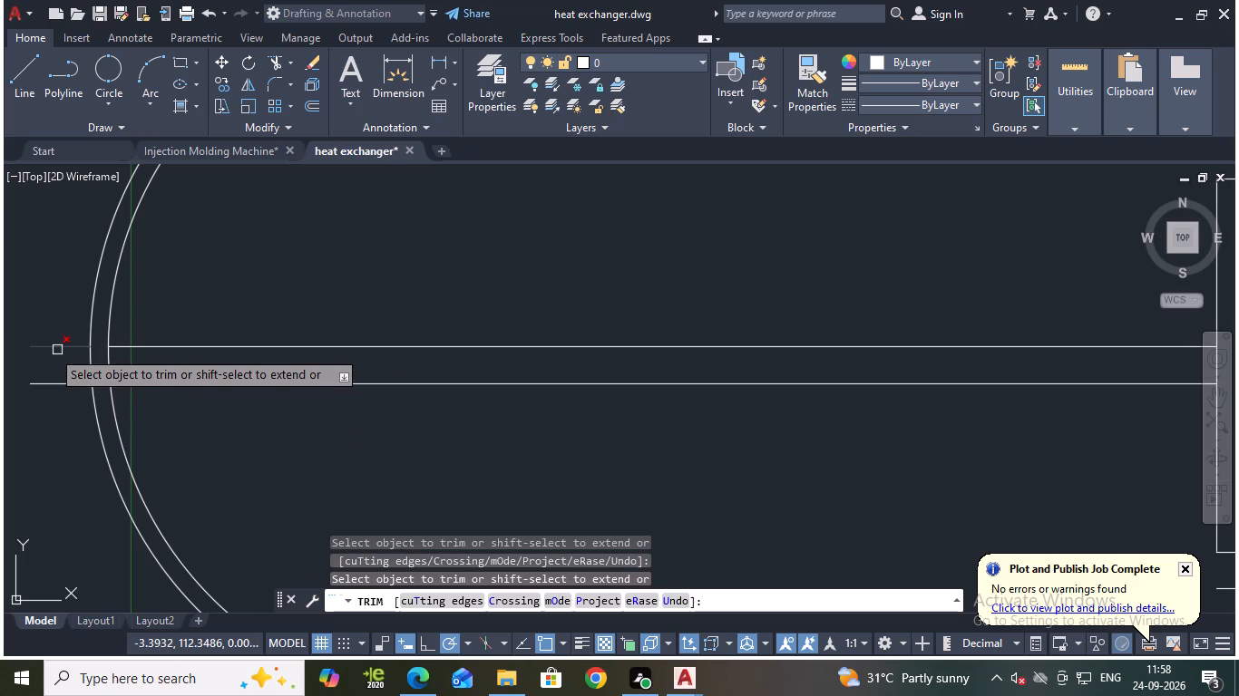
left_click(42, 349)
left_click(54, 387)
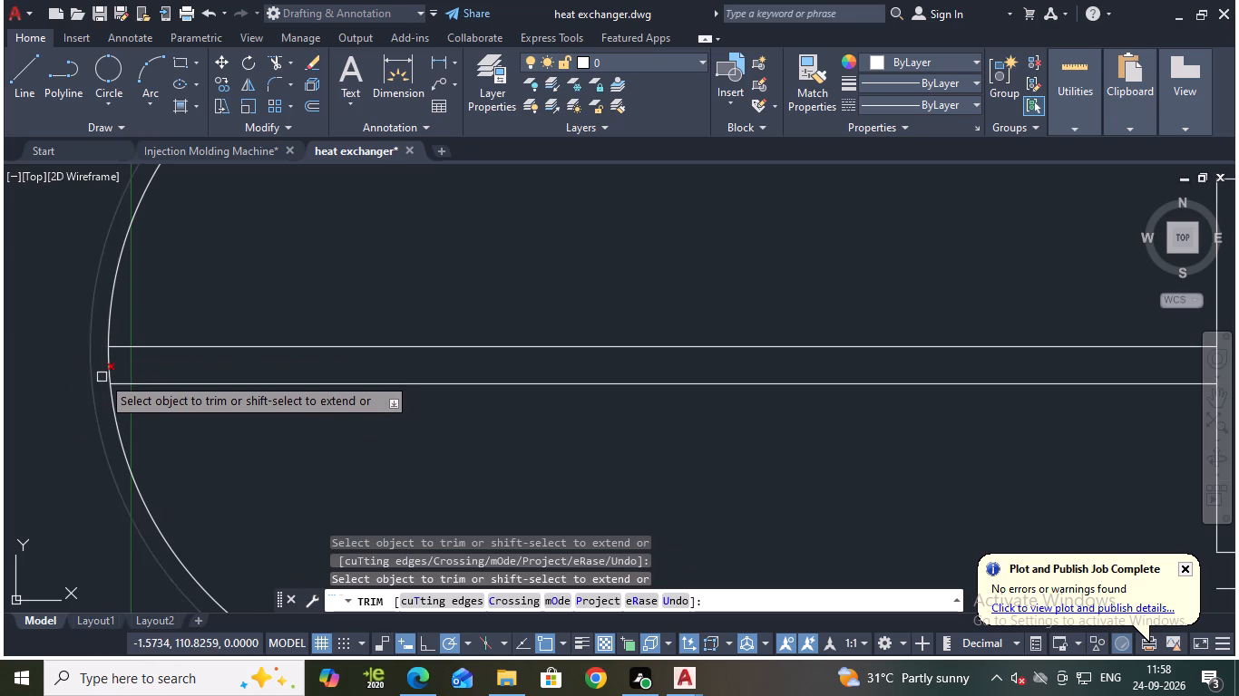
left_click(110, 369)
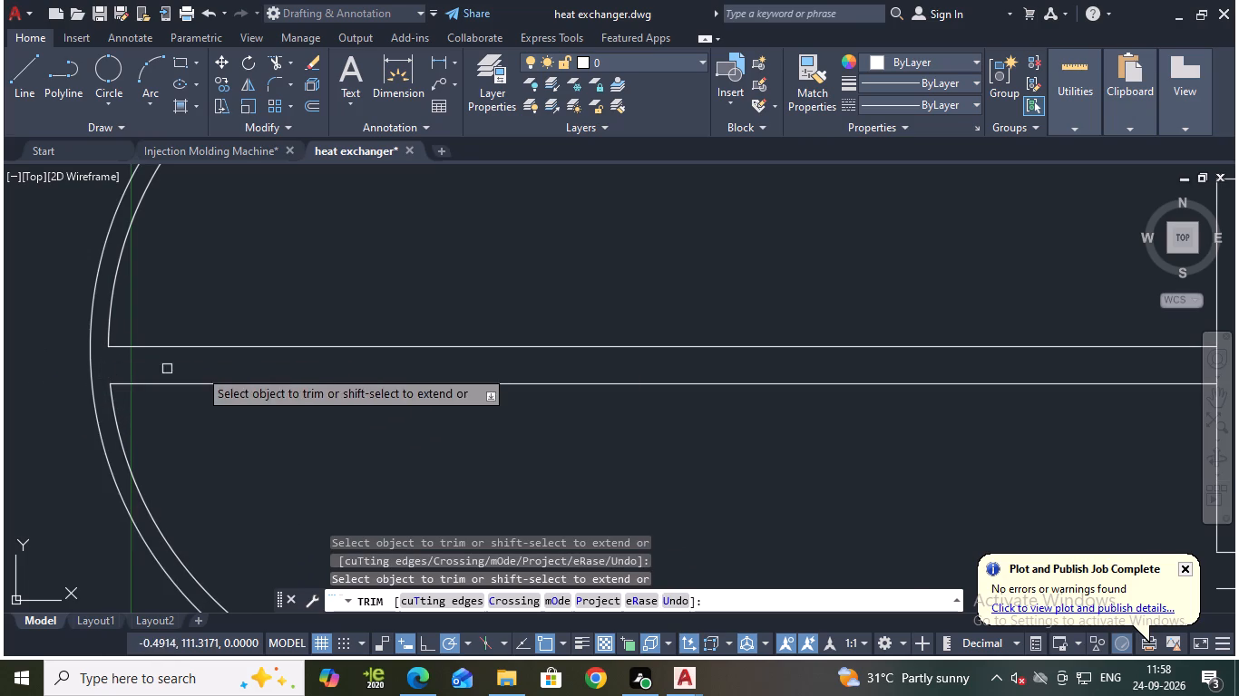
scroll(435, 355, "down", 2)
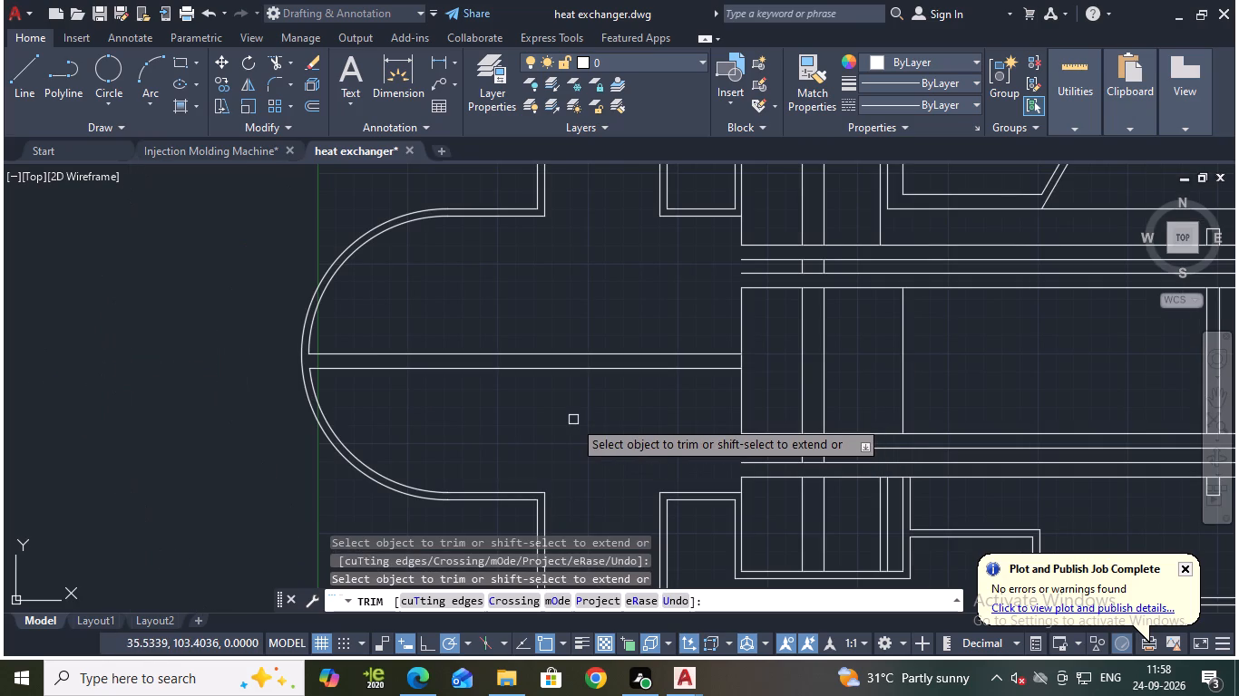
Save the drawing.
key("ctrl+s")
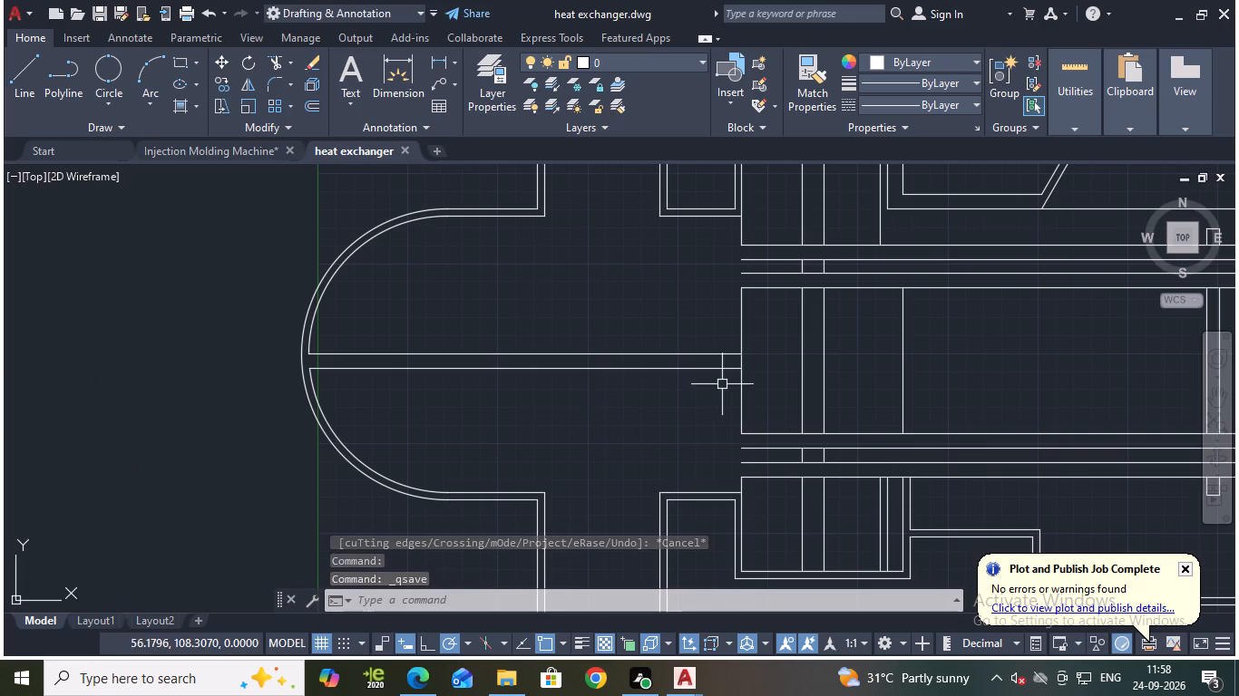
Trim the tube sheet's channel-side edge between the two partition lines.
type("tr")
key("Return")
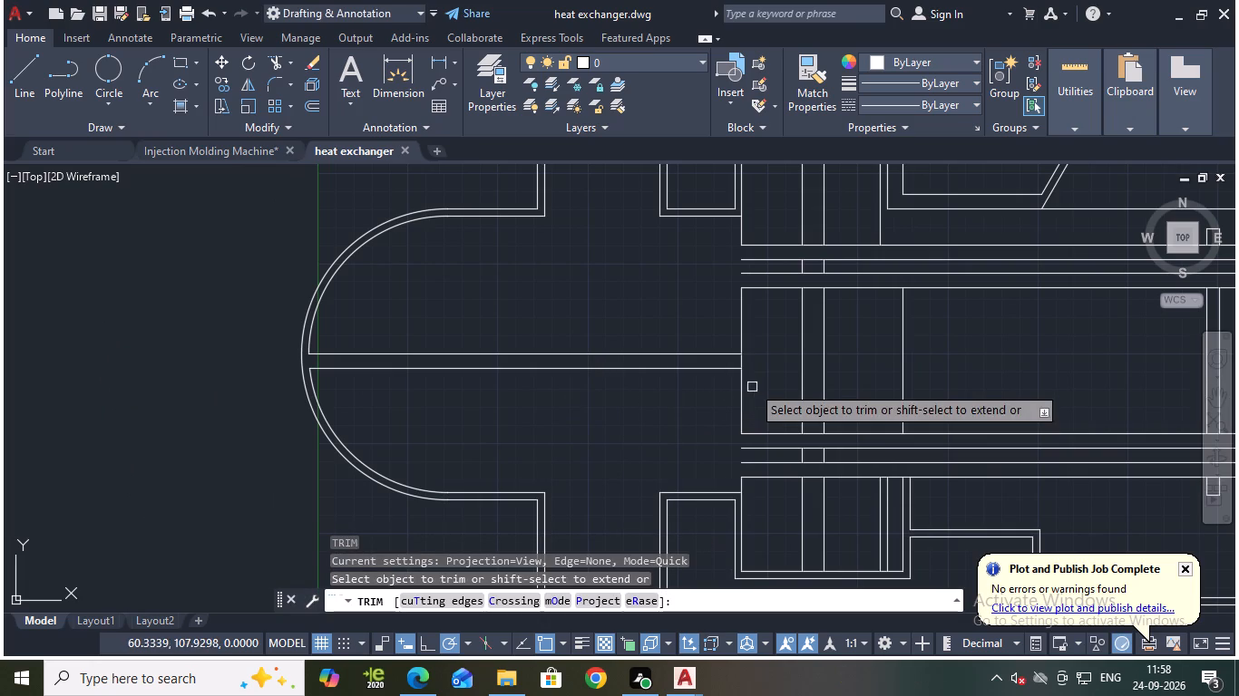
left_click(743, 362)
scroll(790, 367, "down", 2)
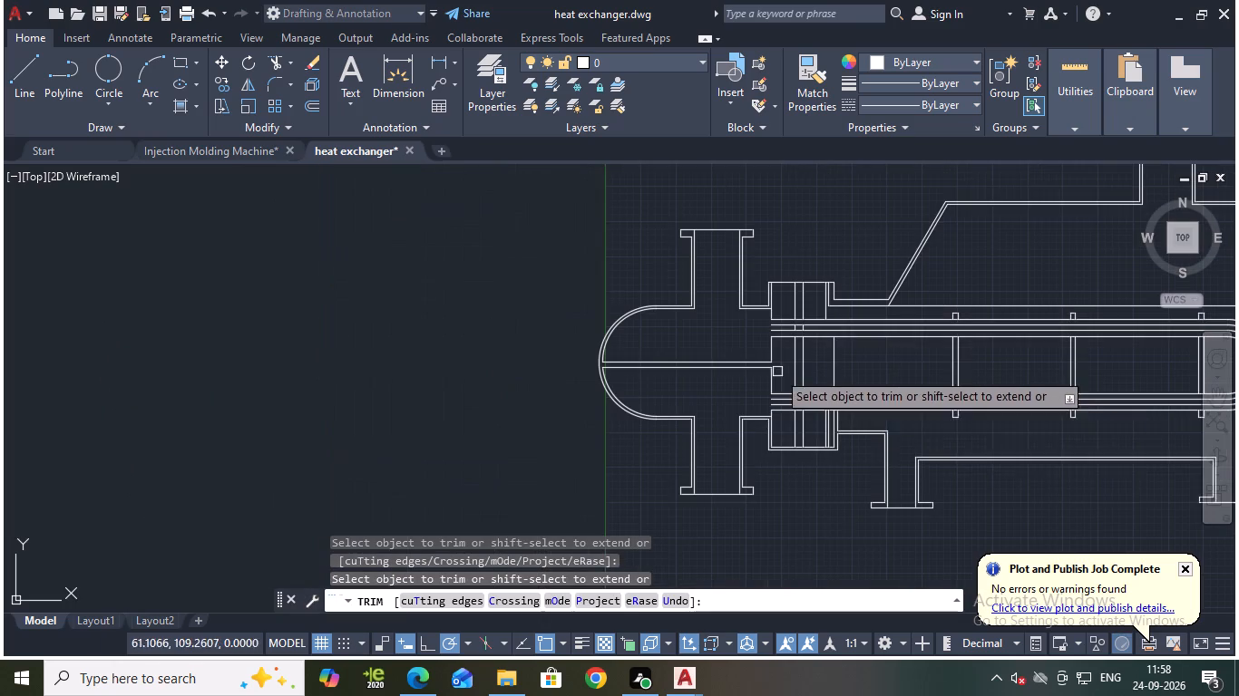
middle_click_drag(959, 478, 893, 468)
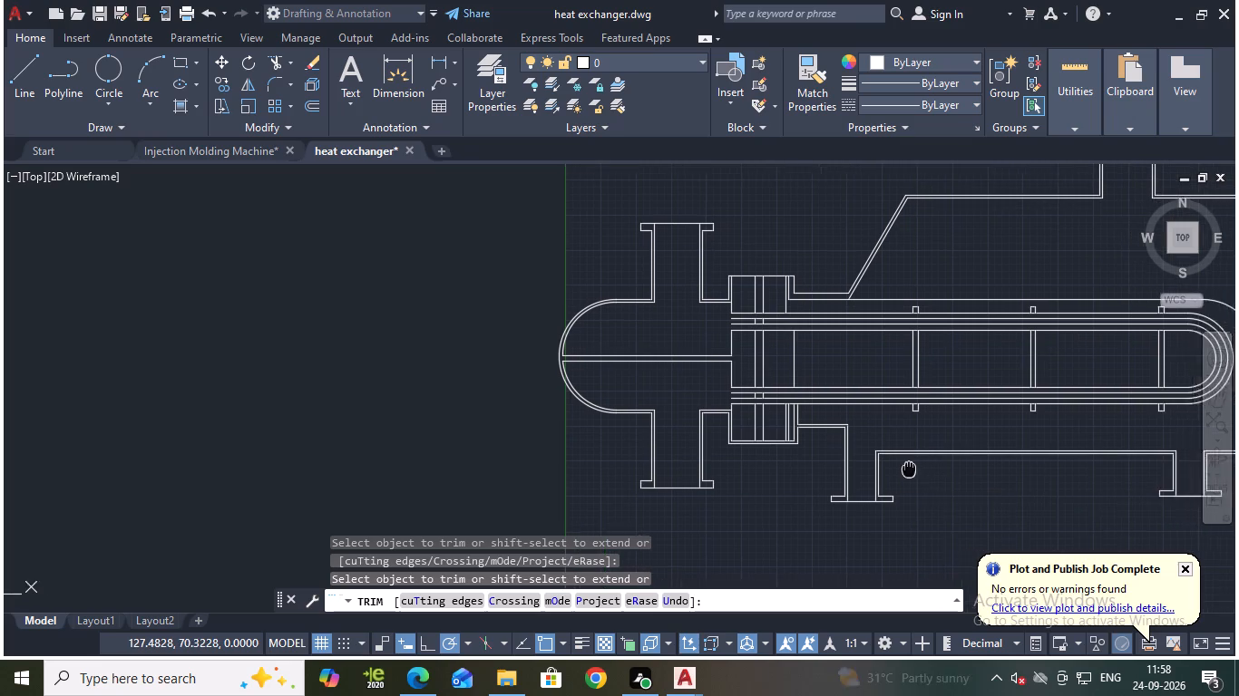
scroll(795, 393, "up", 1)
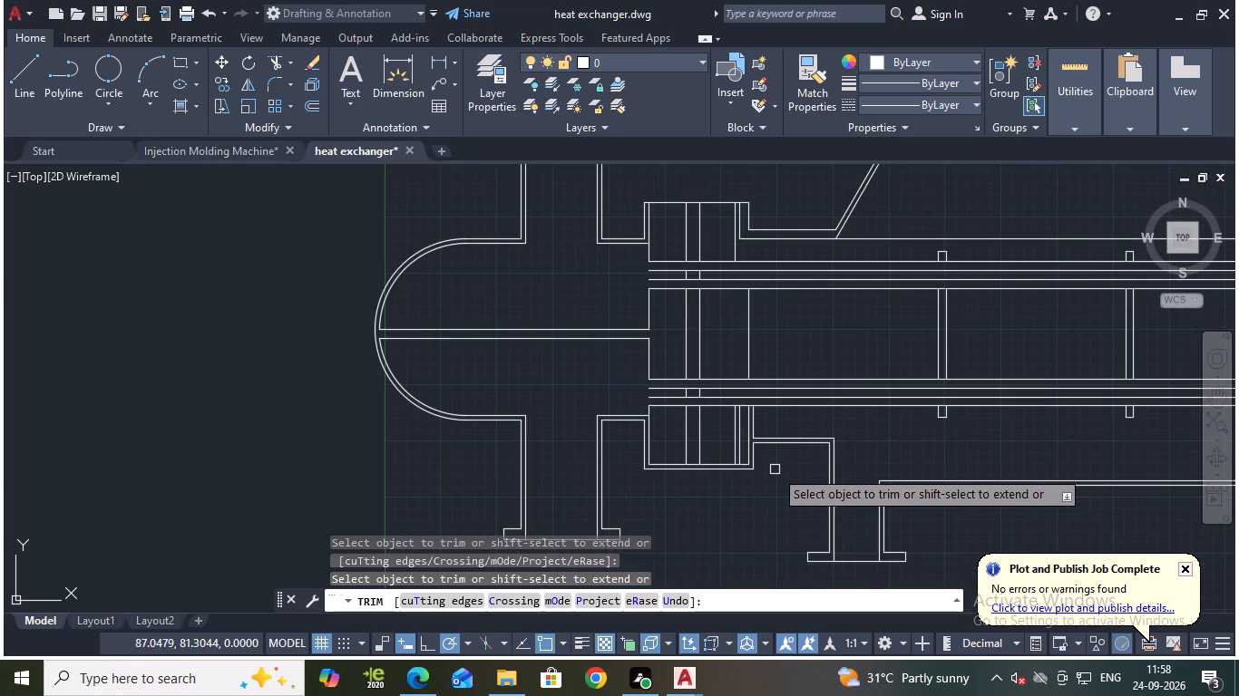
scroll(771, 469, "up", 1)
key("Escape")
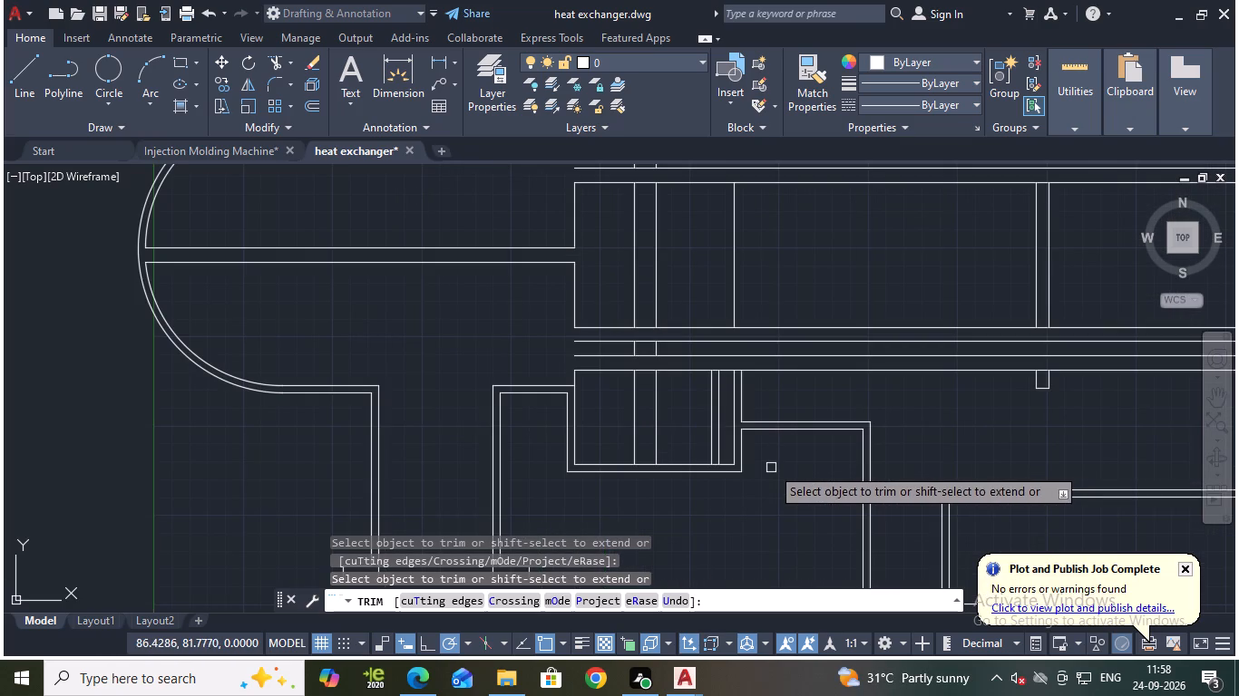
Erase the two closely spaced short vertical lines inside the lower flange block, beside its shell-side wall.
left_click(720, 430)
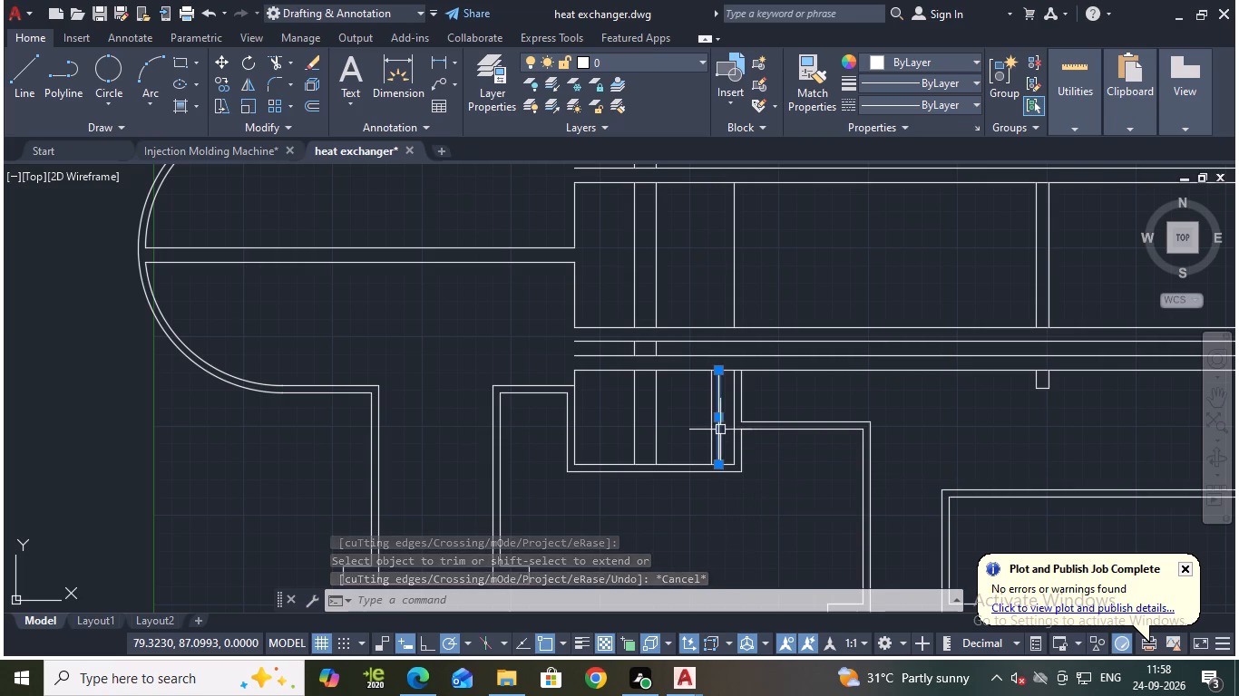
left_click(706, 432)
left_click(711, 433)
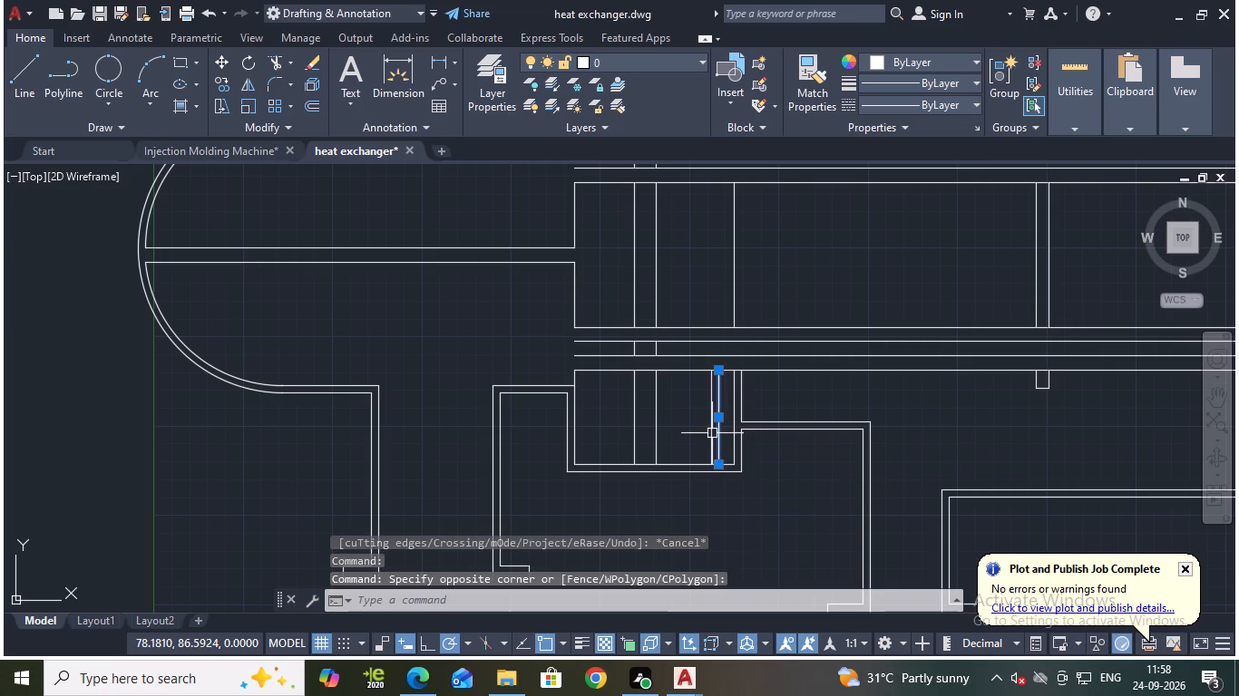
left_click(712, 433)
left_click(716, 435)
key("Escape")
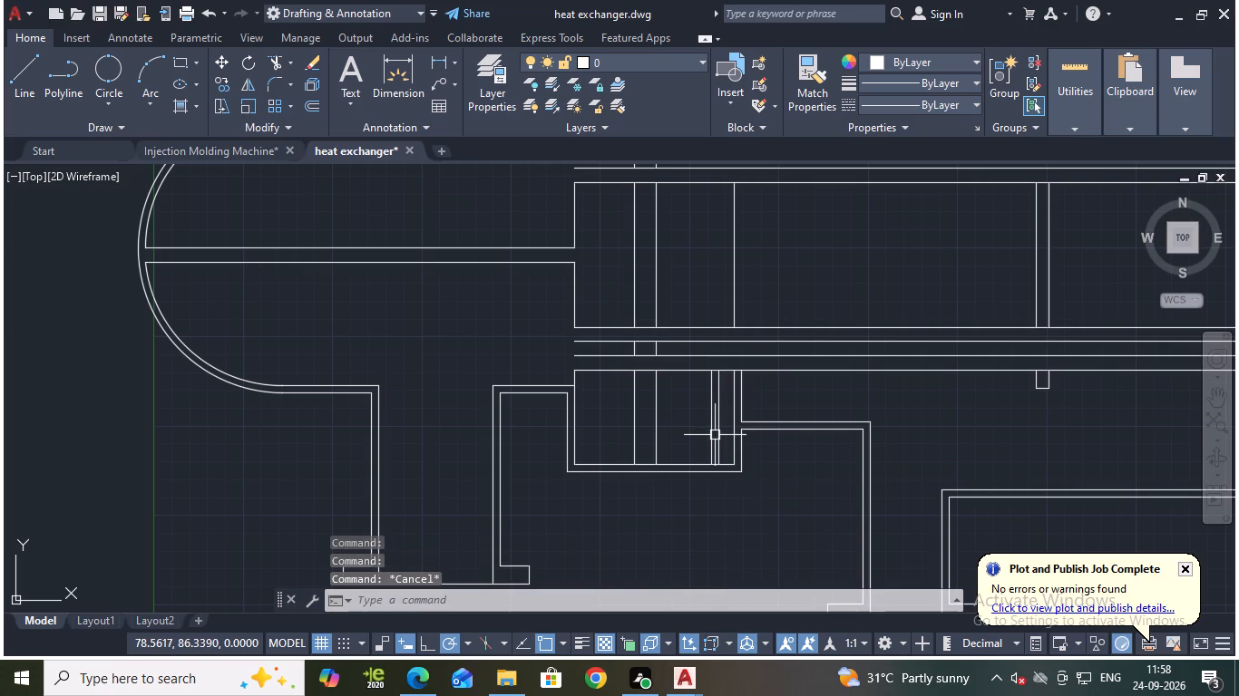
left_click(715, 435)
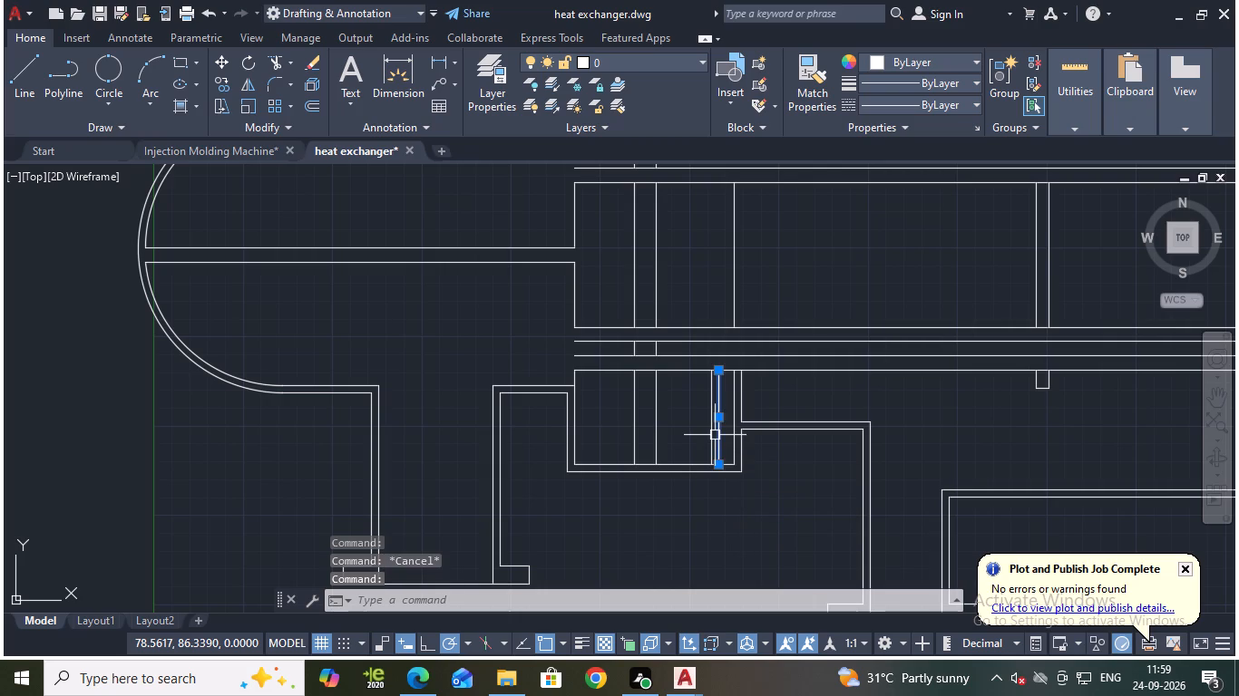
left_click(711, 435)
key("e")
key("Return")
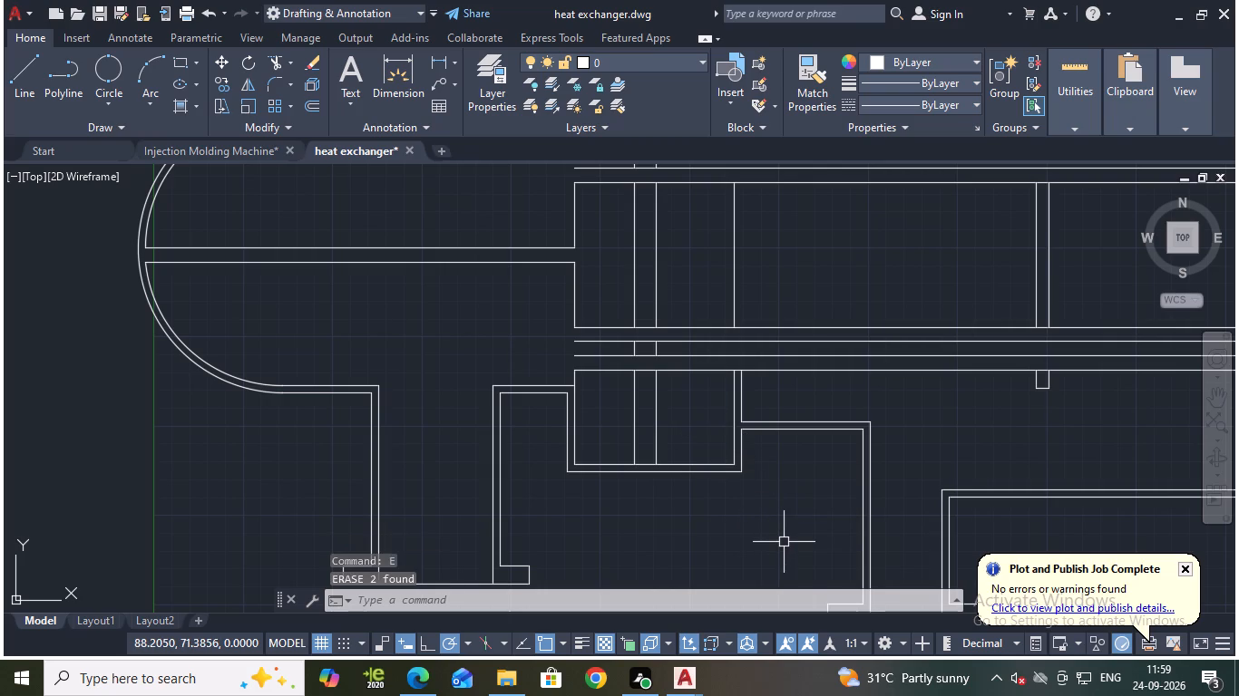
Save the drawing.
scroll(777, 540, "down", 1)
key("ctrl+s")
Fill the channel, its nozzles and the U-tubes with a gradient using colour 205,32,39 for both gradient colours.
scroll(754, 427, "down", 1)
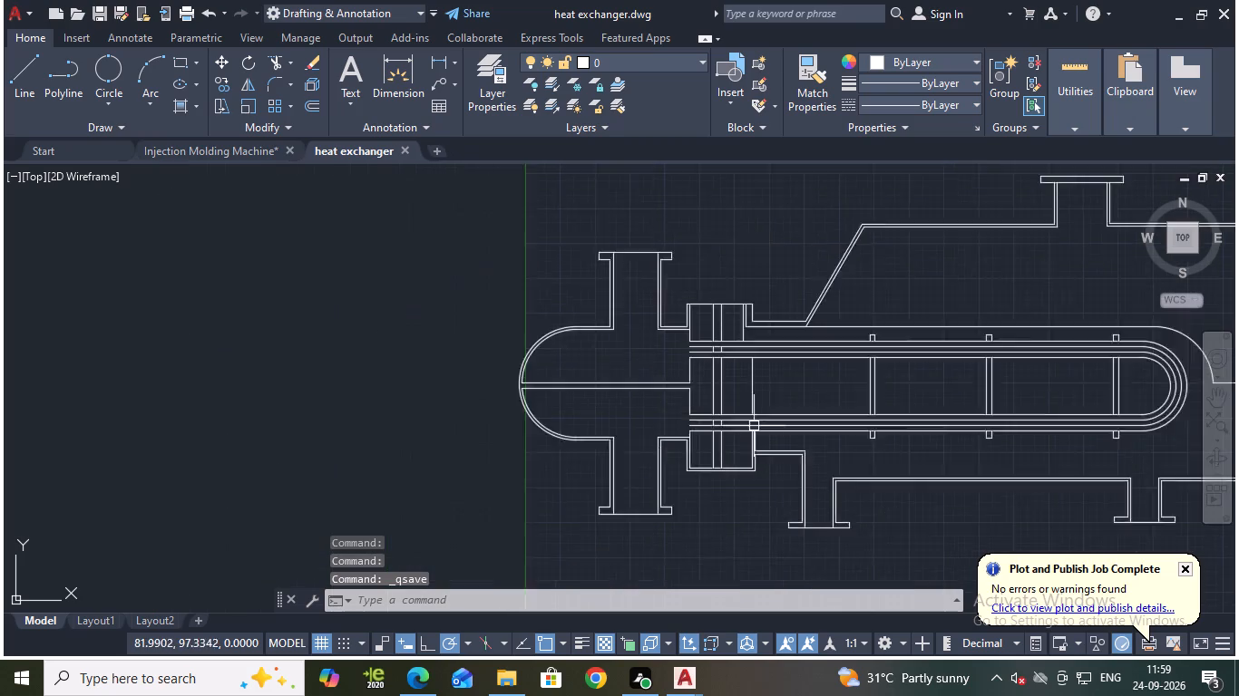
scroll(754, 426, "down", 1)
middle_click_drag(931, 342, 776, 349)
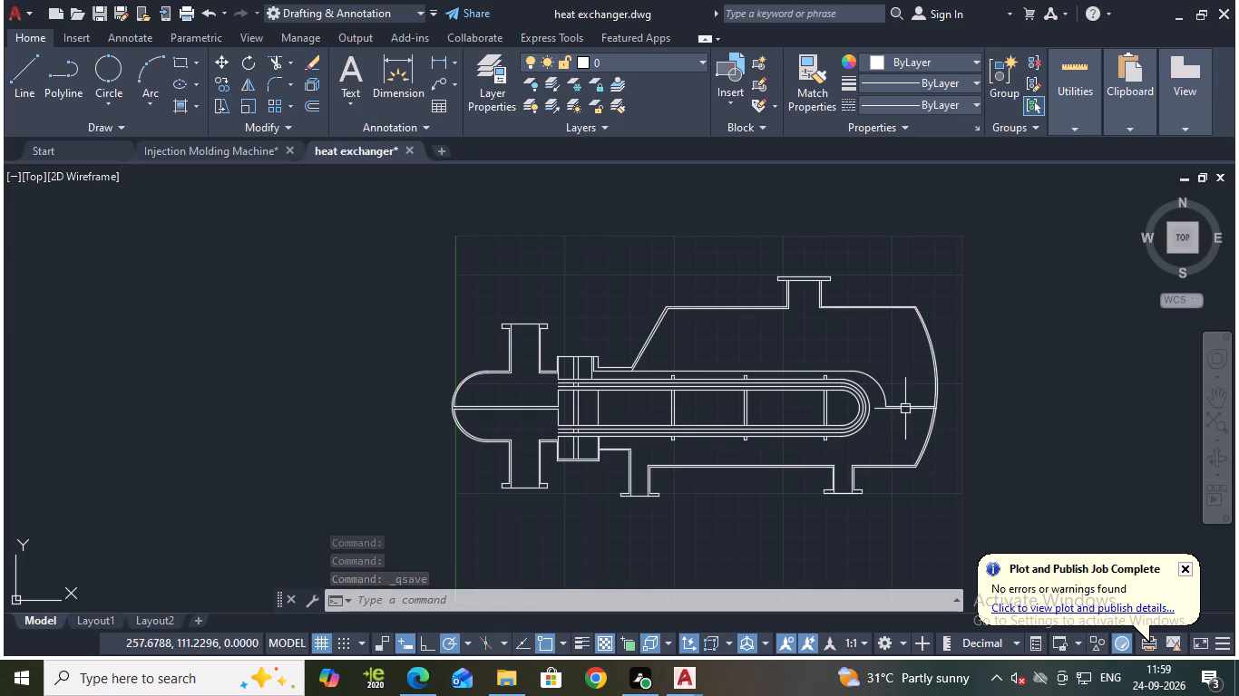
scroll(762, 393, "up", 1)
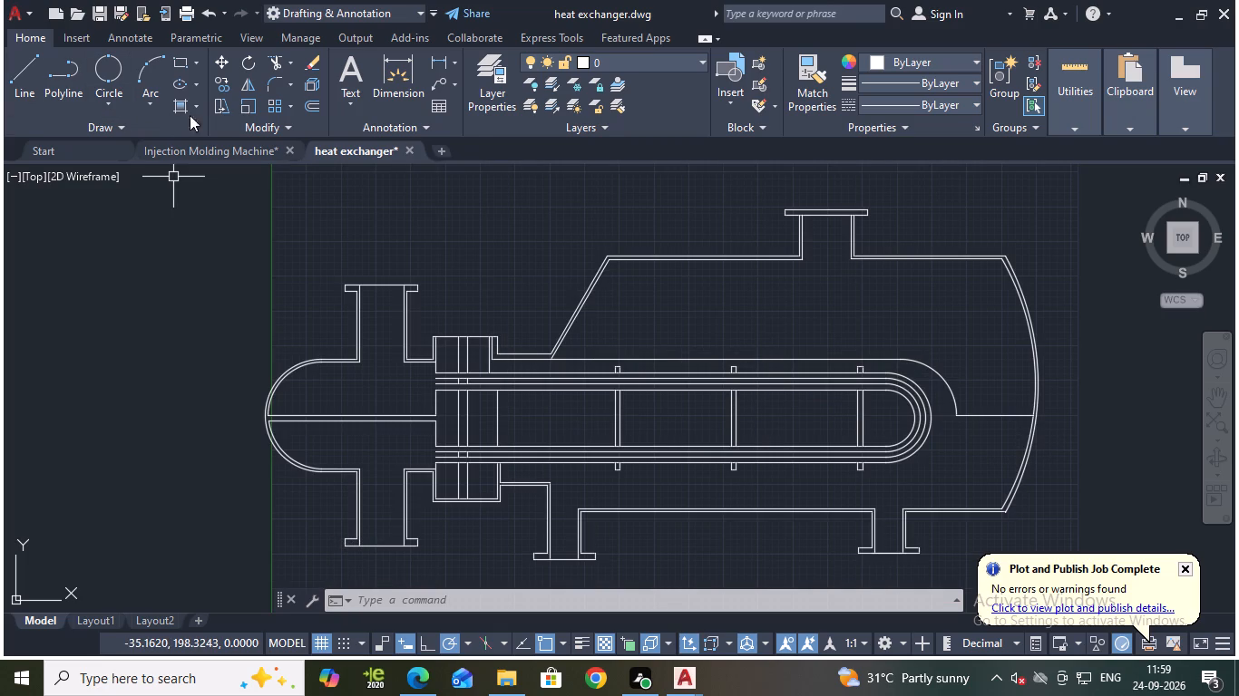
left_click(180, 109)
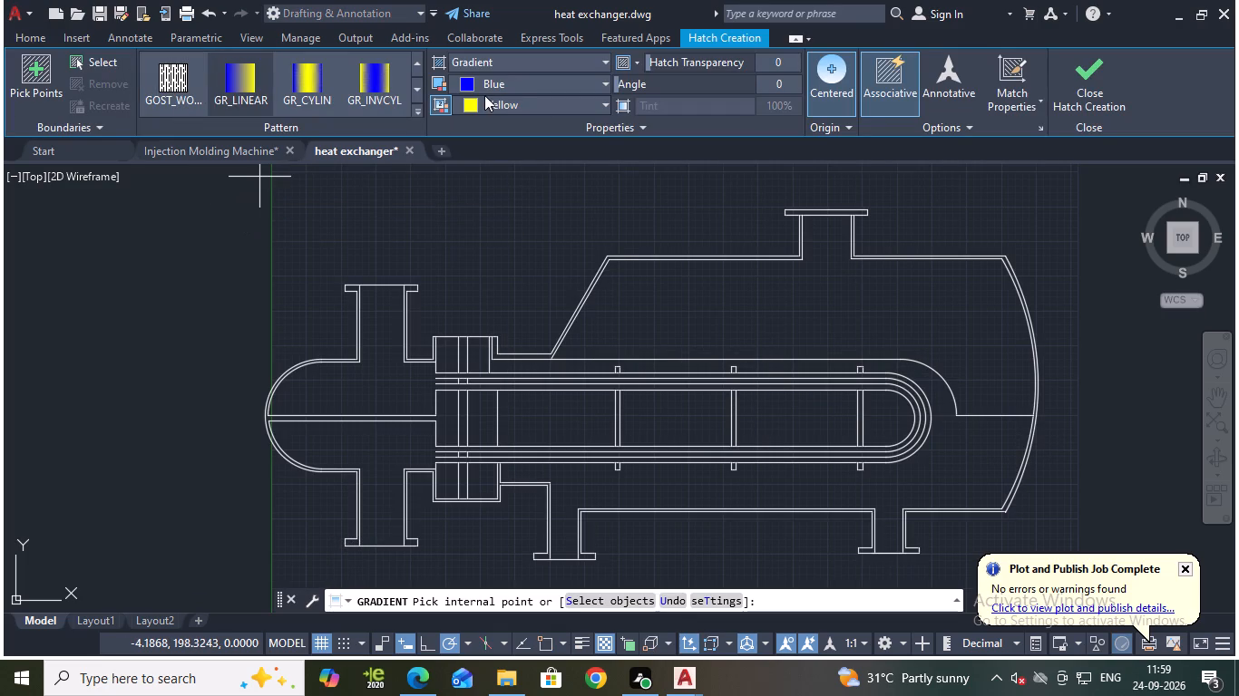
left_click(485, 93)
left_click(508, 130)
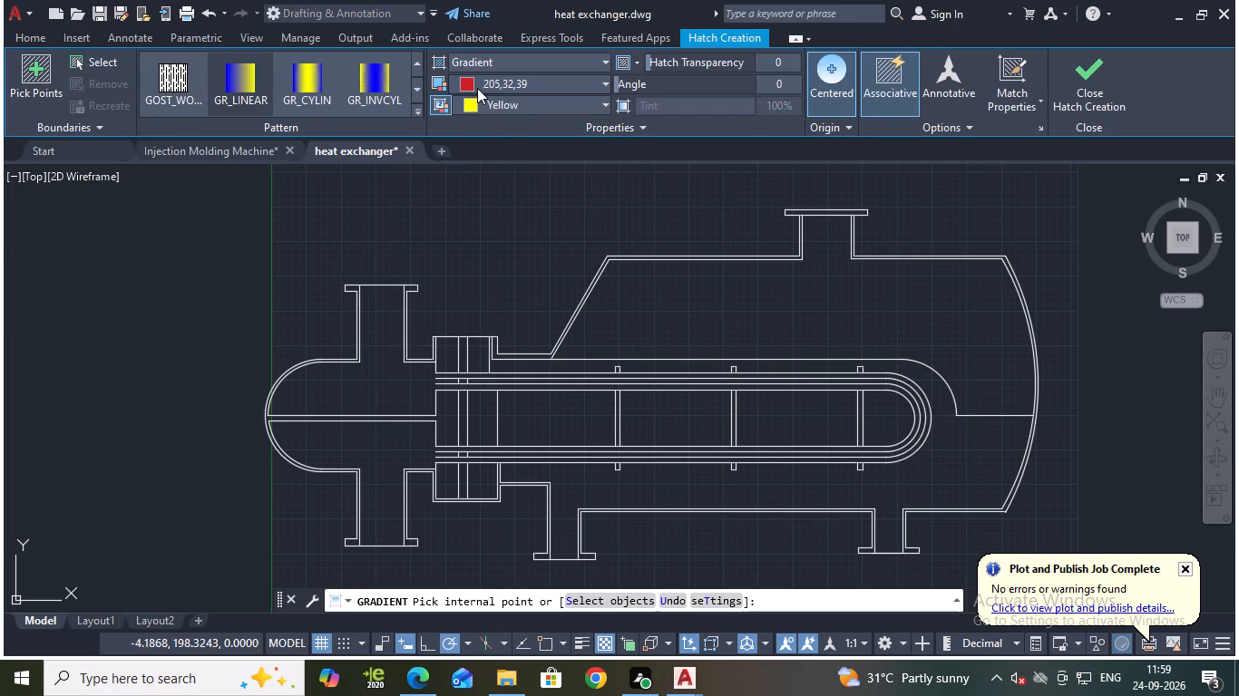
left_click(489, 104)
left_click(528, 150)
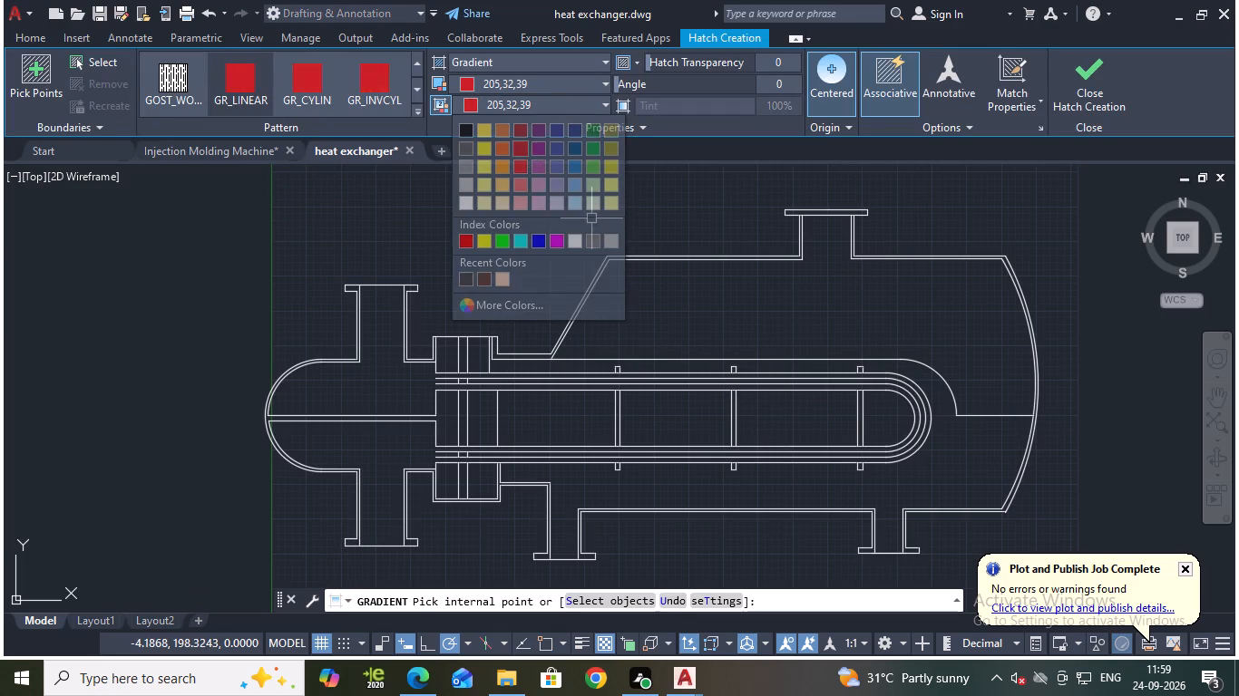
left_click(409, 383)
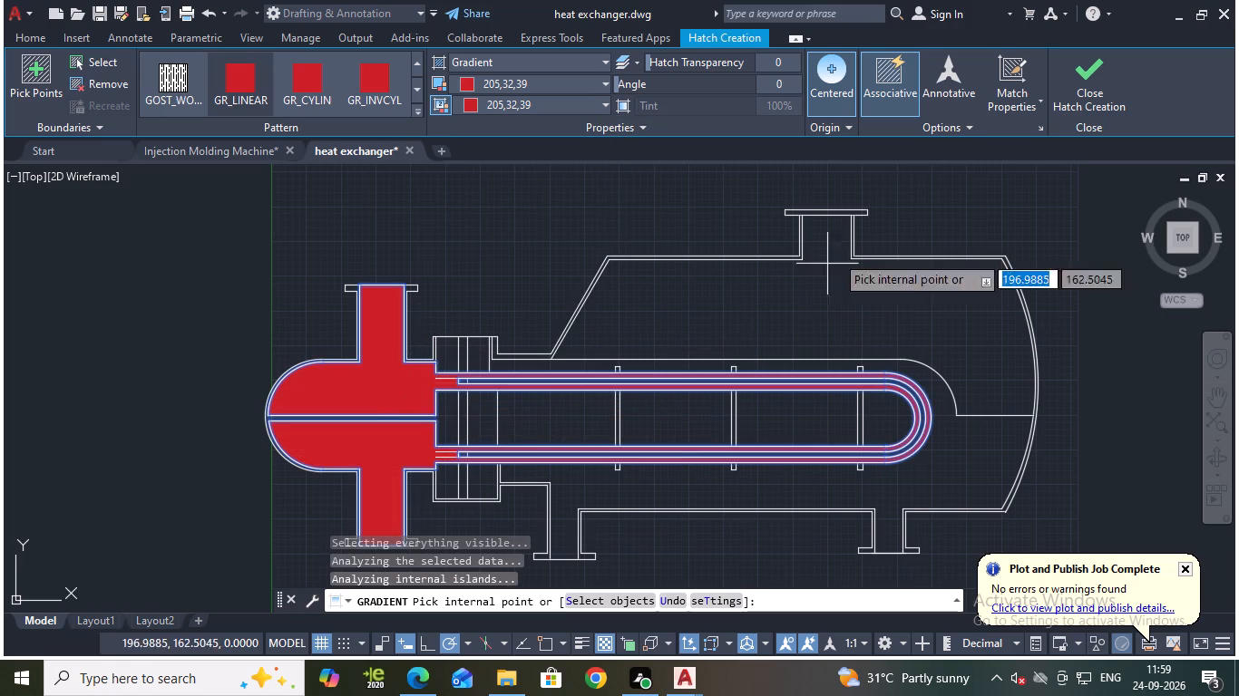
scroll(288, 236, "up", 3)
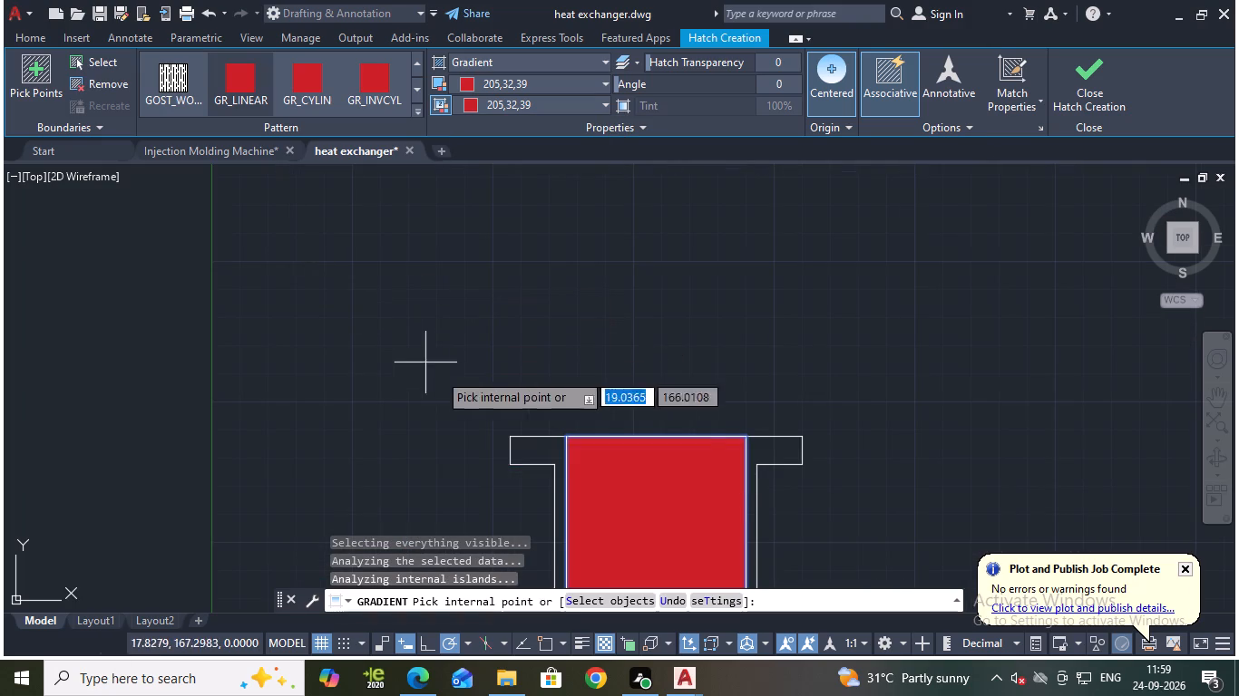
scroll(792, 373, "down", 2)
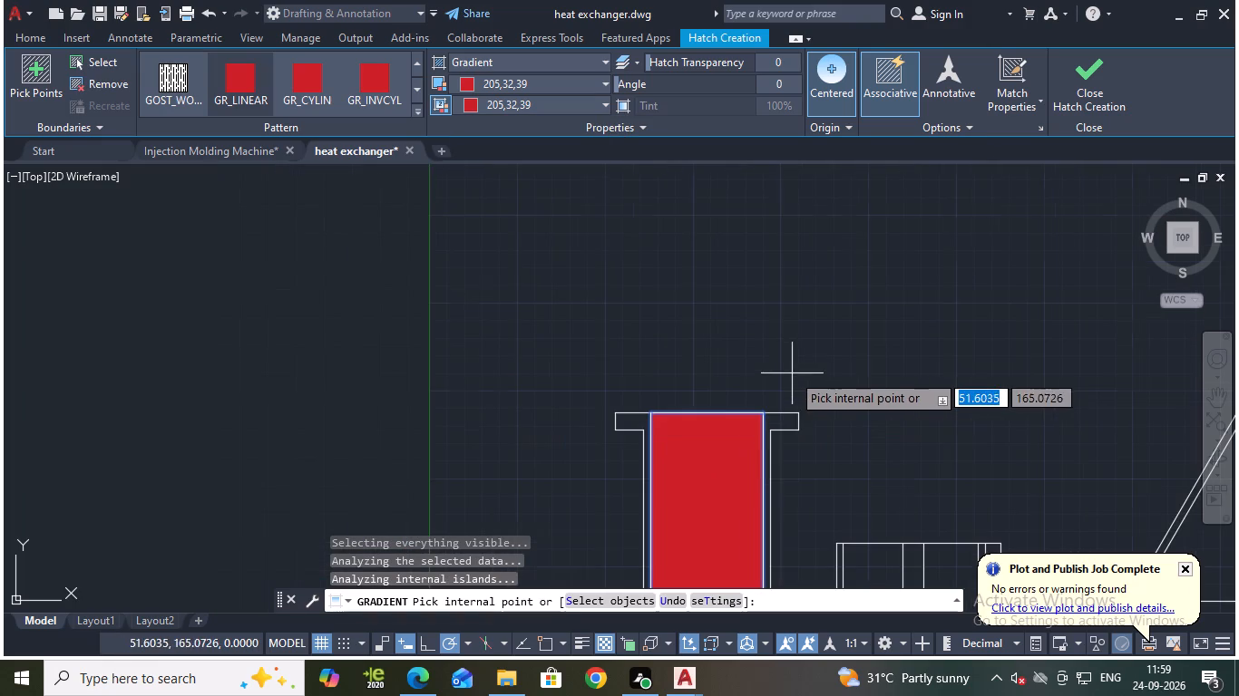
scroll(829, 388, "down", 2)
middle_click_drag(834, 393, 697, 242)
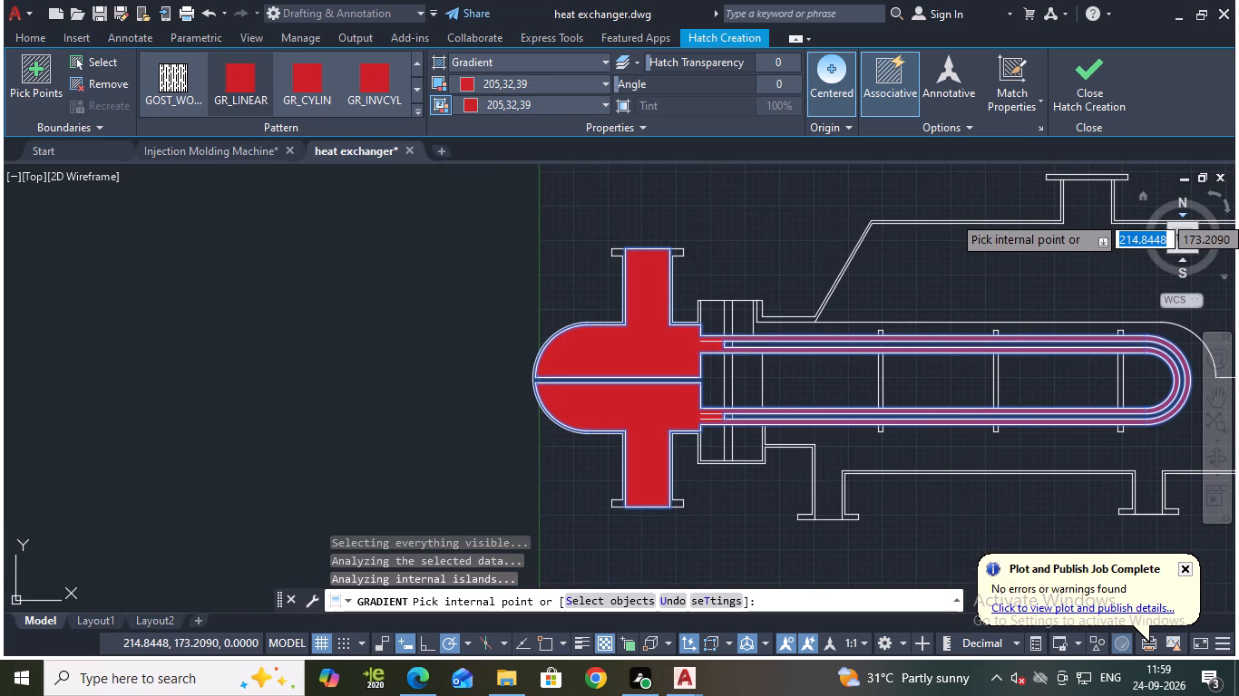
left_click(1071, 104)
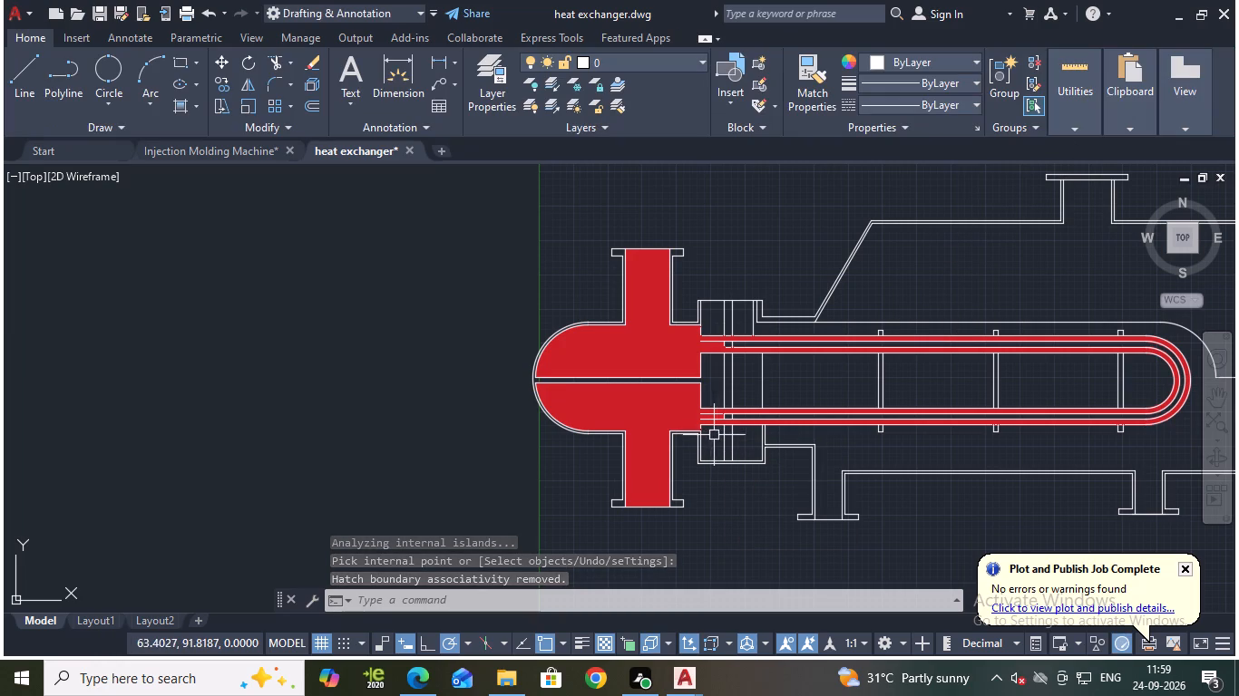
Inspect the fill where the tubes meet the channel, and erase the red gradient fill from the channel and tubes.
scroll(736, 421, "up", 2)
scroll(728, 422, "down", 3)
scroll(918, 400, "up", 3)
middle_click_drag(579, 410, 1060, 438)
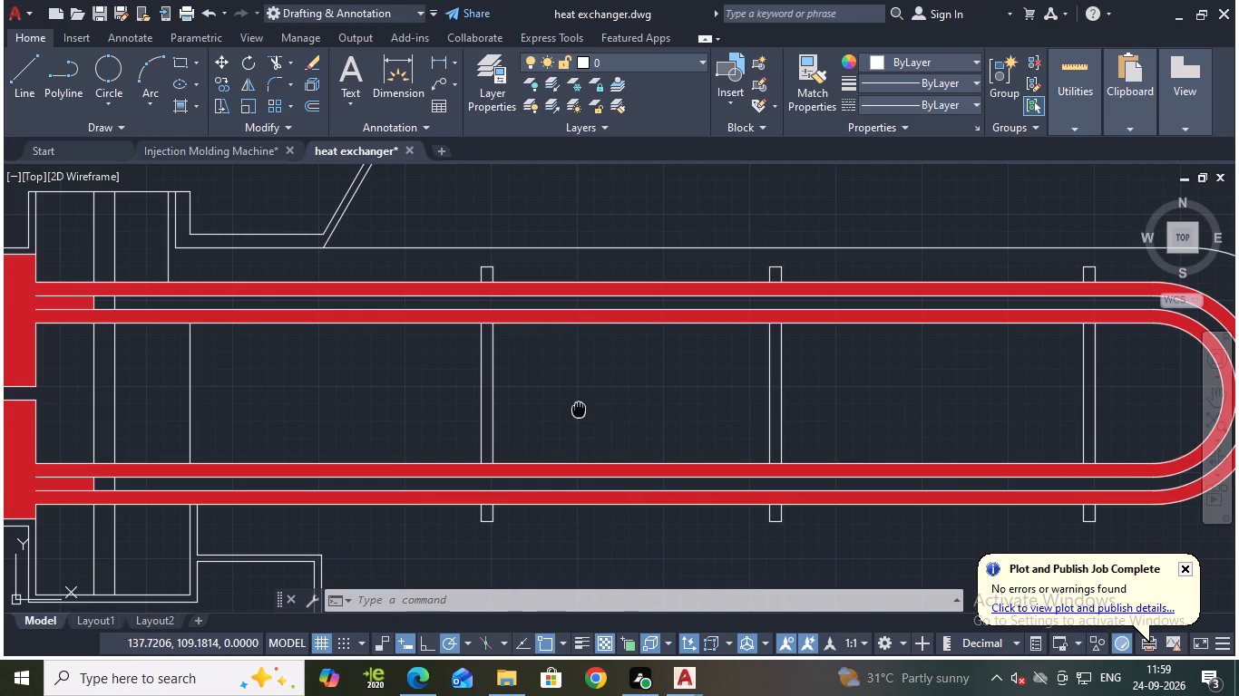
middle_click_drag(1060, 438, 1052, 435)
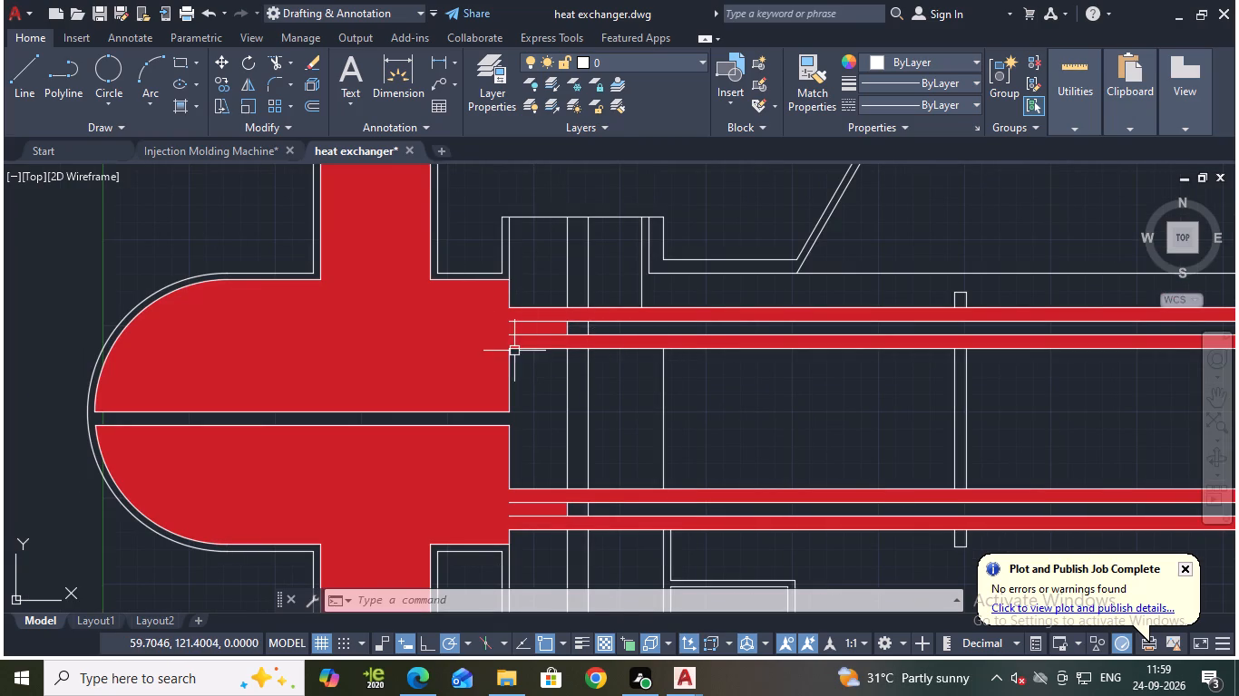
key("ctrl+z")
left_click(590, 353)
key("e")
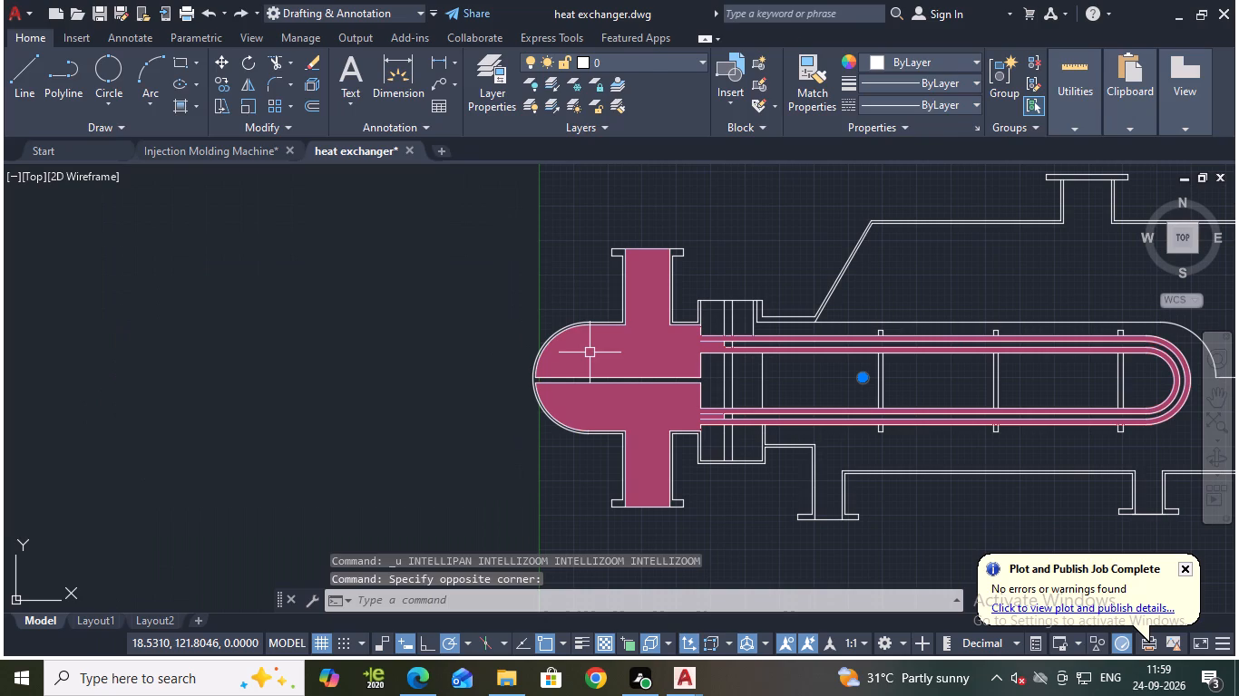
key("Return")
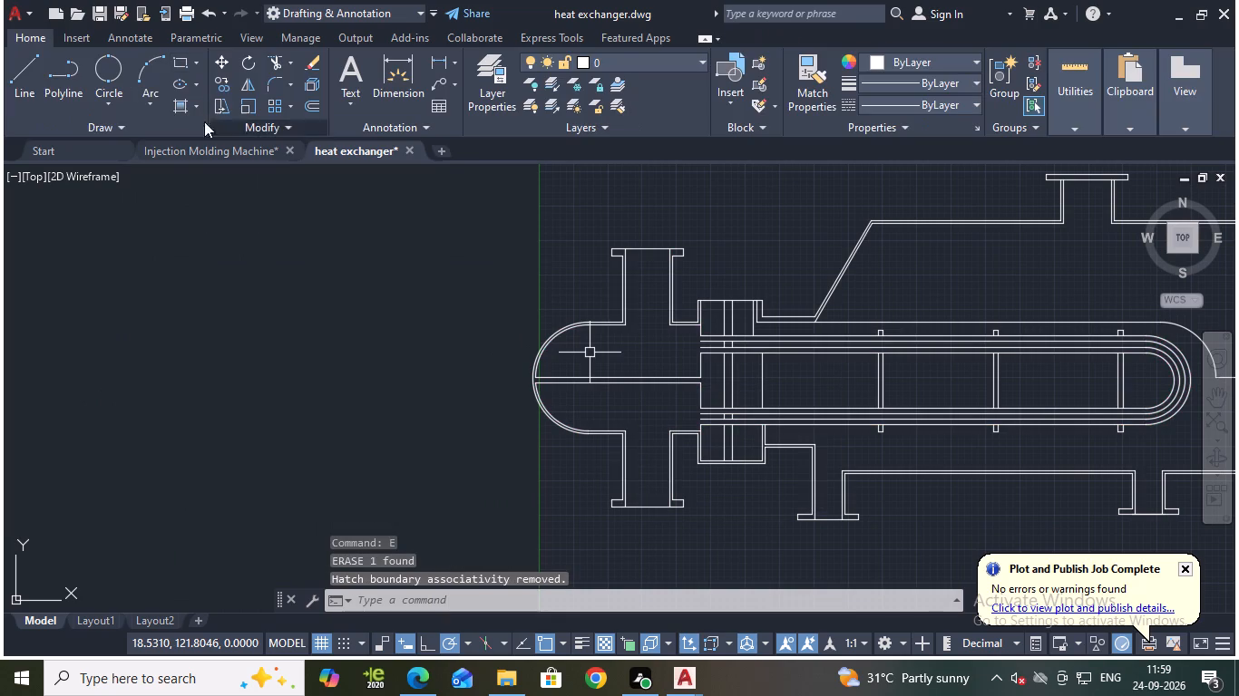
Draw a short vertical line closing the gap between the two upper tube legs at the tube sheet's channel-side edge.
left_click(32, 74)
scroll(704, 334, "up", 3)
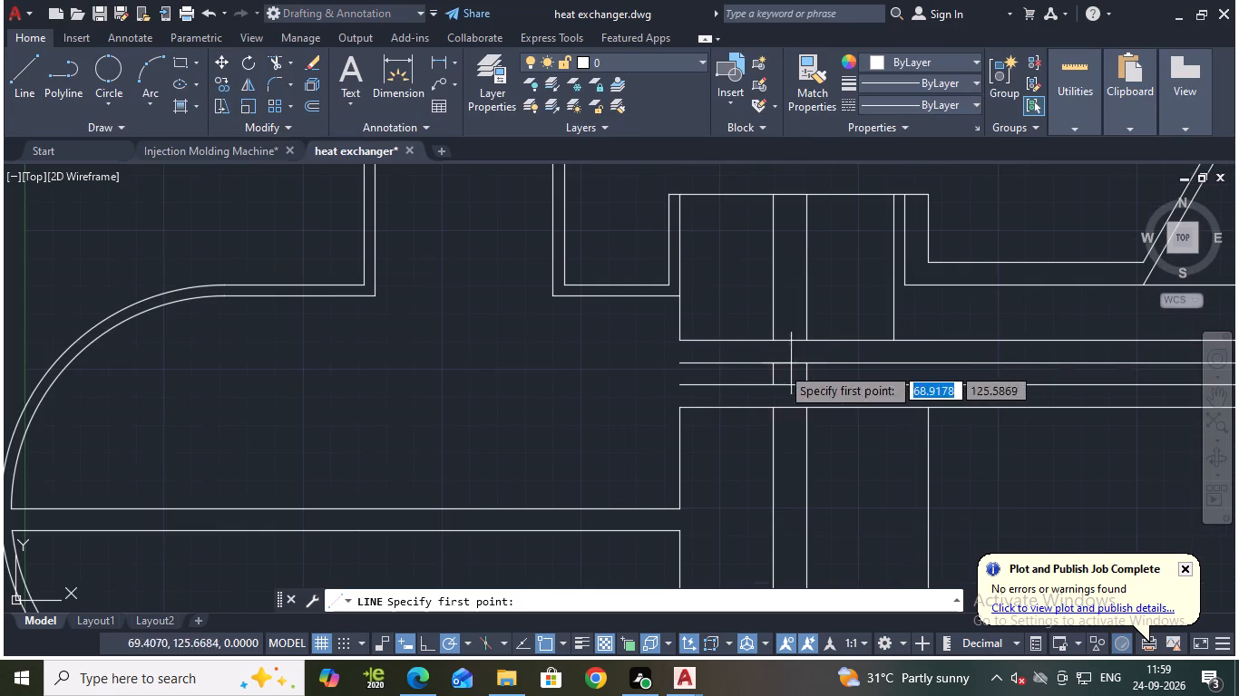
left_click(681, 383)
left_click(681, 360)
key("Escape")
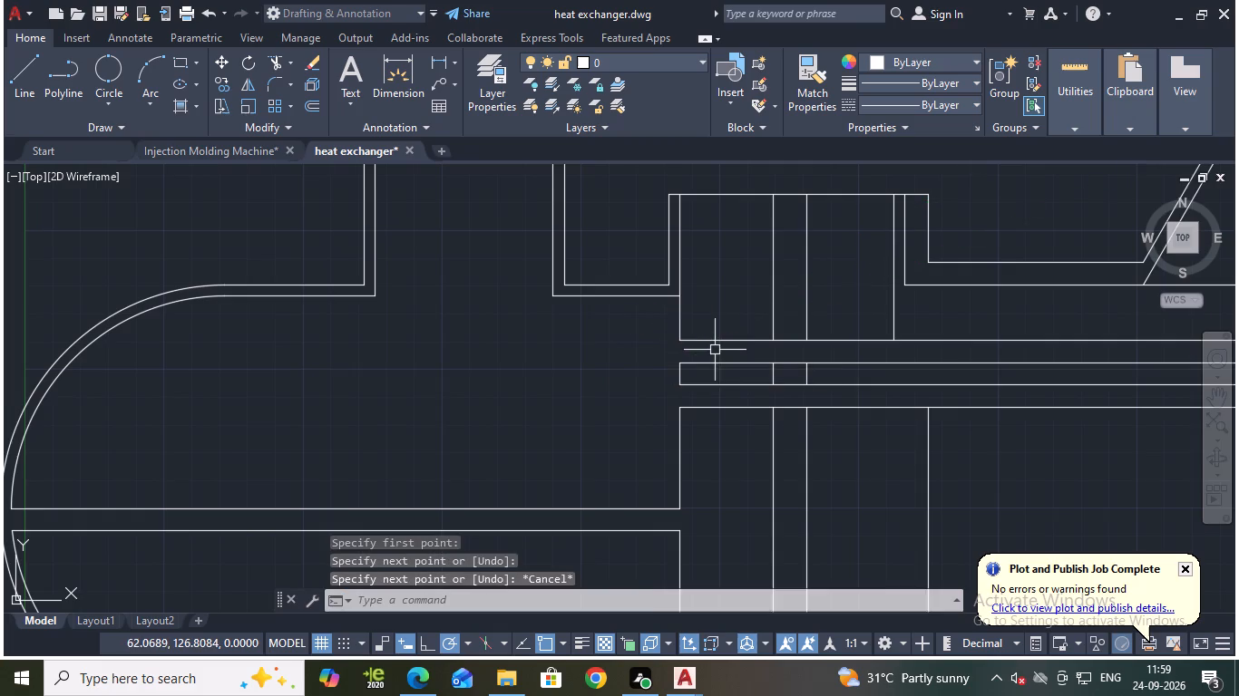
Draw a short vertical line closing the gap between the two lower tube legs at the tube sheet's channel-side edge.
scroll(715, 350, "down", 2)
key("l")
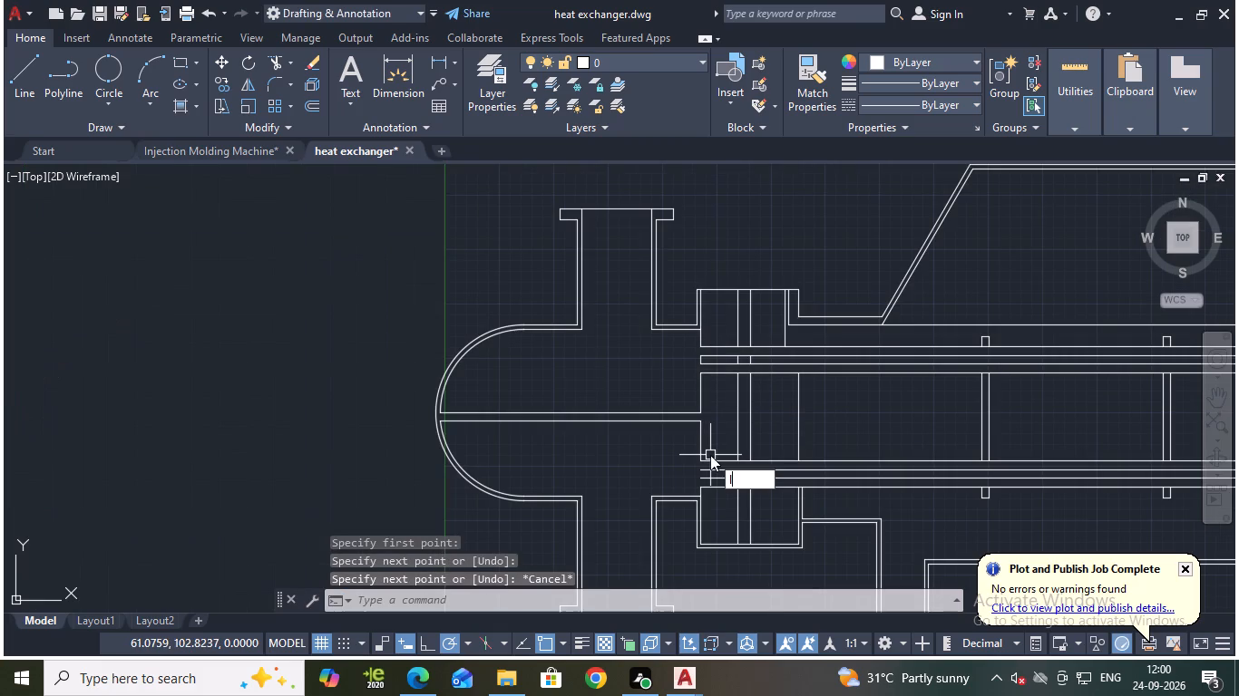
key("Return")
scroll(699, 470, "up", 2)
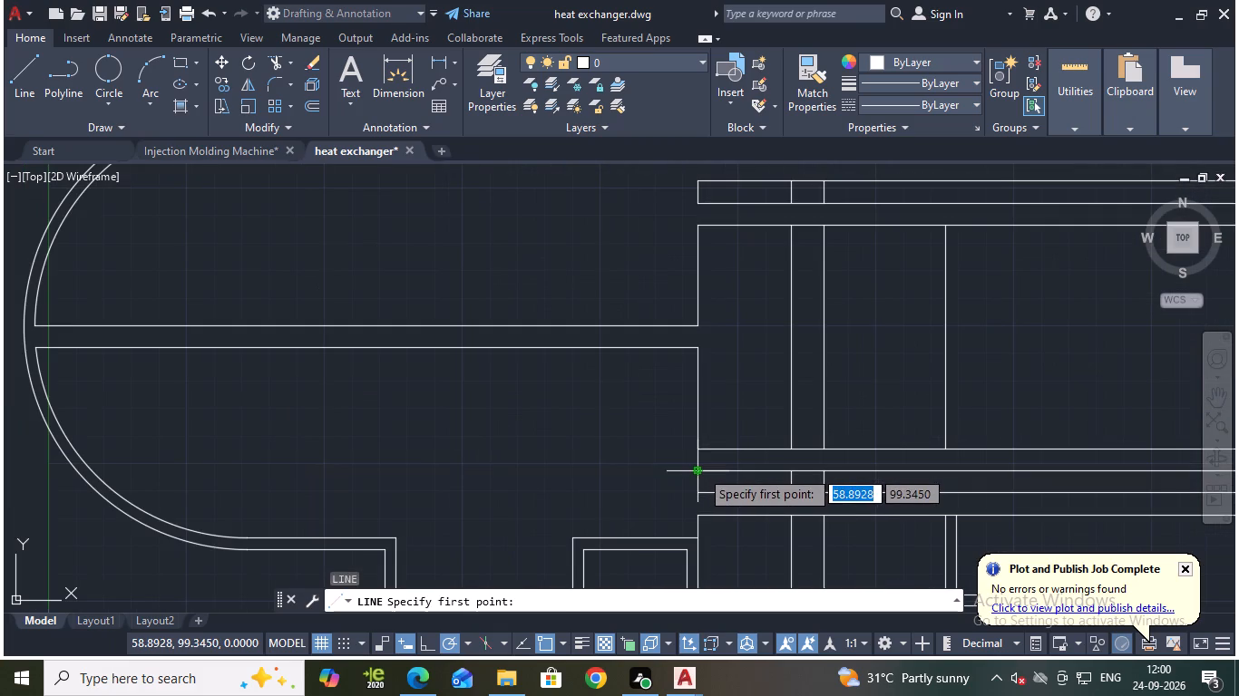
left_click(700, 469)
left_click(699, 492)
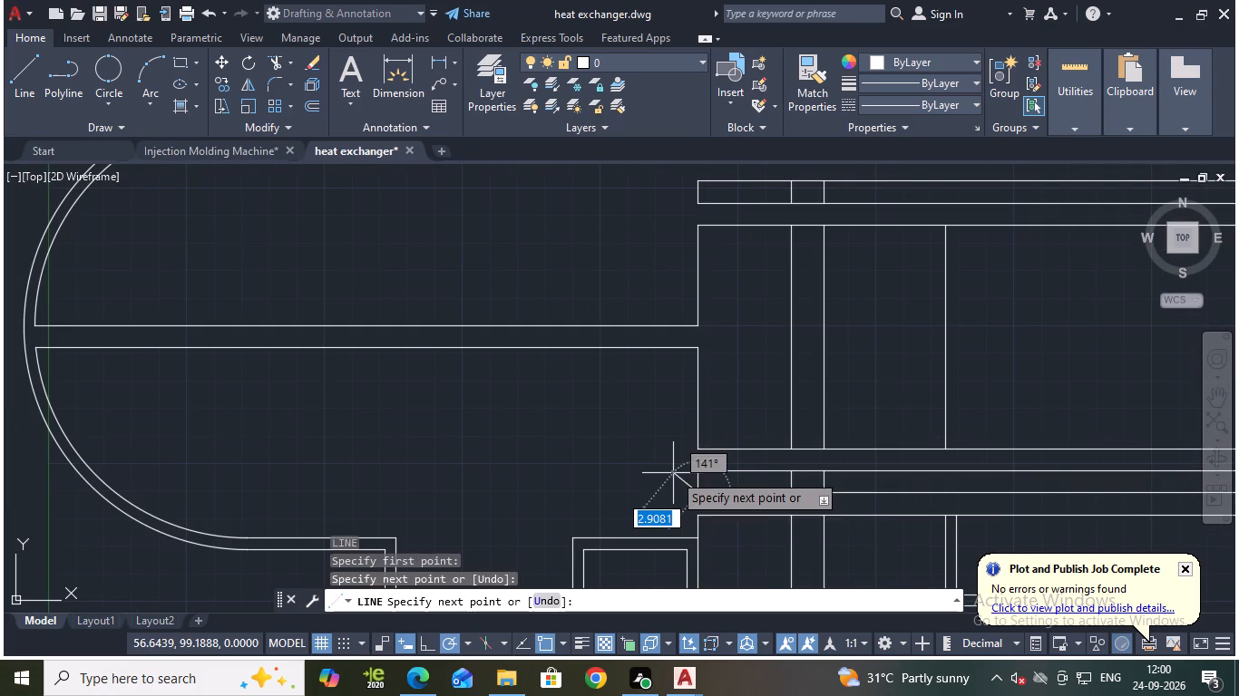
scroll(673, 473, "down", 1)
key("Escape")
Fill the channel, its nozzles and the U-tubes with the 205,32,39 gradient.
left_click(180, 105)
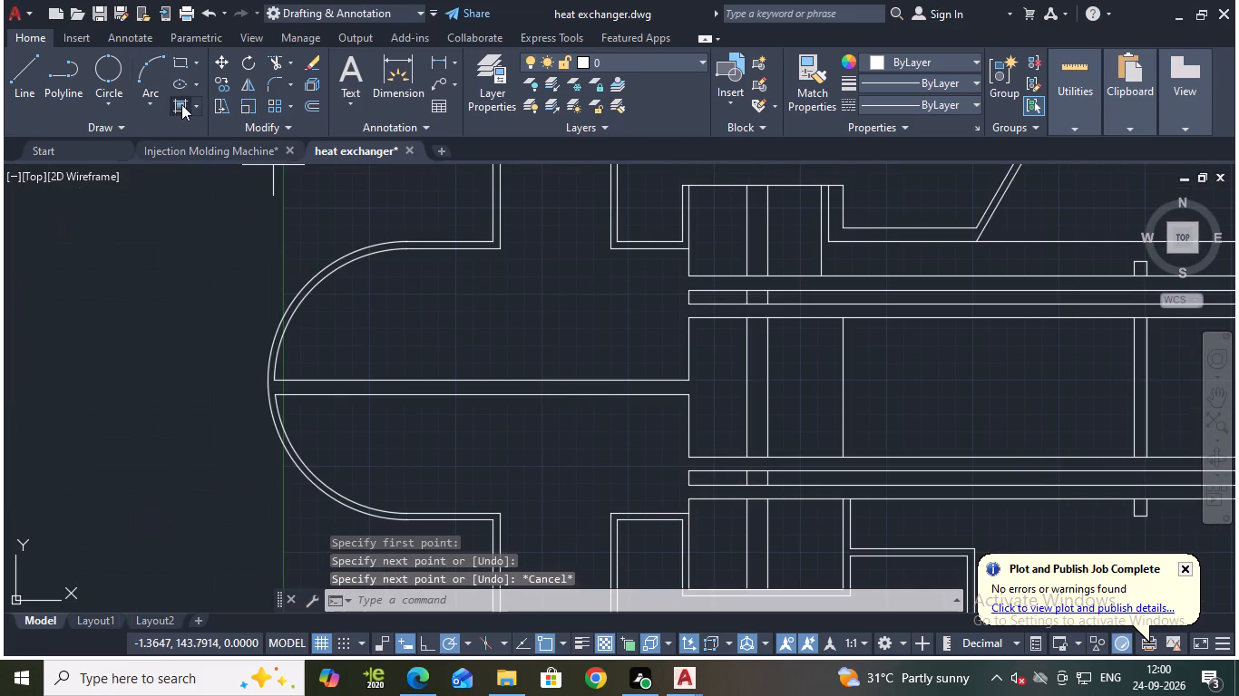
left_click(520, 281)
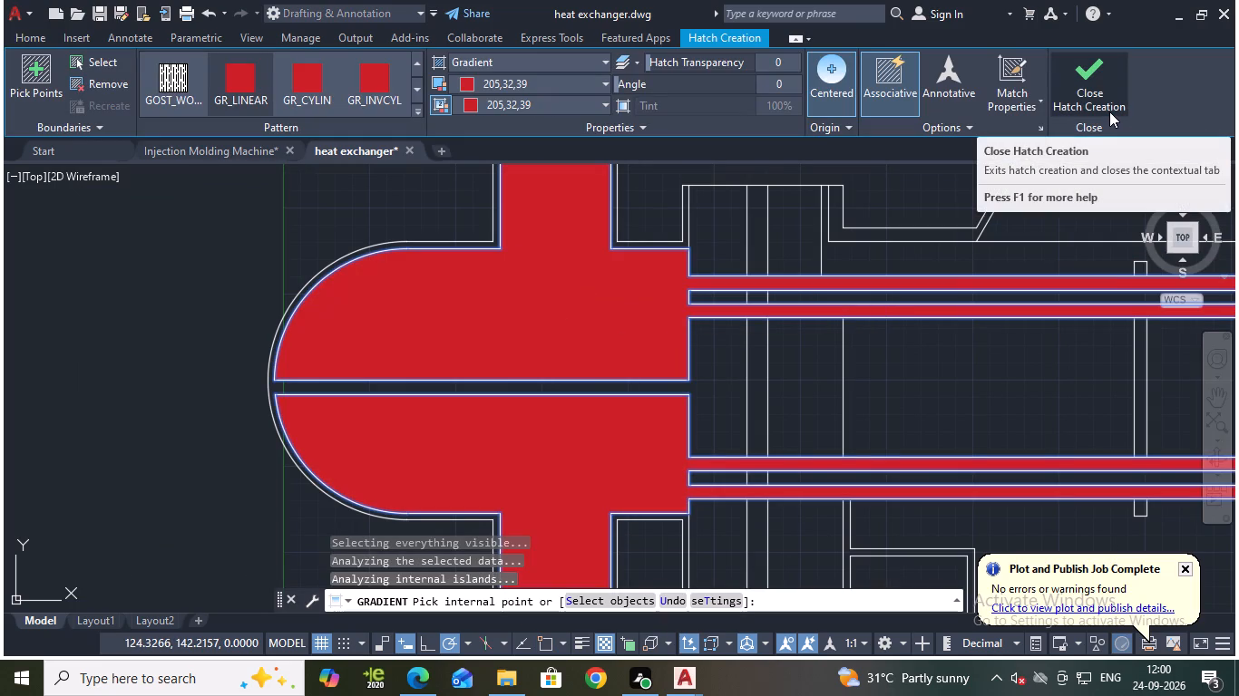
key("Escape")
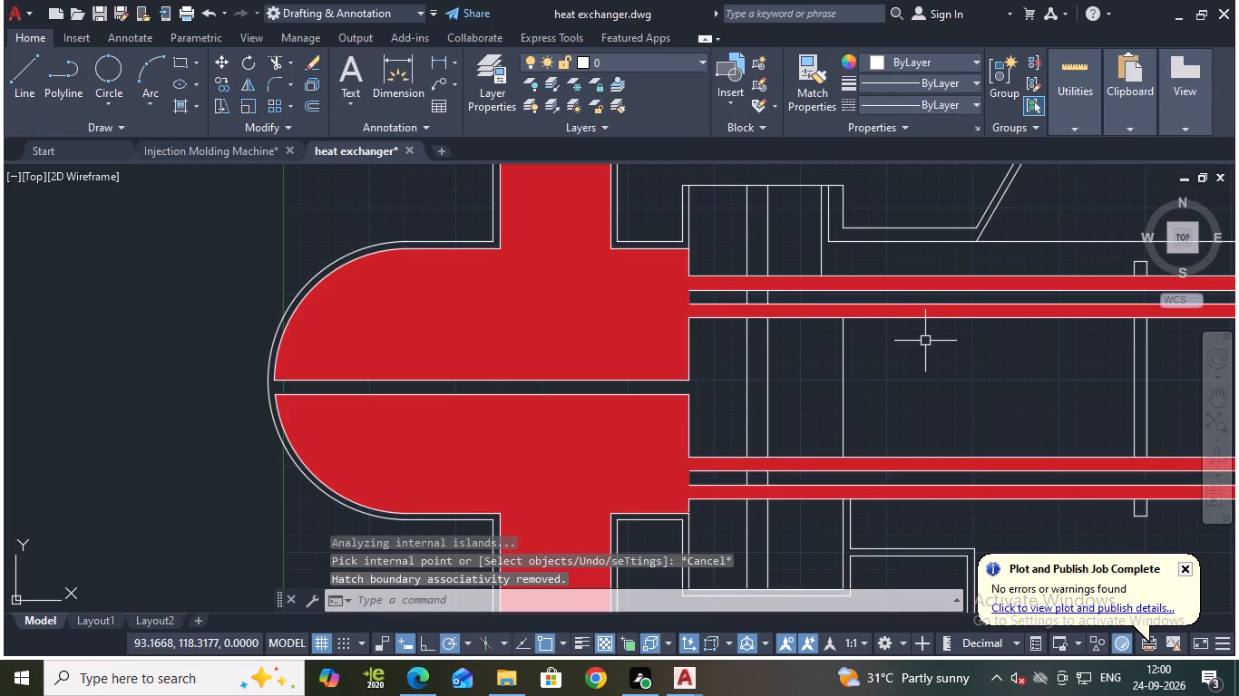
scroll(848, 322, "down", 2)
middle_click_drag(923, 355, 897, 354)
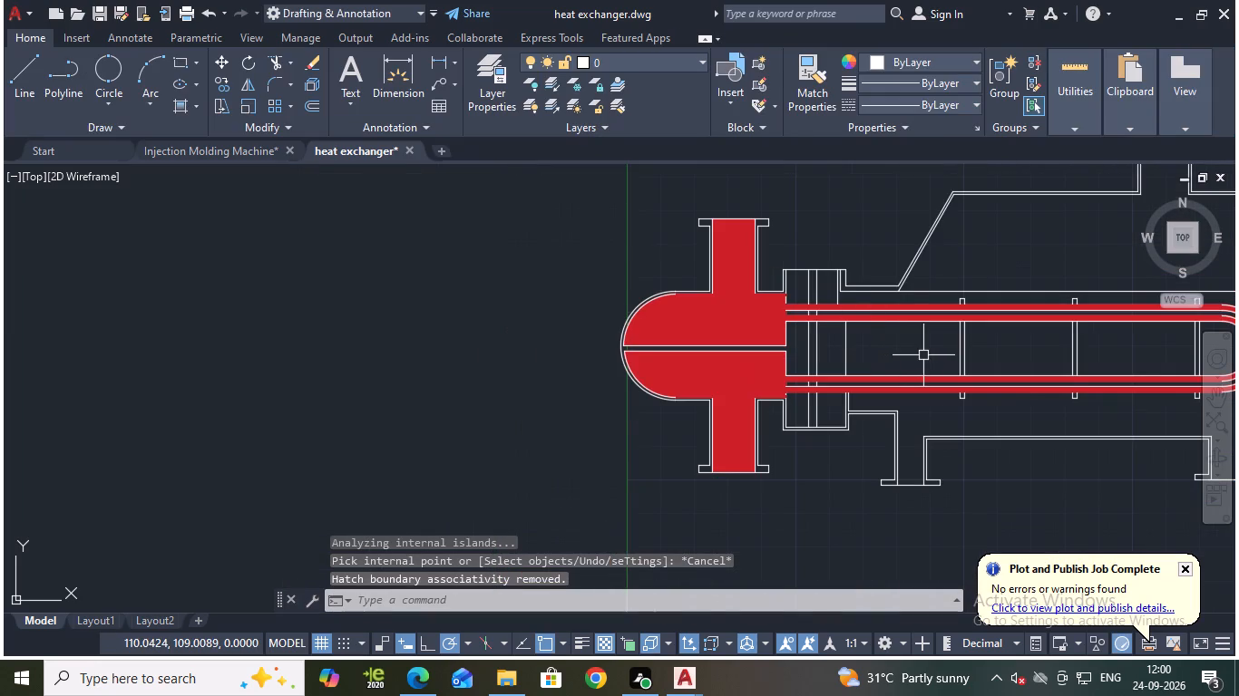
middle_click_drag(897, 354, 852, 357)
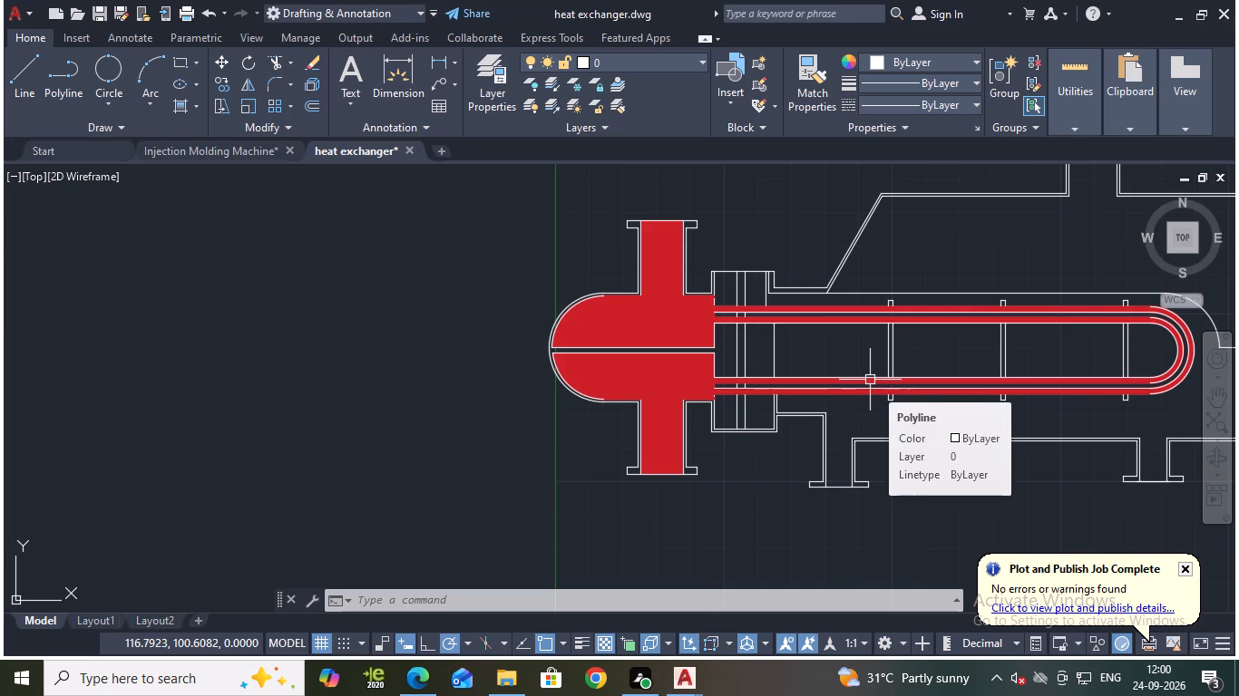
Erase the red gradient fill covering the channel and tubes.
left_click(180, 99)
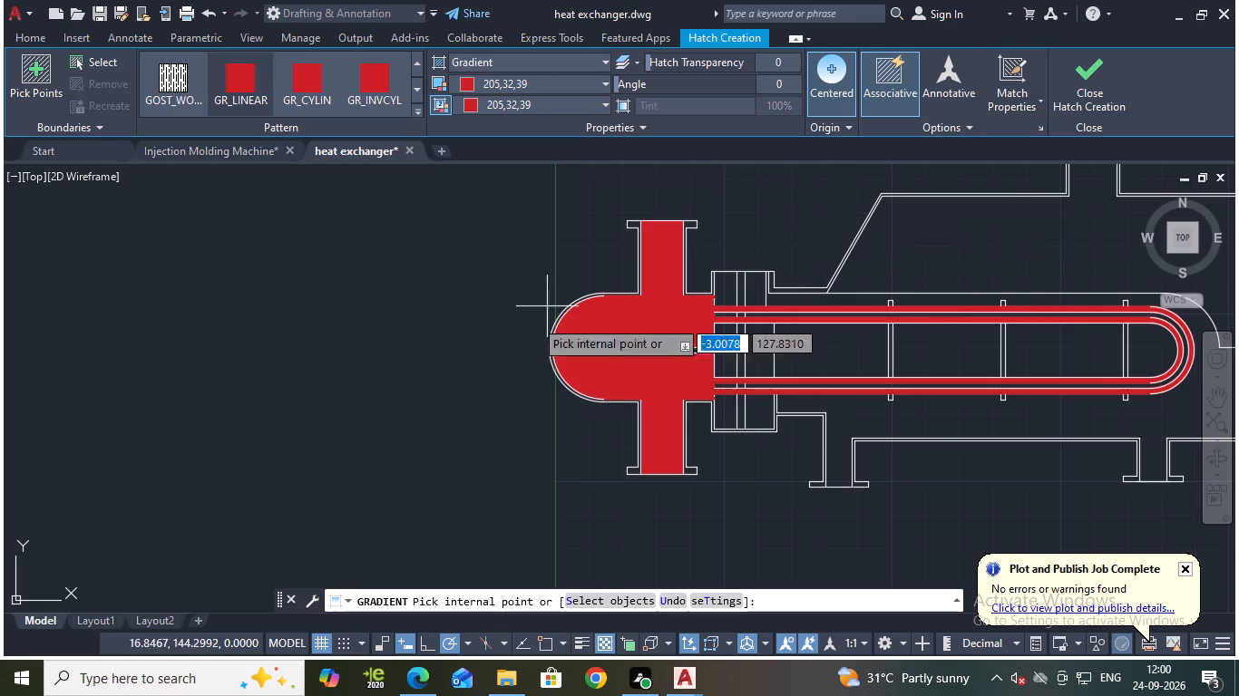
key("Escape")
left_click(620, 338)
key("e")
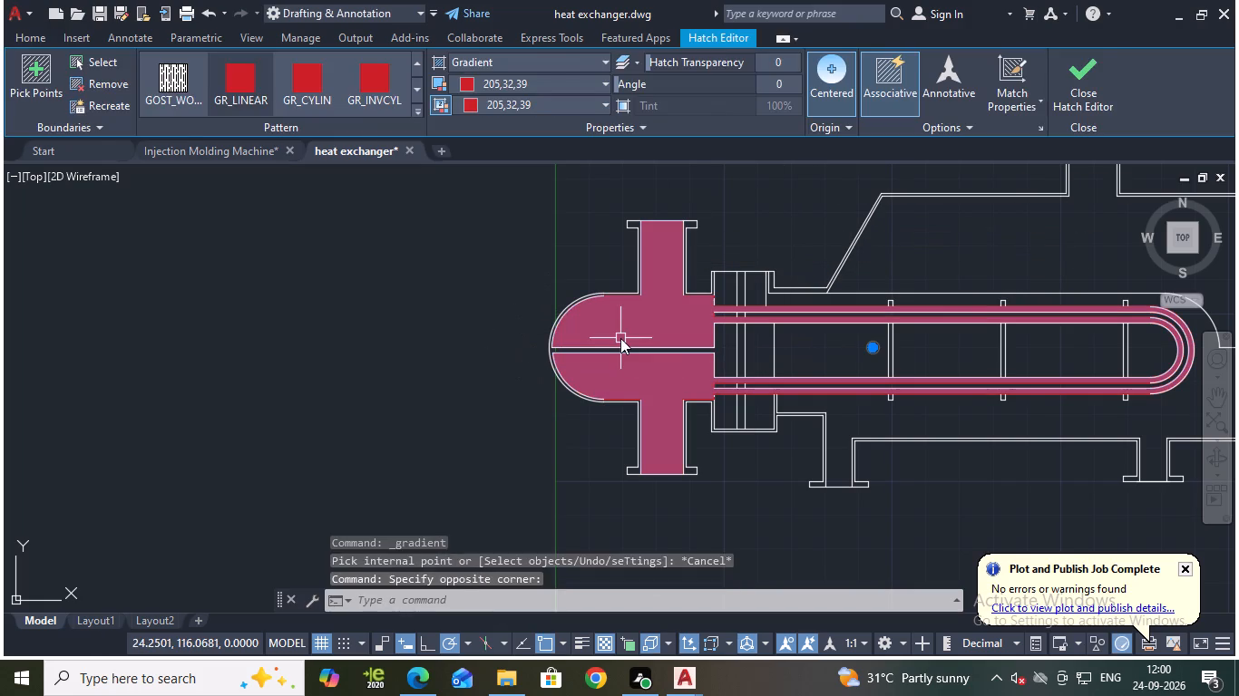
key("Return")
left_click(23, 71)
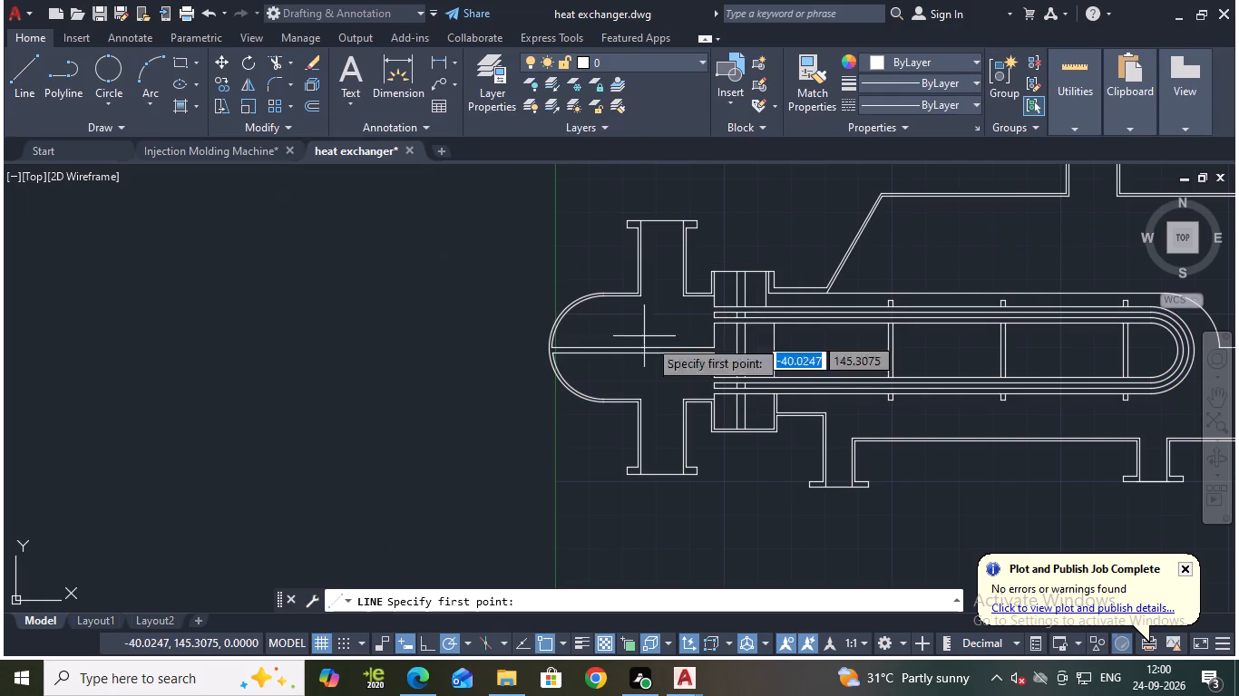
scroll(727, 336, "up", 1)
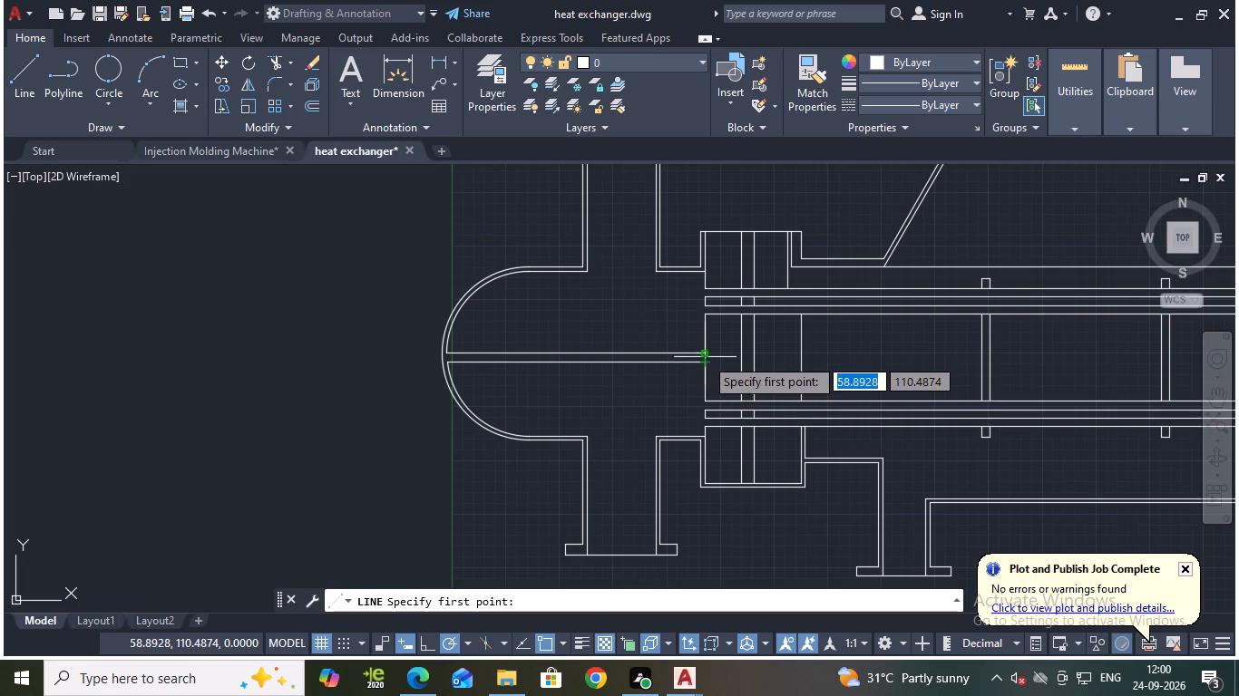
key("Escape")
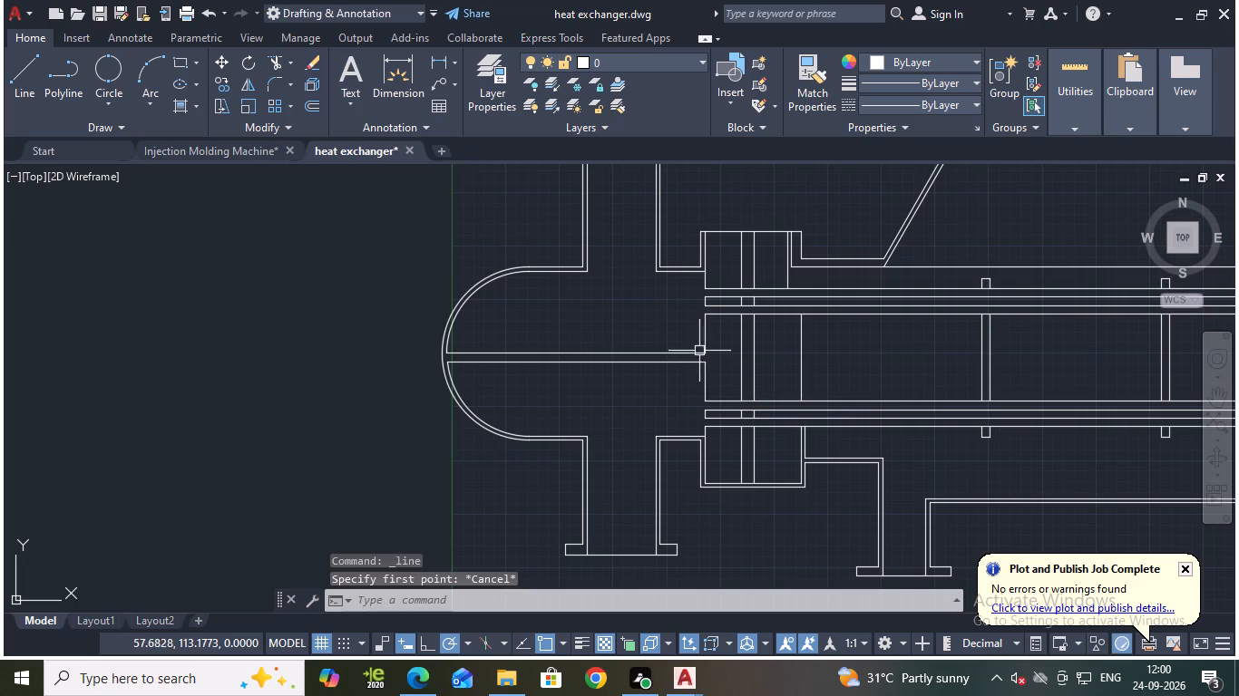
Stretch the tube-side ends of both channel partition lines into the flange block, reaching or slightly passing its first inner vertical line.
left_click(697, 352)
left_click(705, 353)
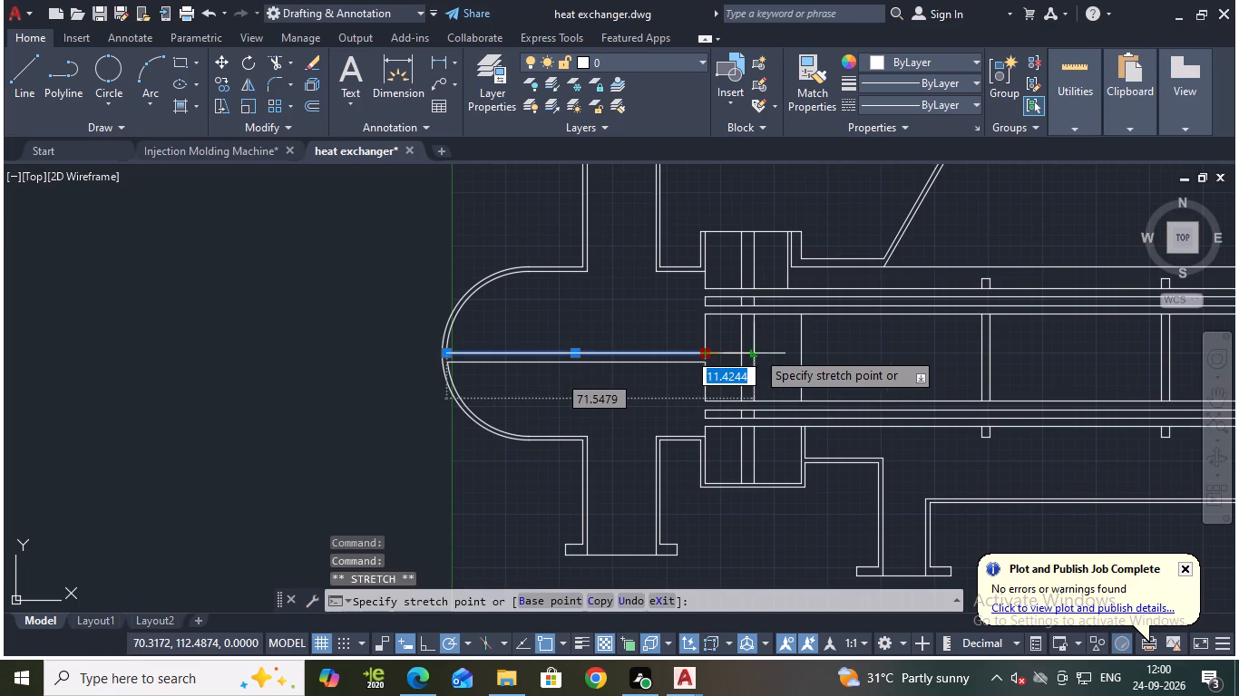
left_click(740, 351)
key("Escape")
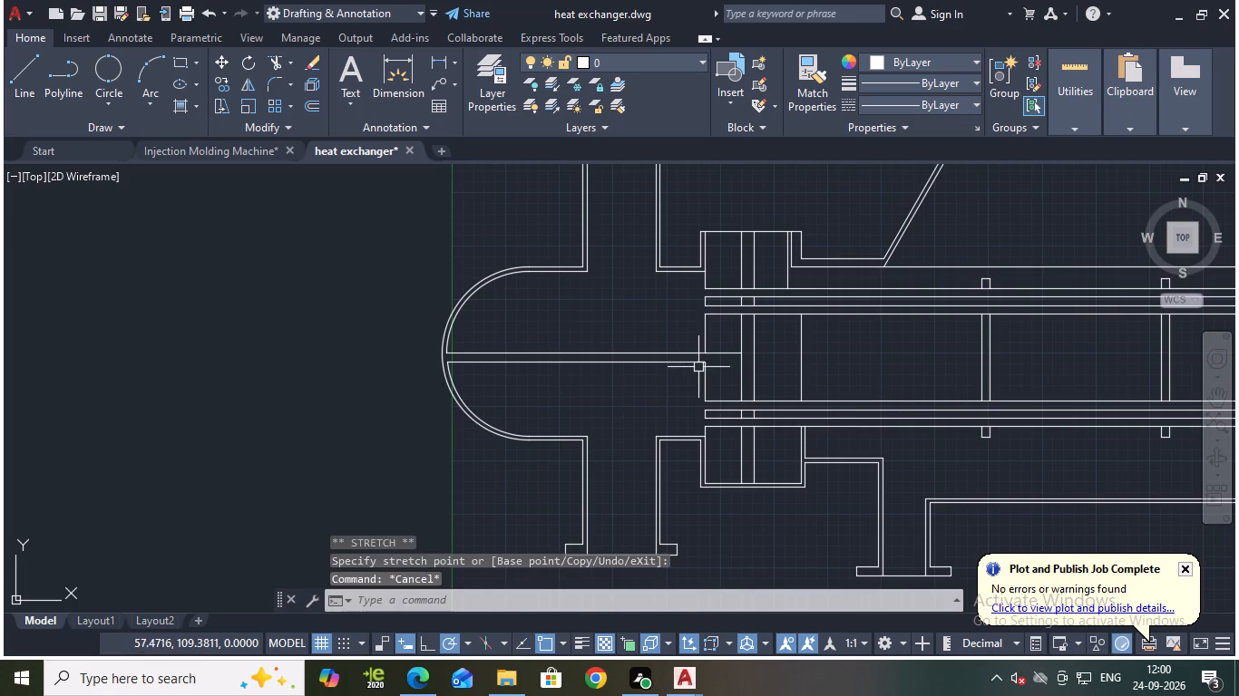
left_click(698, 366)
left_click(708, 361)
left_click(748, 363)
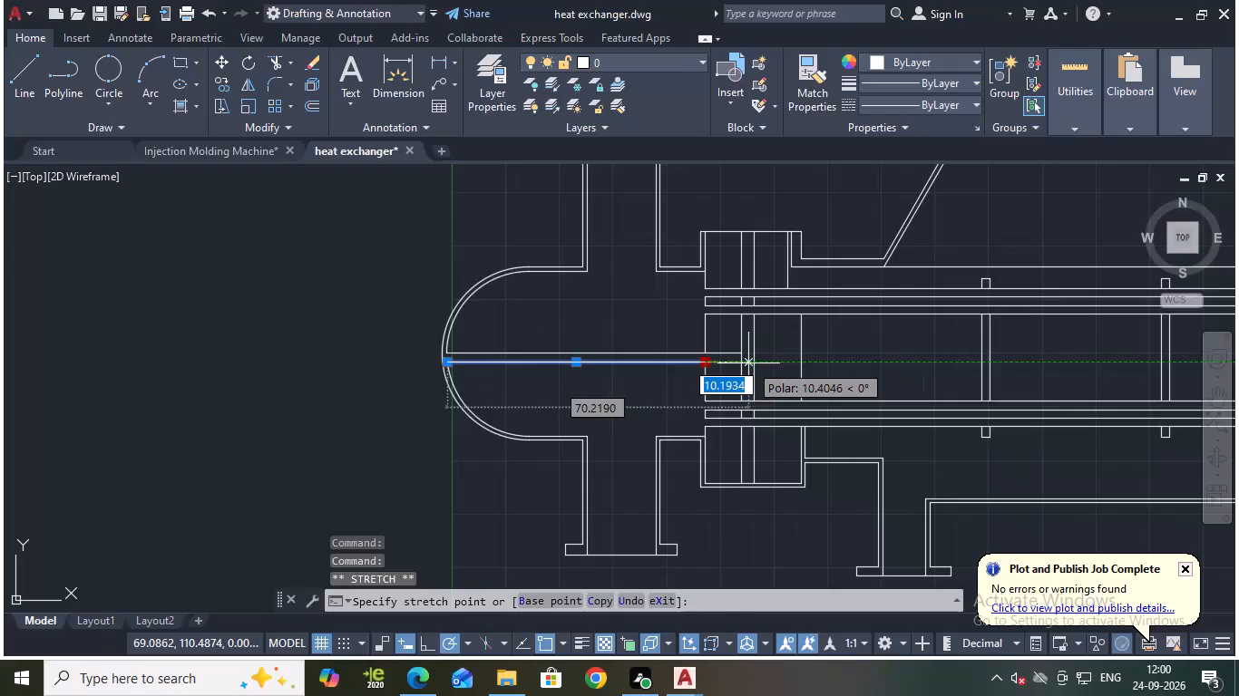
key("Escape")
Trim the lower partition line's overrun past the first inner vertical line, and that vertical line's piece between the two partition lines.
scroll(748, 362, "up", 2)
type("tr")
key("Return")
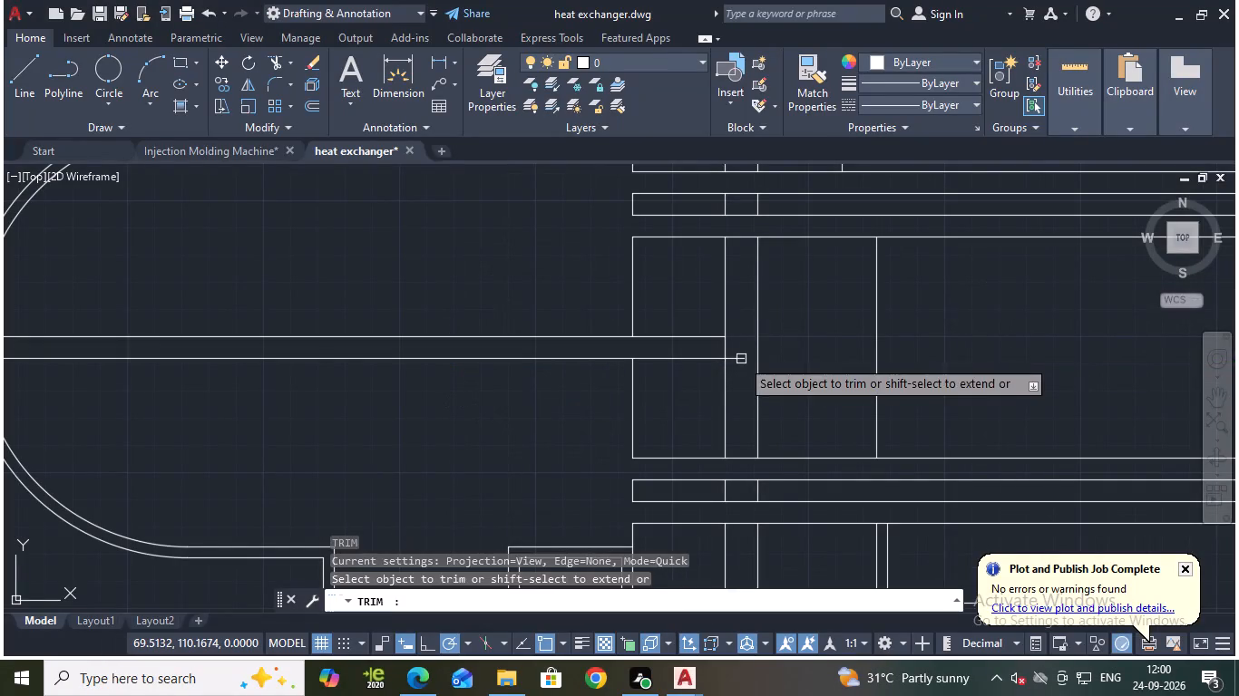
left_click(740, 358)
left_click(726, 348)
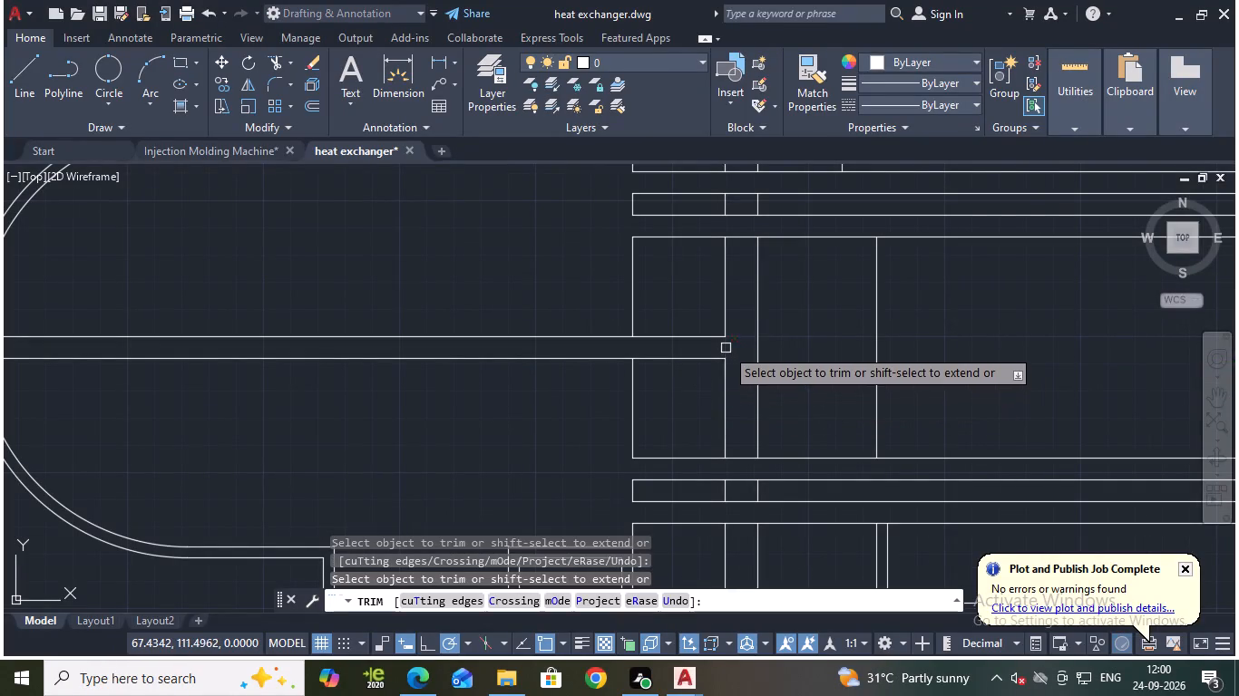
Draw a vertical line about 36 units long between the U-tube bend and the shell's domed end, ending on the shell's bottom wall.
scroll(648, 381, "down", 1)
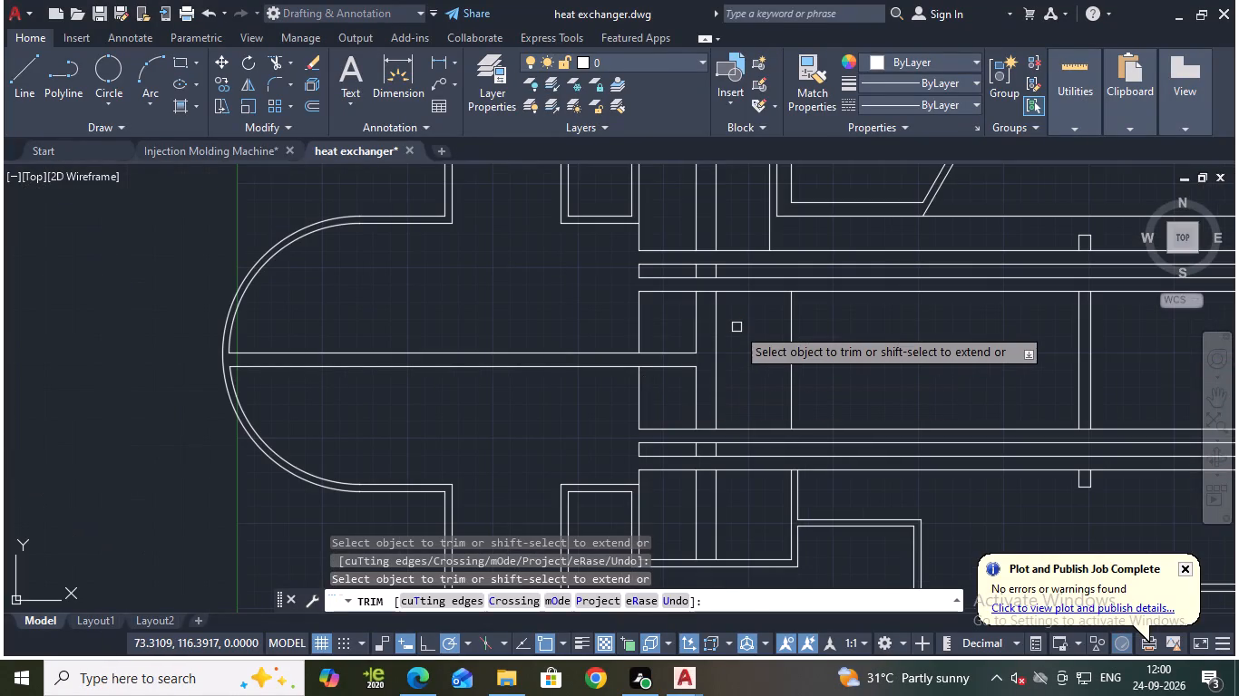
key("Escape")
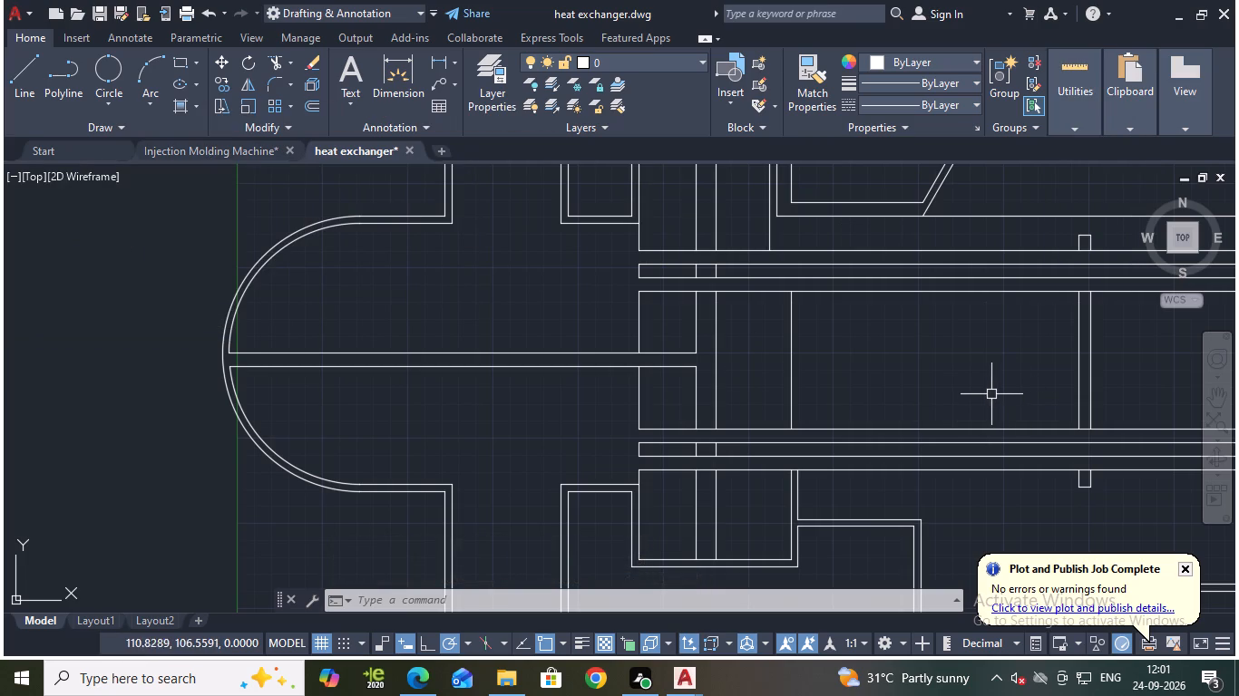
scroll(941, 386, "down", 1)
middle_click_drag(939, 381, 496, 444)
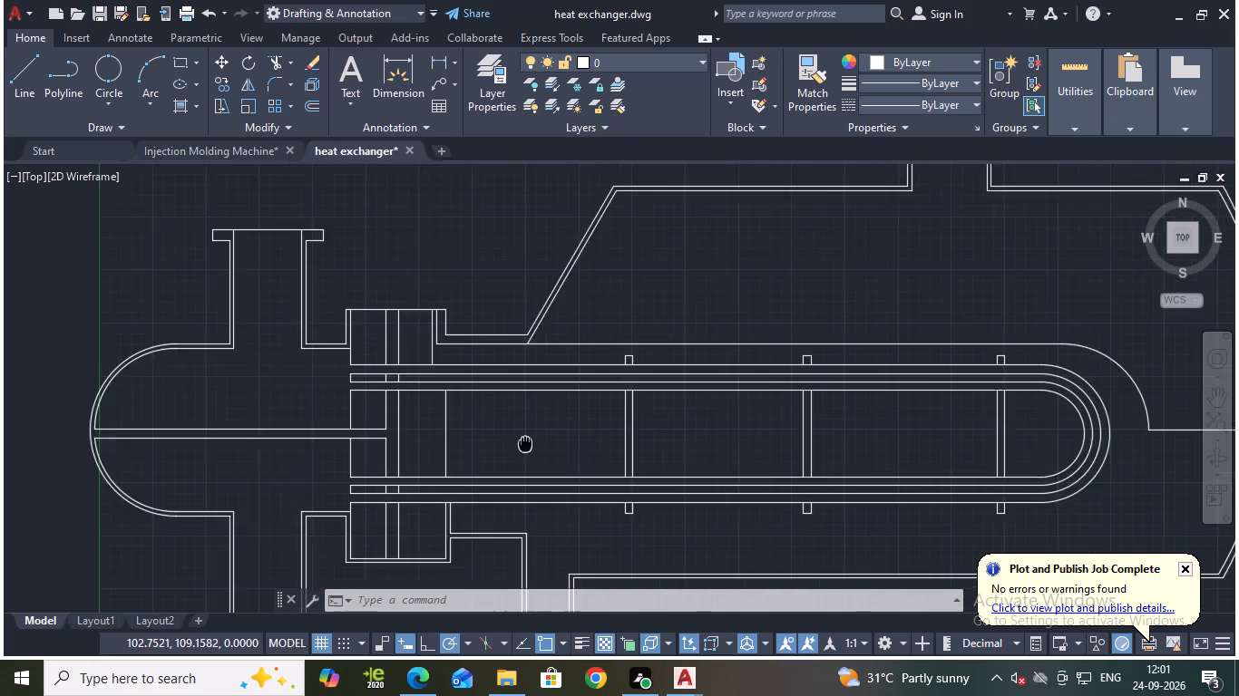
middle_click_drag(496, 444, 486, 447)
middle_click(486, 447)
middle_click(486, 447)
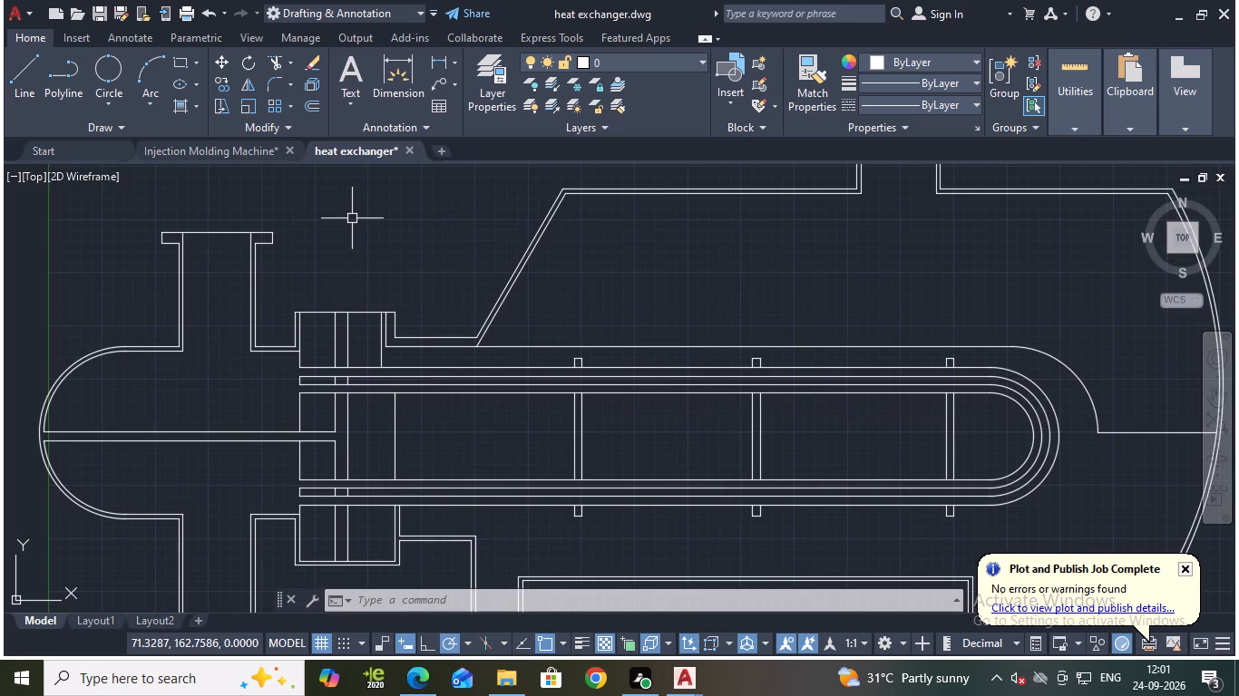
scroll(779, 267, "down", 2)
middle_click_drag(842, 278, 750, 266)
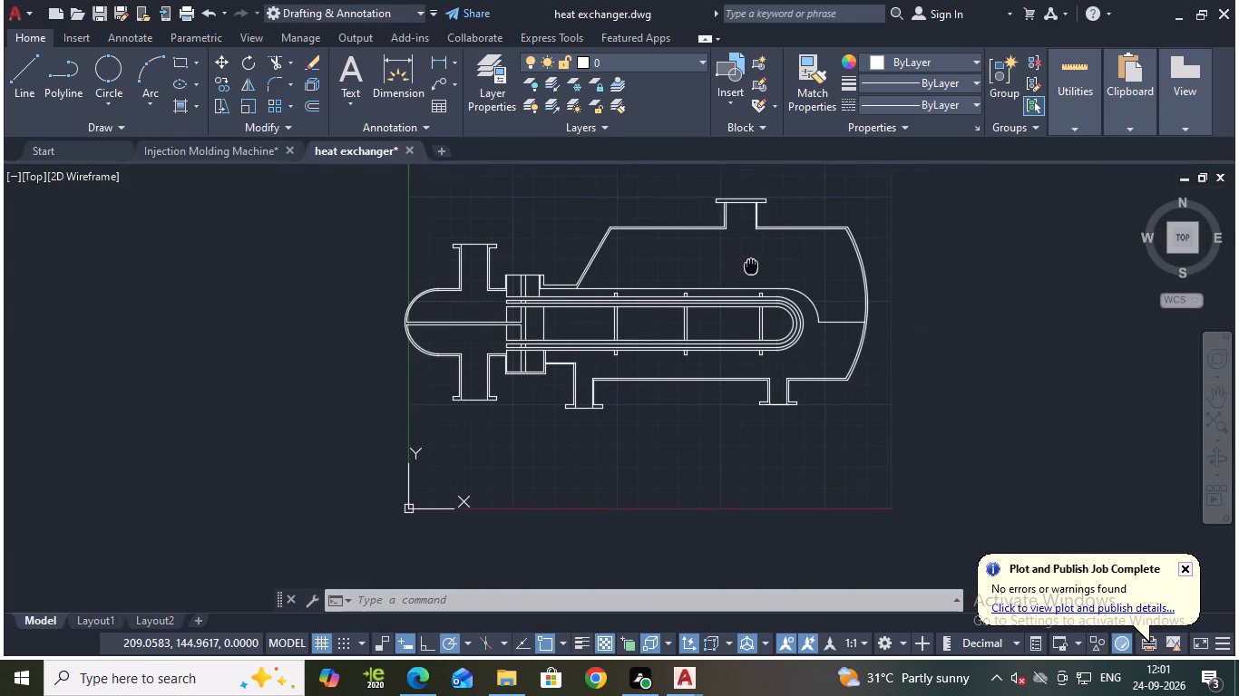
middle_click_drag(750, 266, 749, 266)
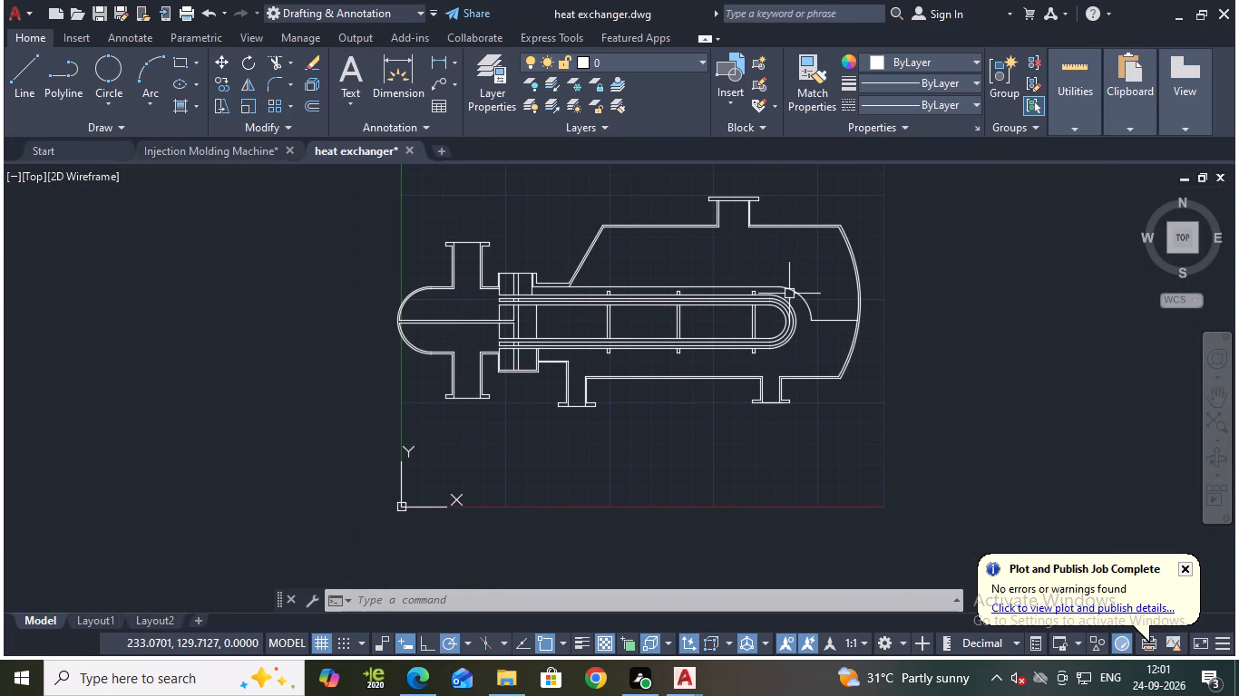
scroll(805, 367, "up", 1)
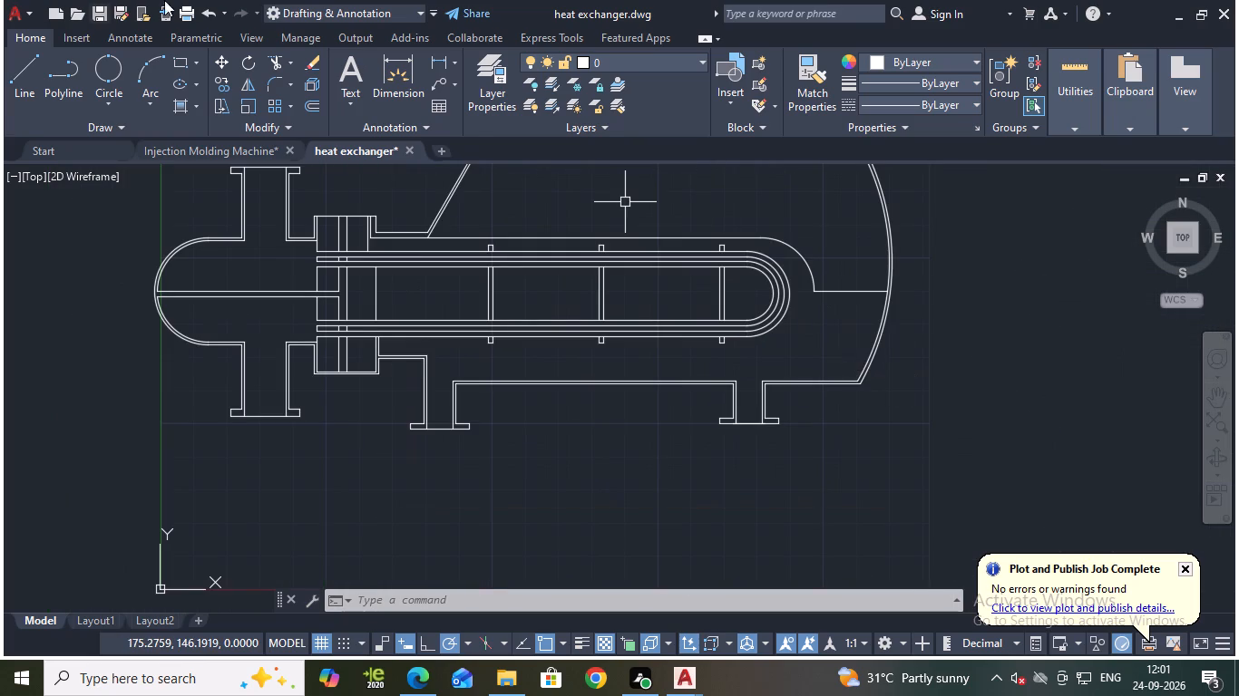
left_click(15, 82)
scroll(875, 414, "up", 1)
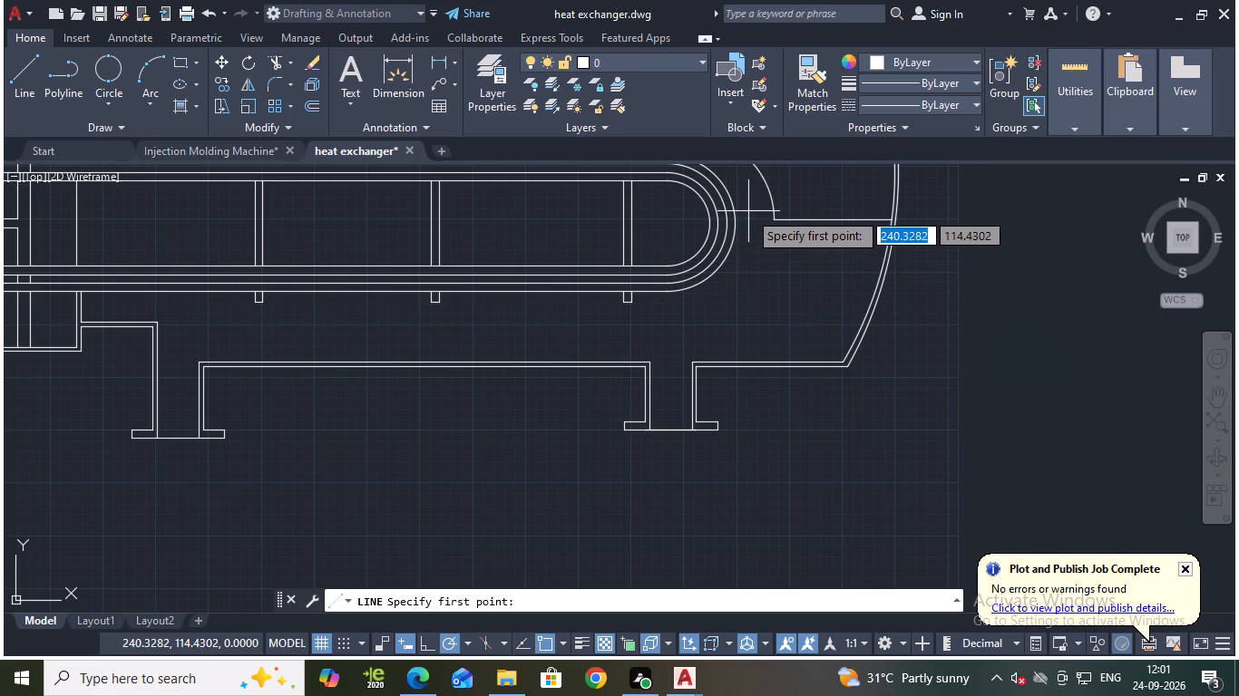
left_click(748, 211)
left_click(750, 363)
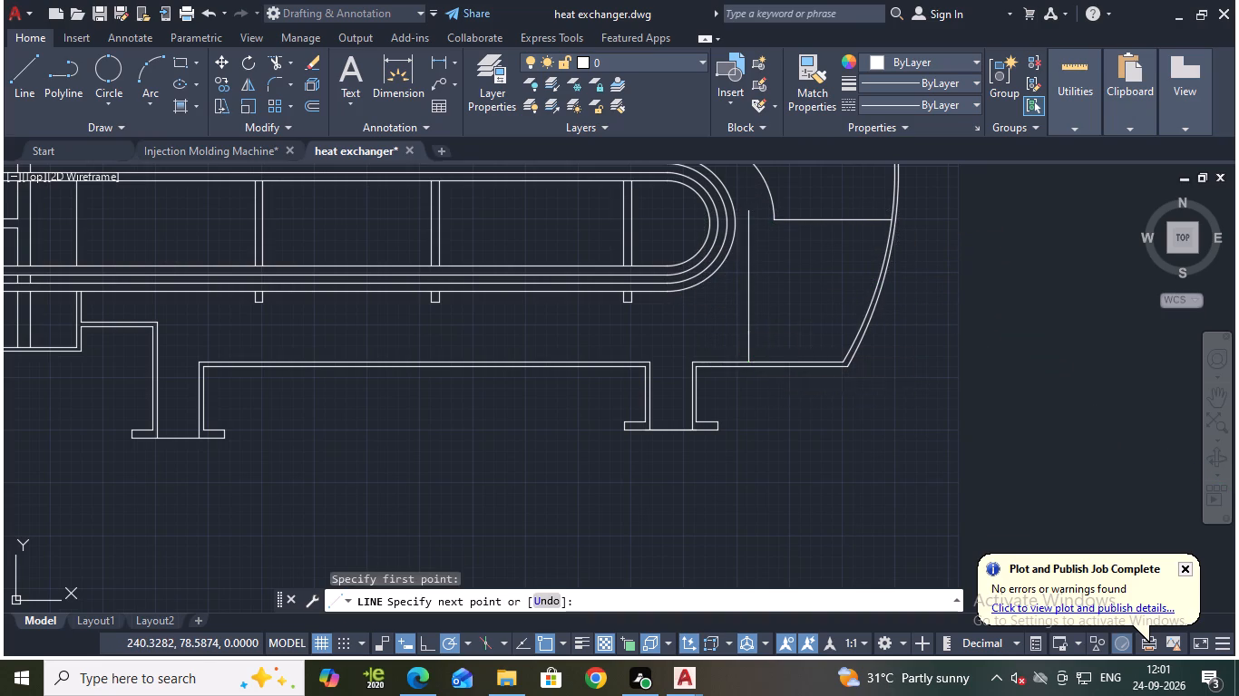
key("Escape")
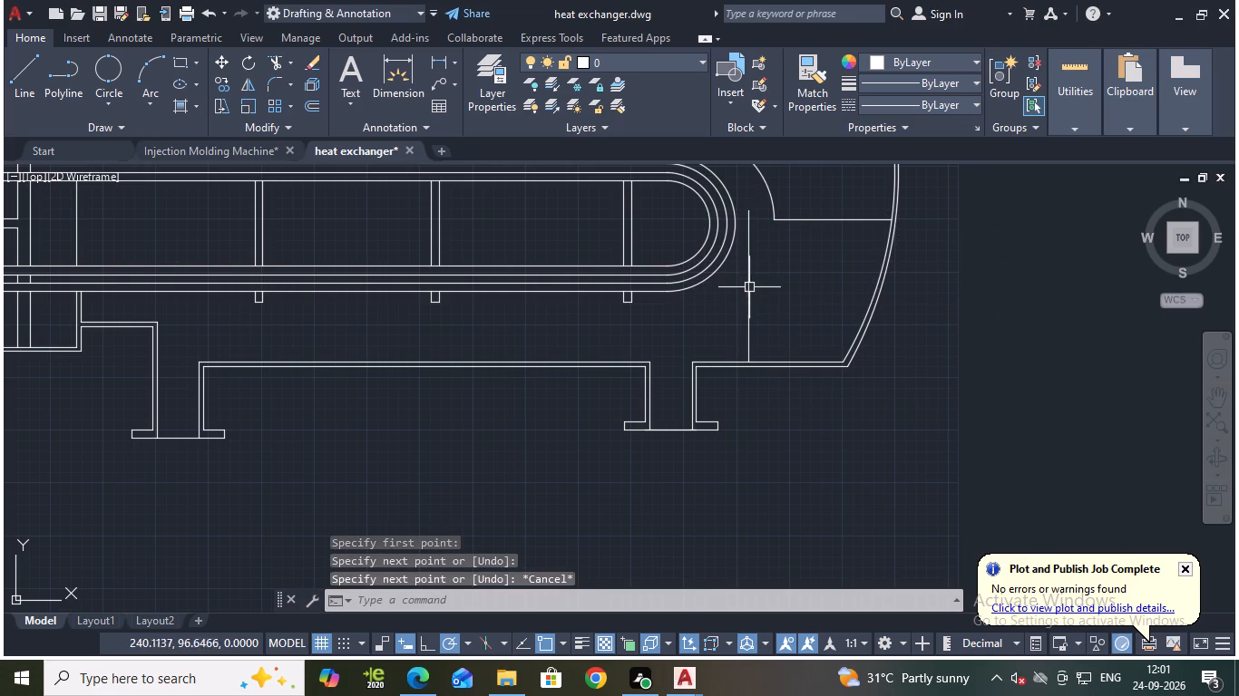
Offset the new vertical line by 2 toward the shell's domed end.
left_click(750, 288)
key("o")
key("Return")
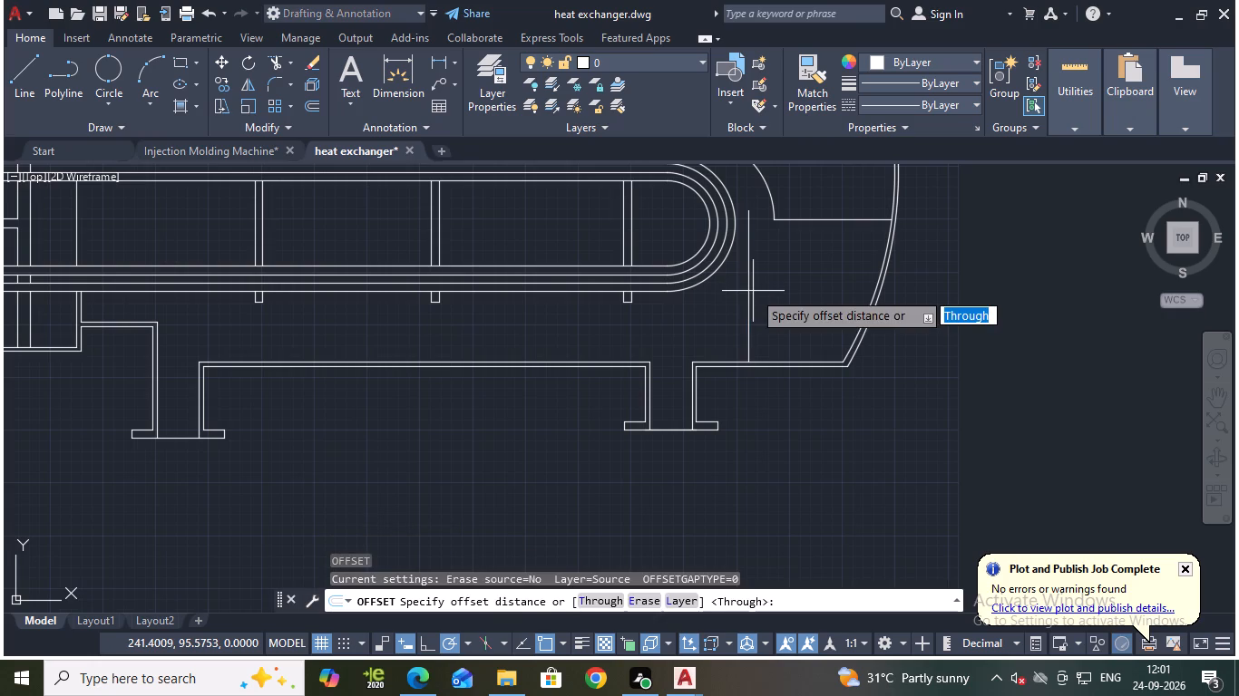
key("Return")
key("2")
key("Return")
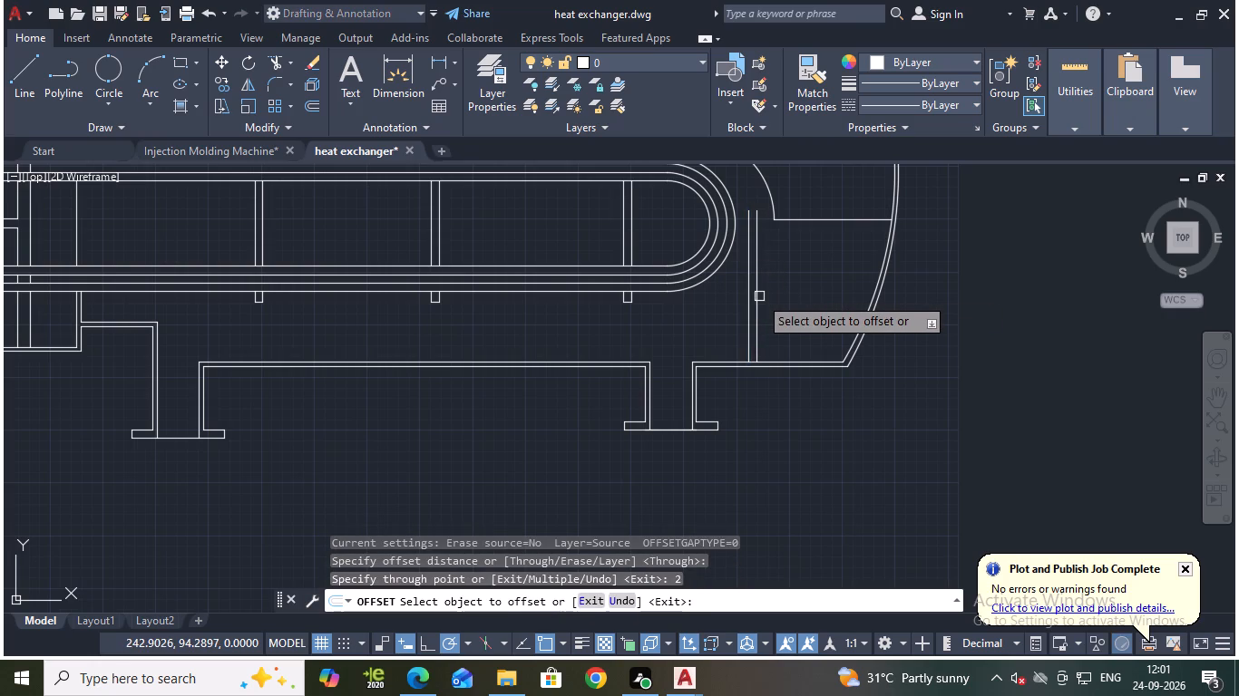
Close the top of the two parallel vertical lines with a short 2-unit horizontal line.
middle_click_drag(786, 284, 773, 330)
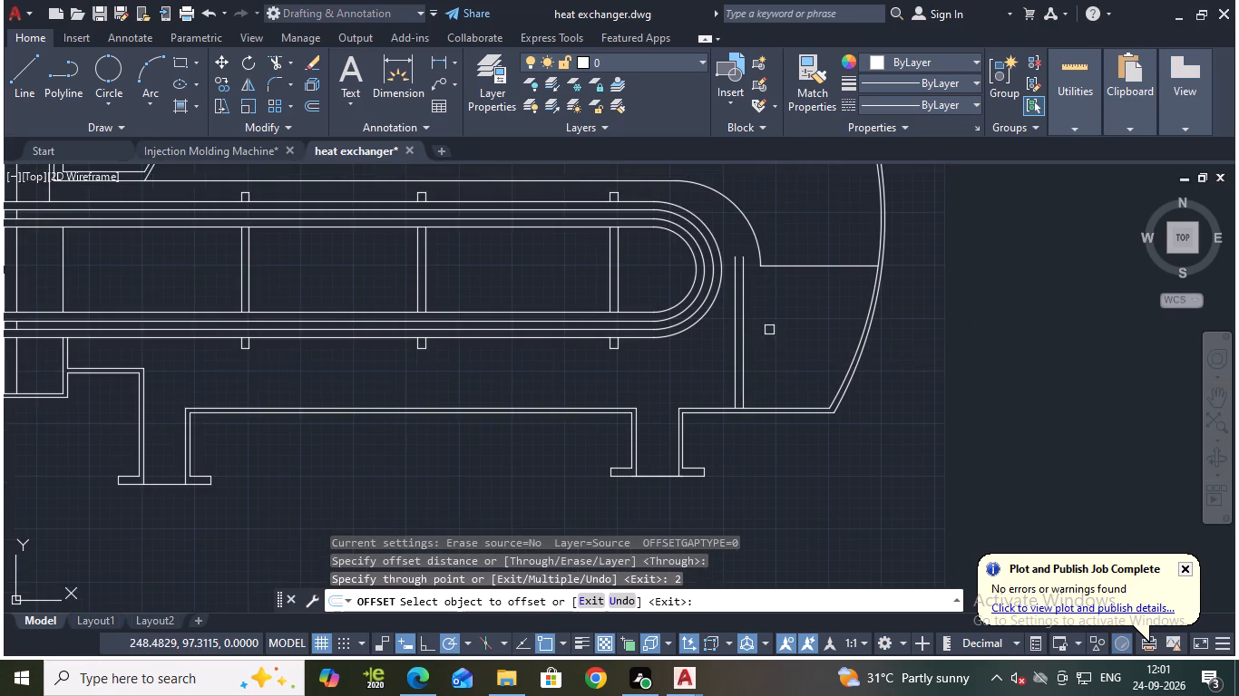
scroll(760, 311, "up", 2)
left_click(23, 70)
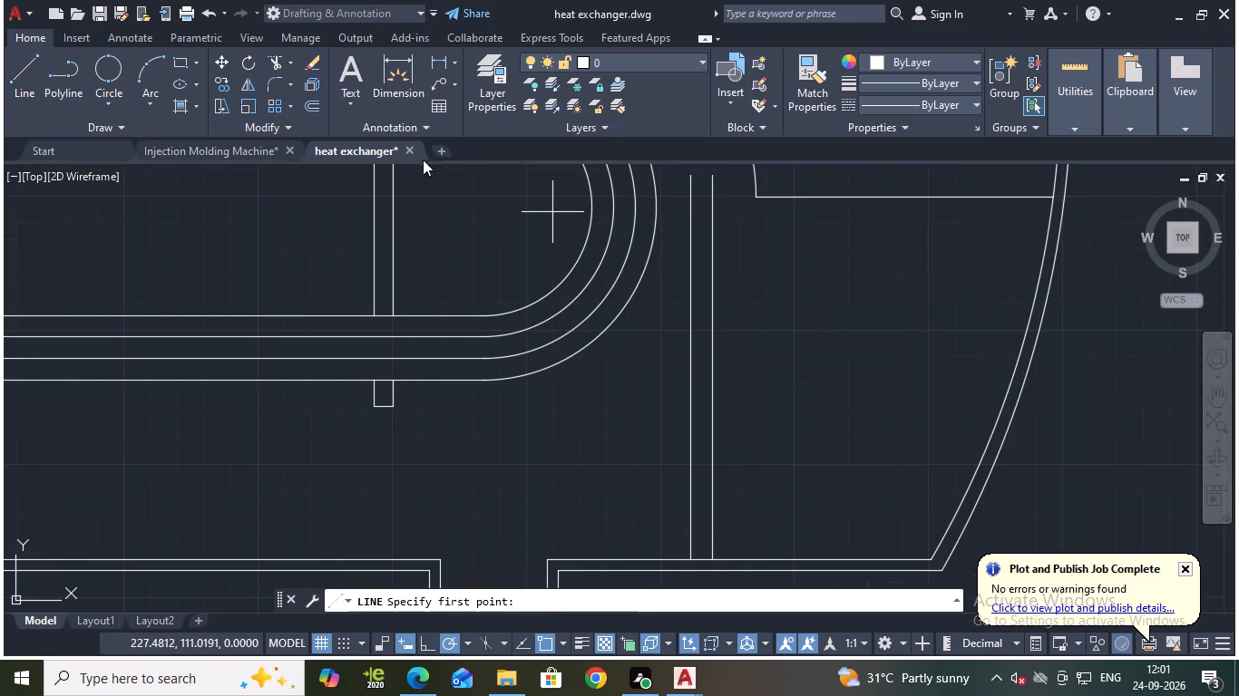
left_click(691, 179)
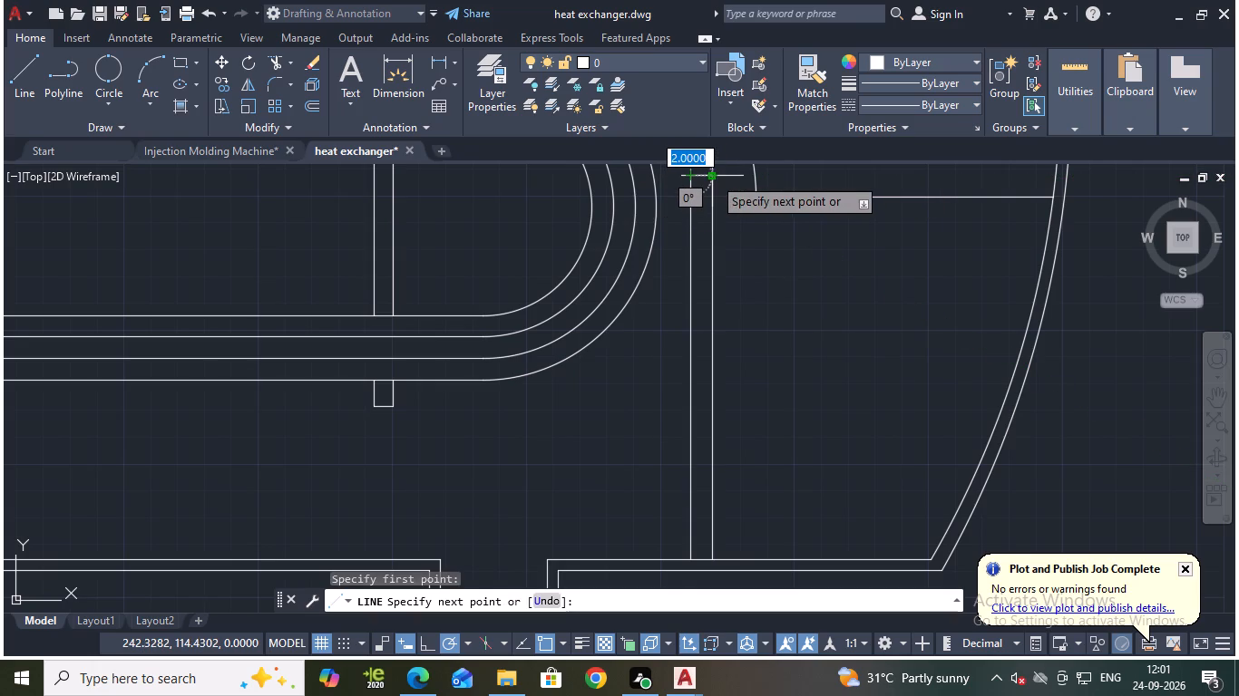
left_click(713, 177)
key("Escape")
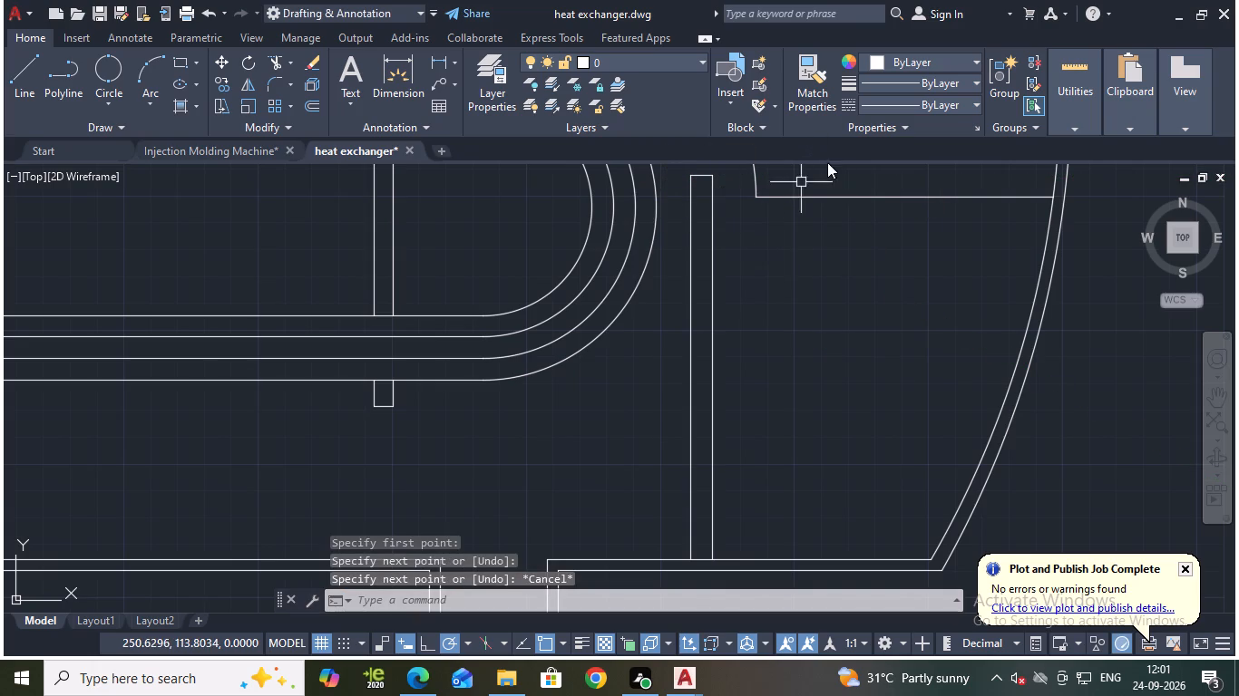
Save the drawing.
scroll(895, 222, "down", 2)
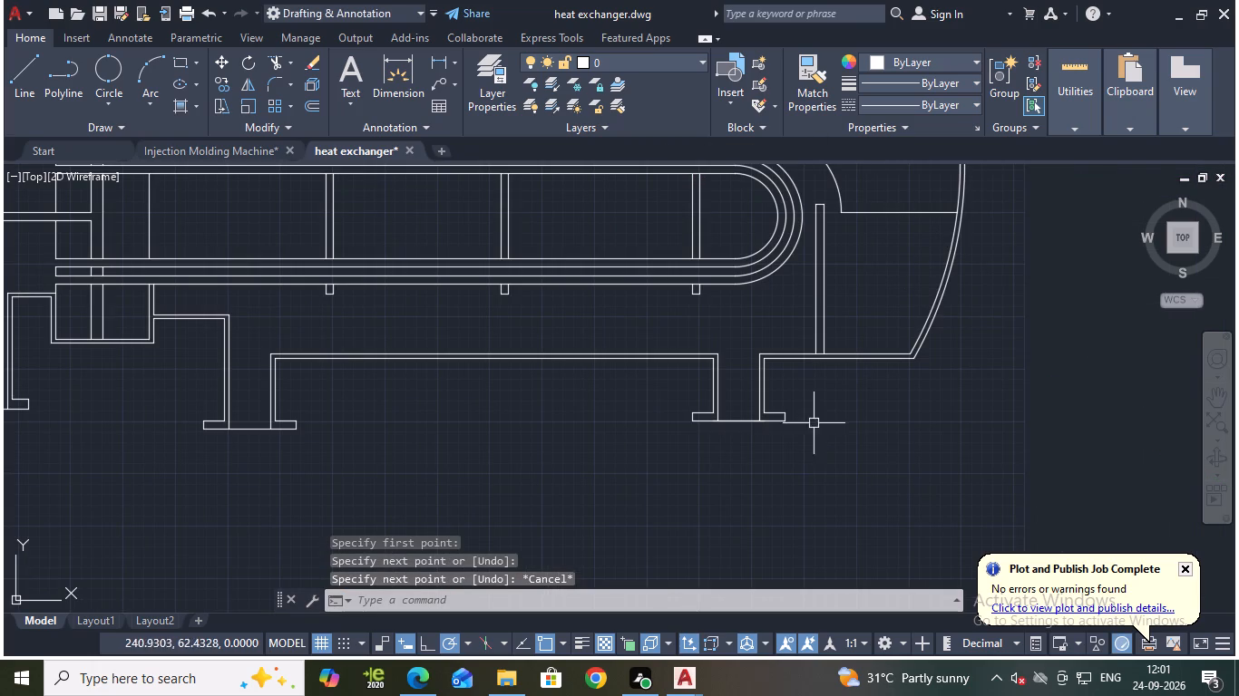
key("Escape")
key("ctrl+s")
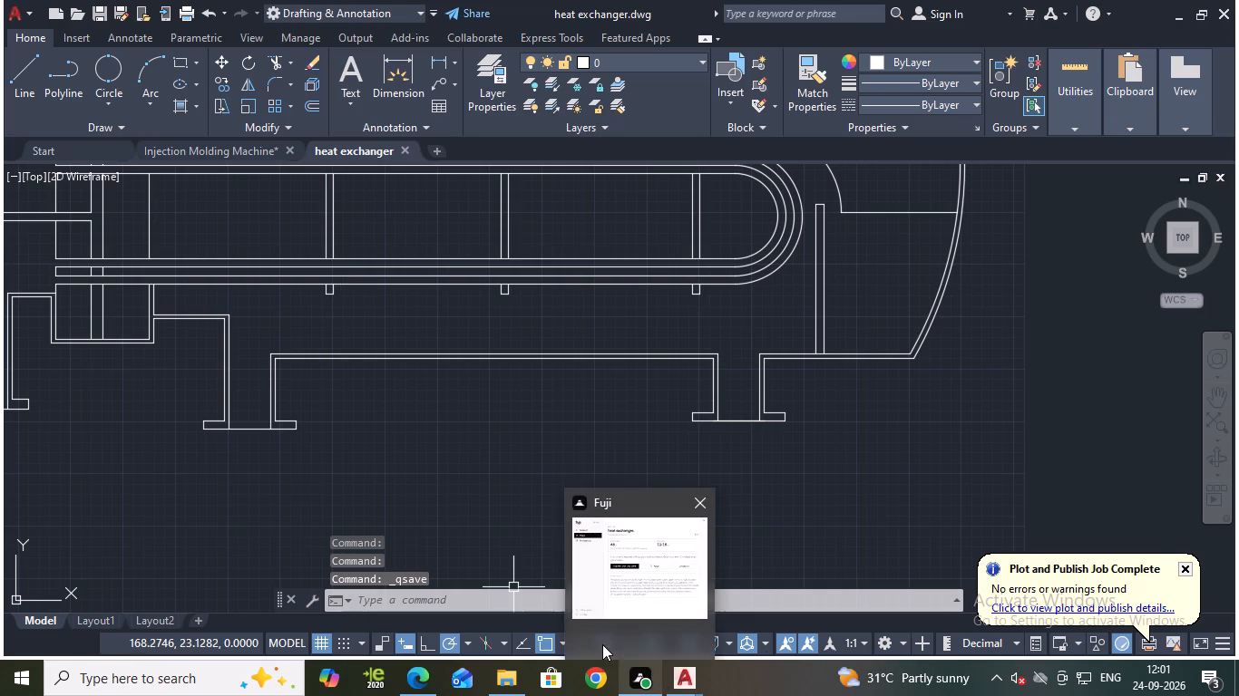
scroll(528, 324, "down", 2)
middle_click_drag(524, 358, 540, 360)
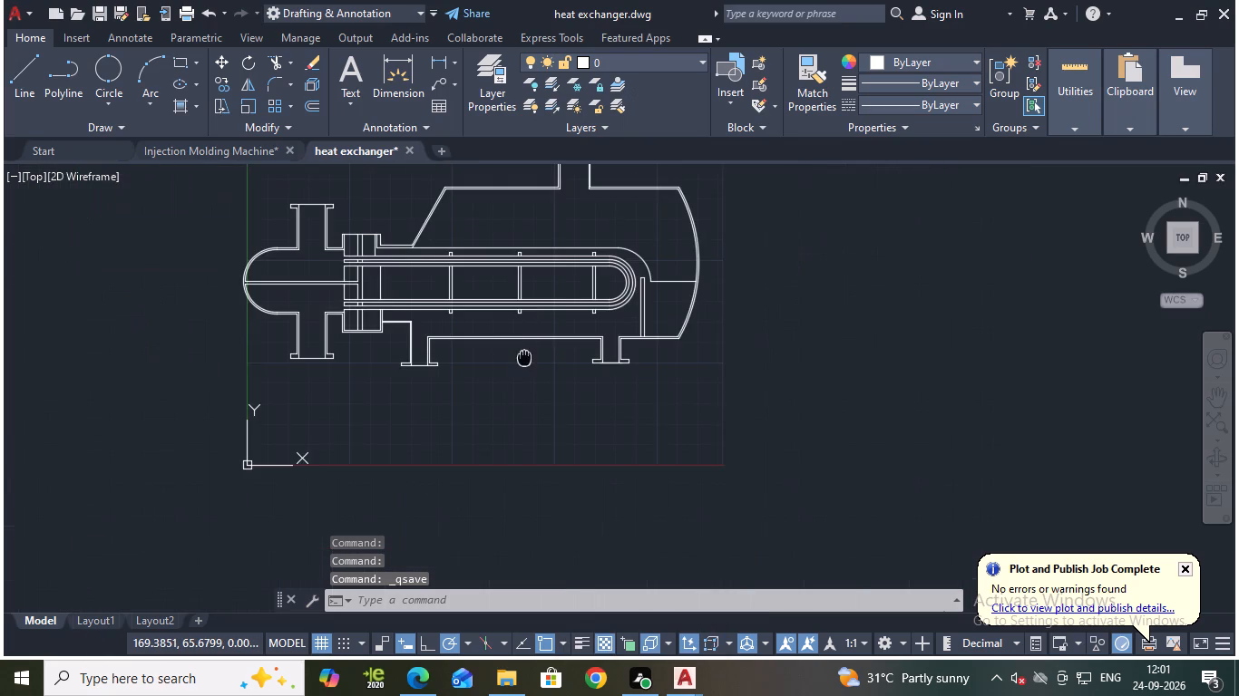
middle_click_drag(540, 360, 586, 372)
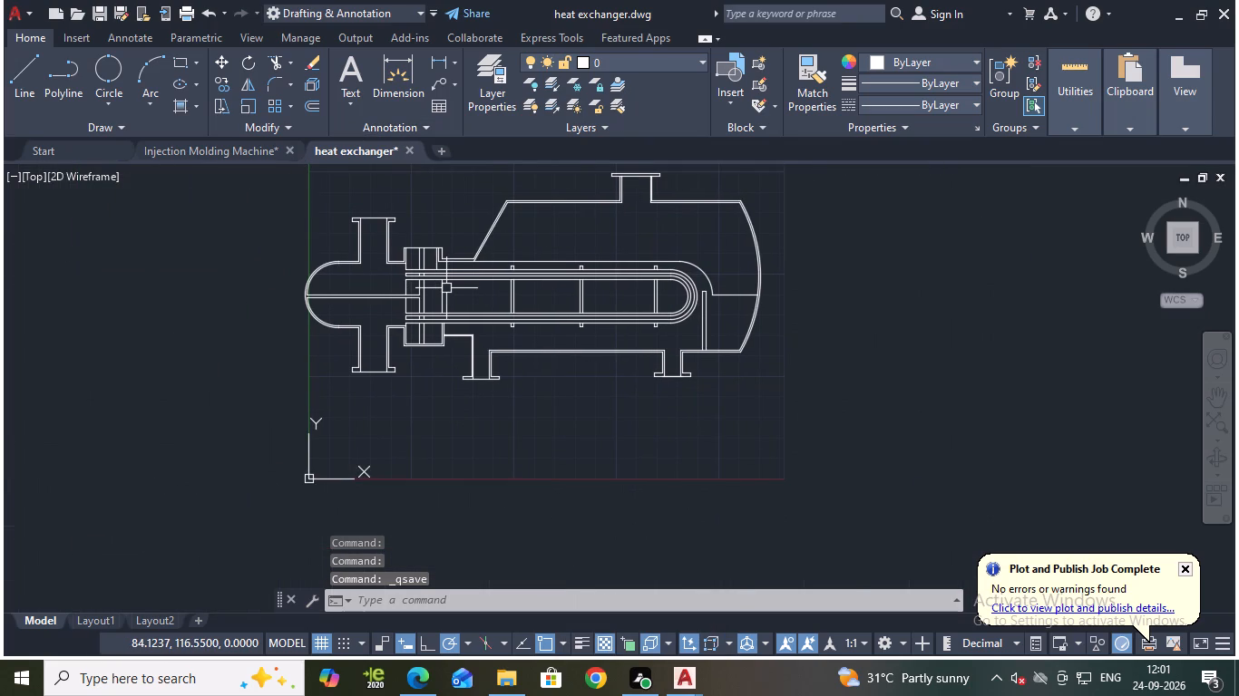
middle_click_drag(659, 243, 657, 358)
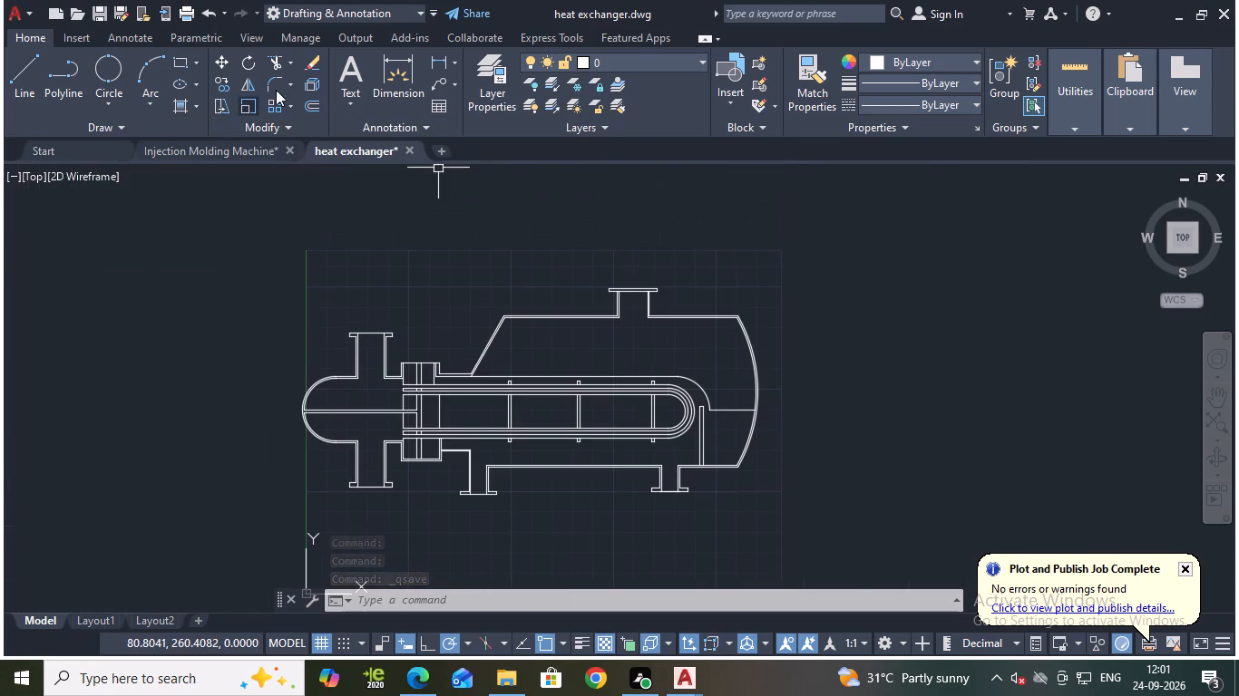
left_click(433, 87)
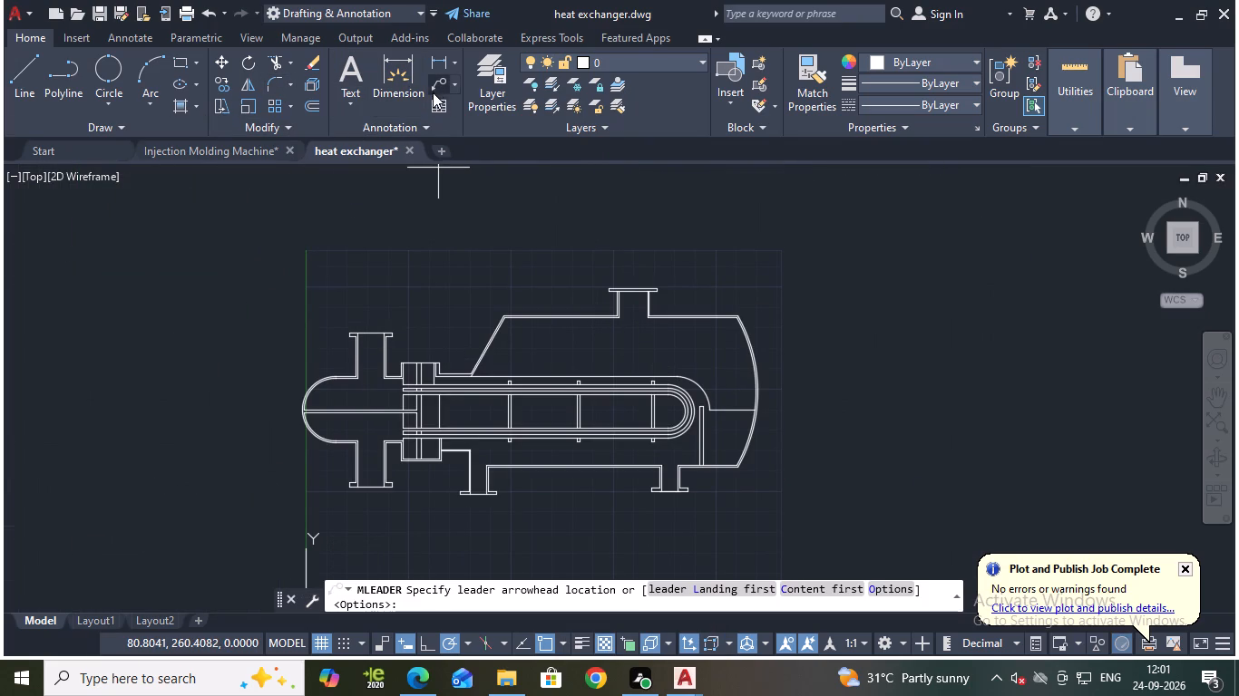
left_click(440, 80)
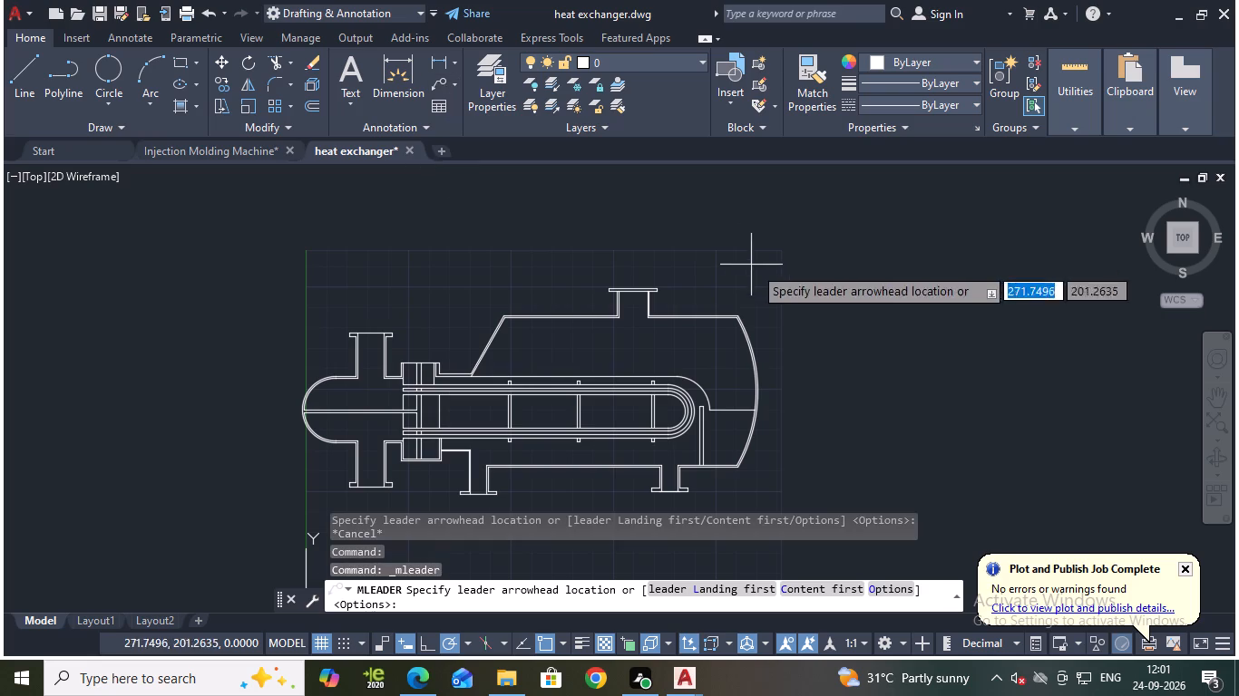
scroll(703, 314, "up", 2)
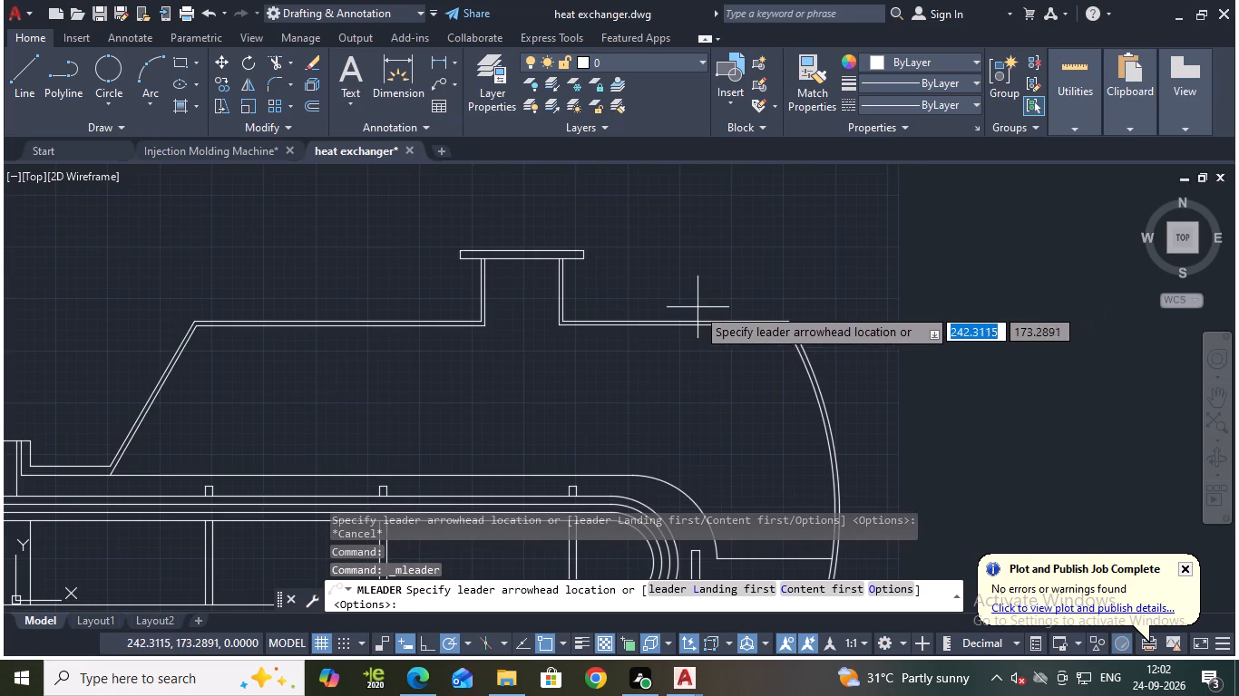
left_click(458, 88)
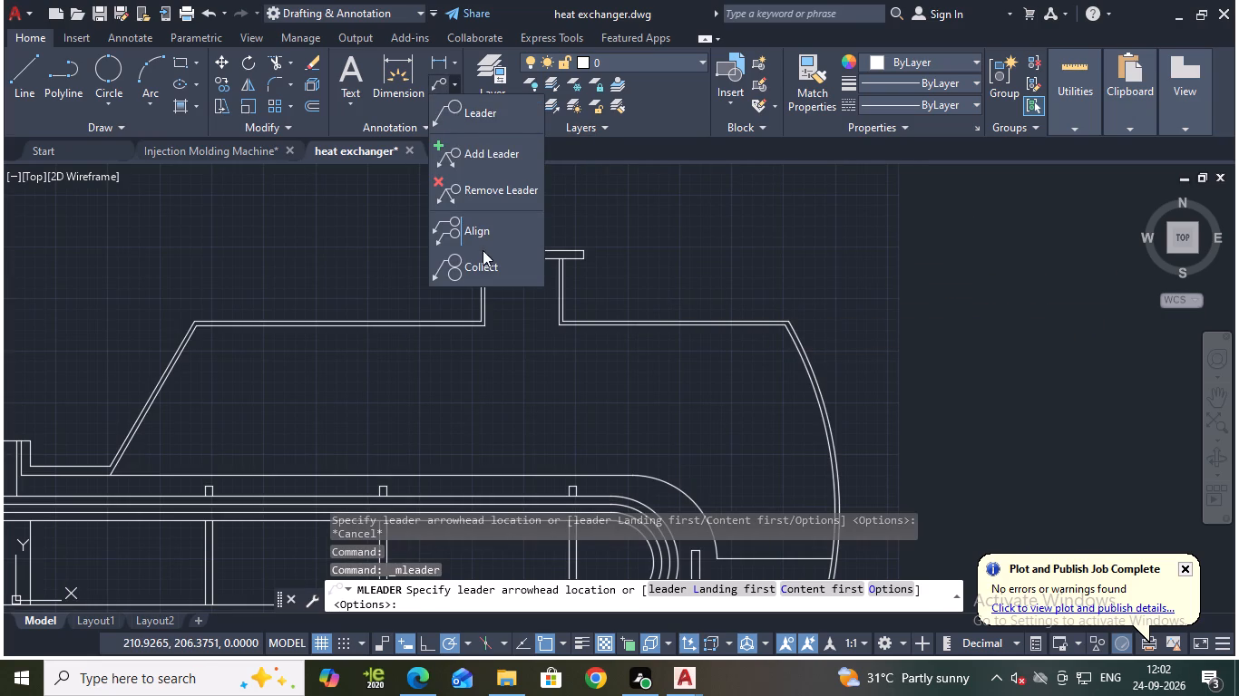
Modify the Standard multileader style to an arrowhead size of 0.7 and set it as the current style.
left_click(417, 121)
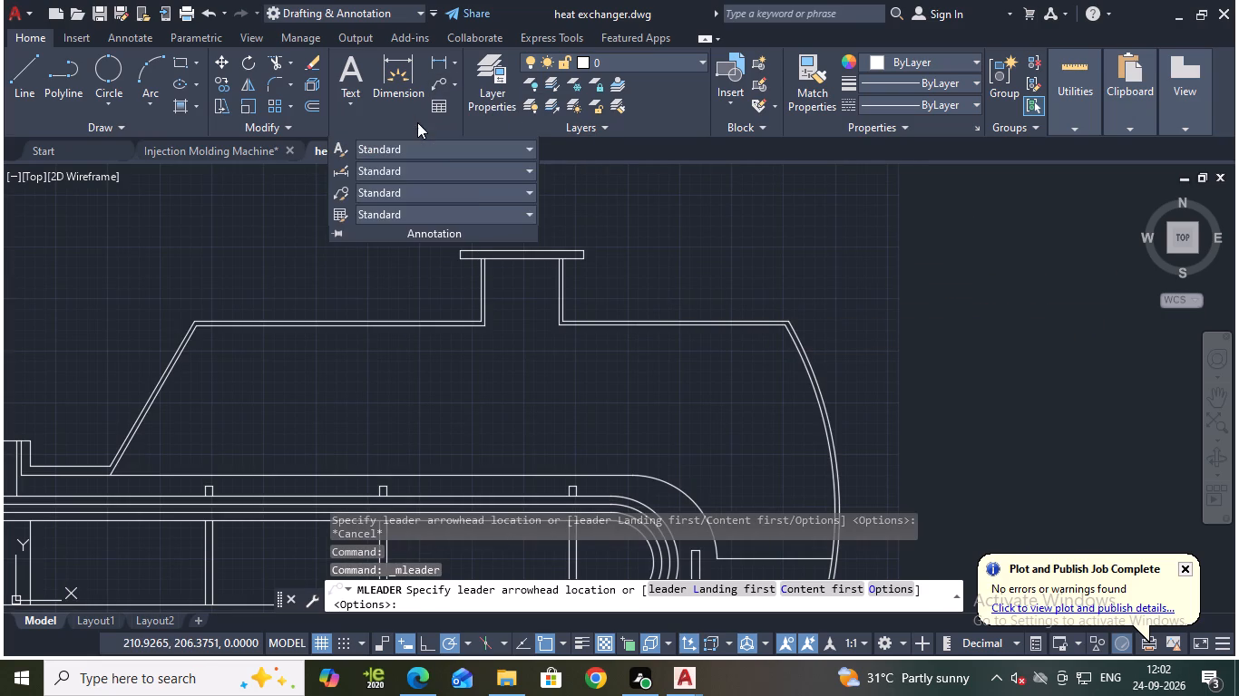
left_click(517, 190)
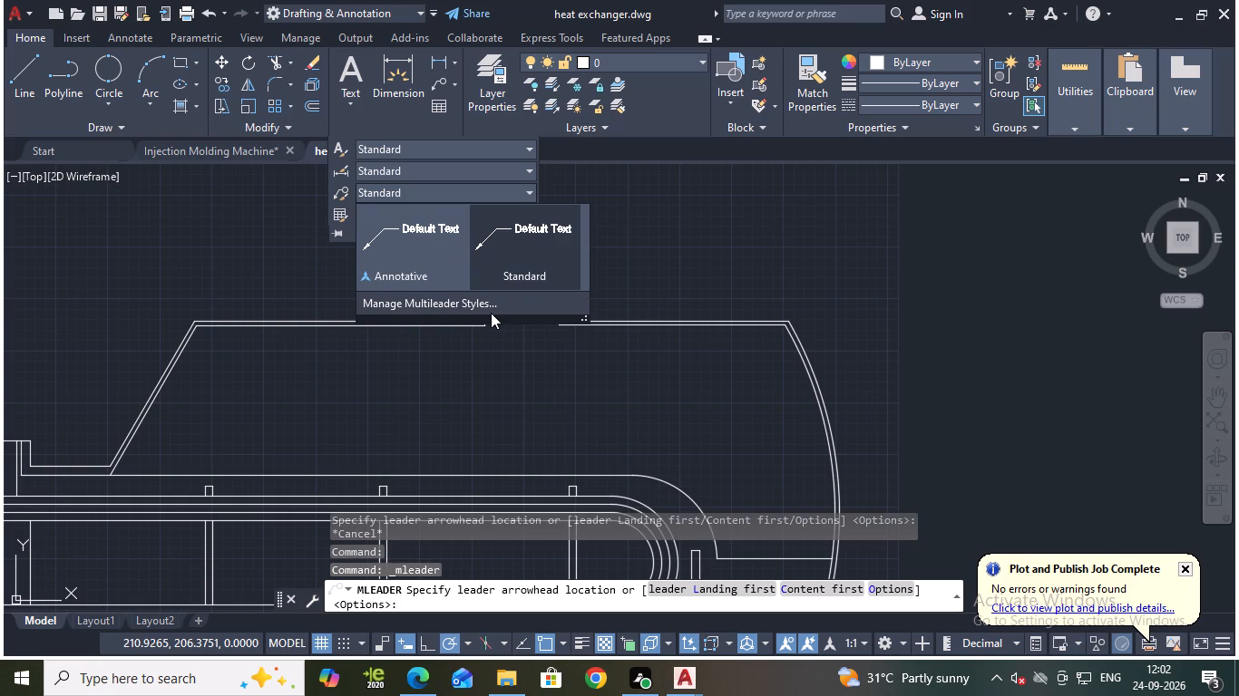
left_click(488, 310)
left_click(782, 305)
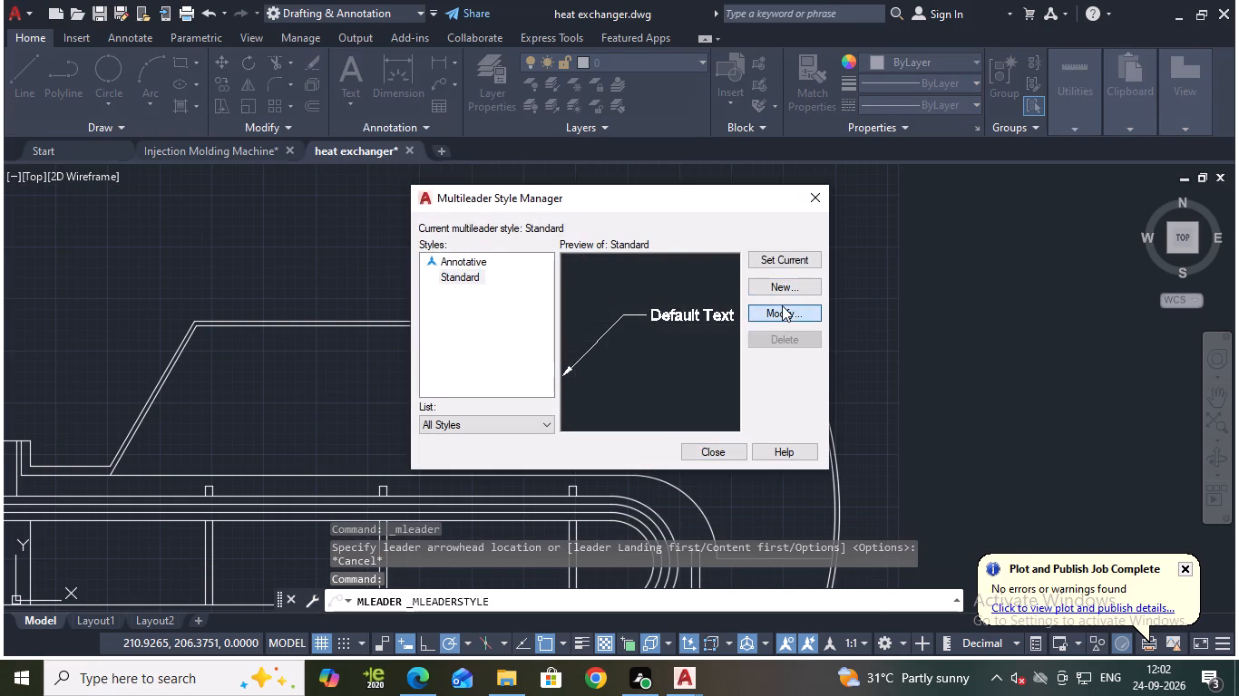
left_click_drag(538, 336, 485, 327)
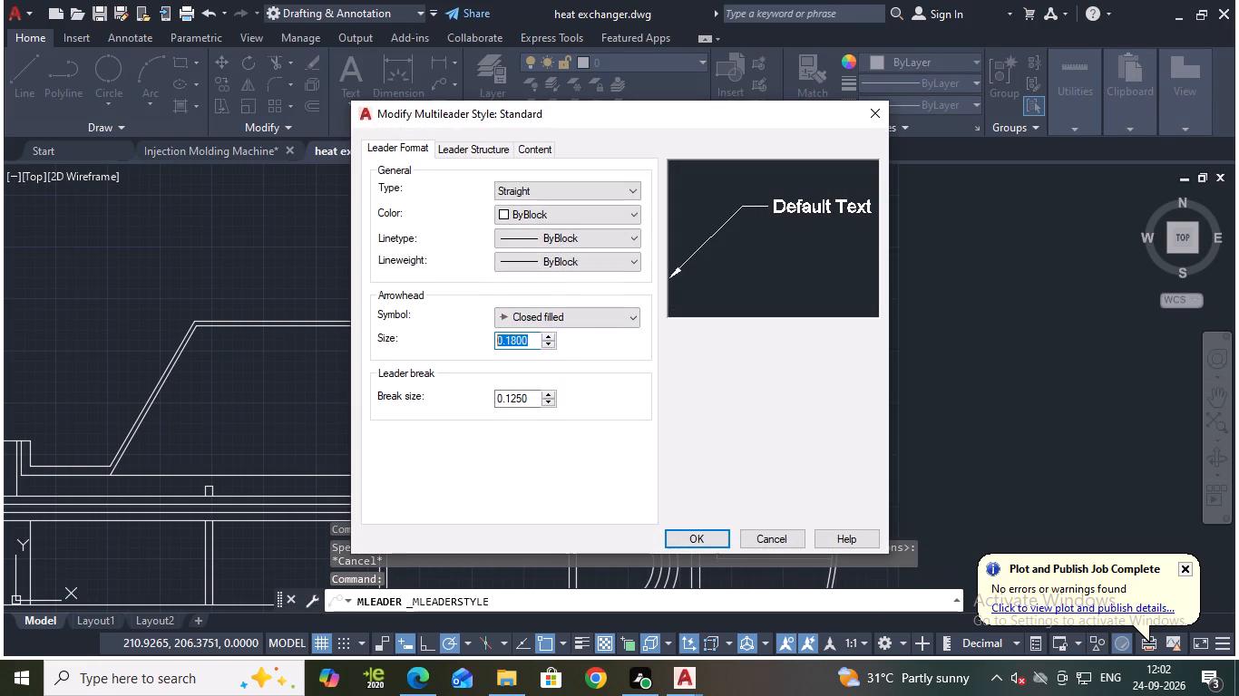
left_click_drag(485, 327, 476, 327)
type(".75")
left_click(536, 396)
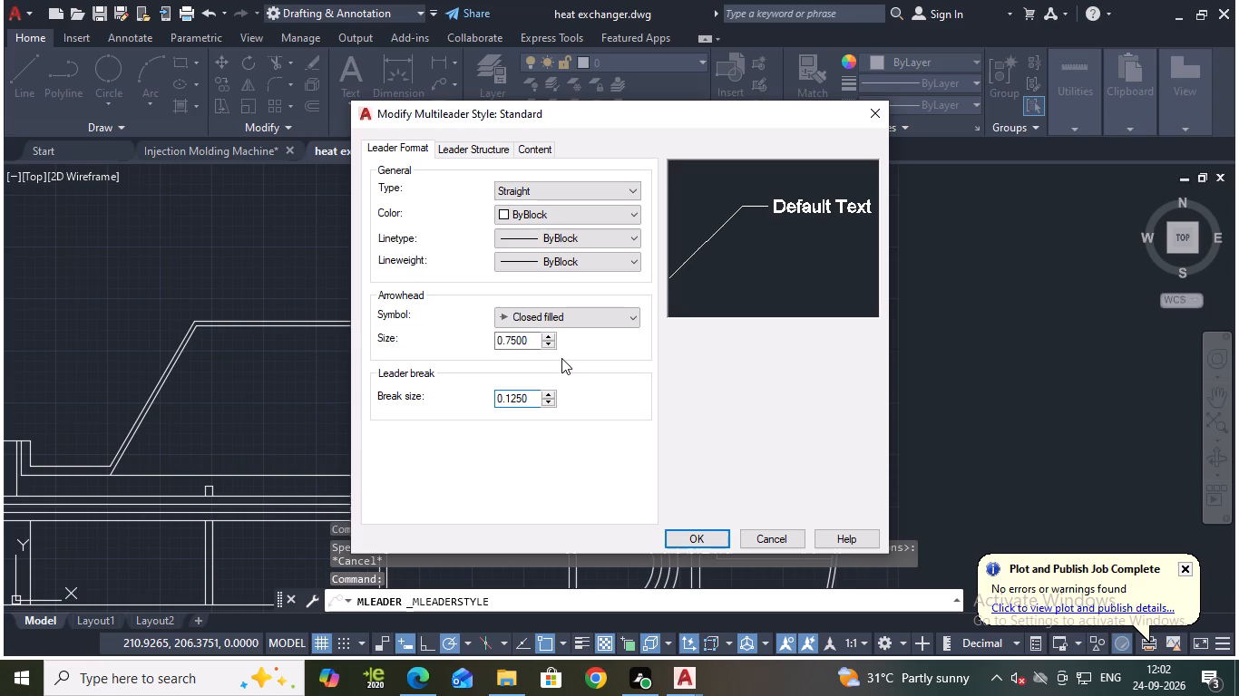
left_click(537, 339)
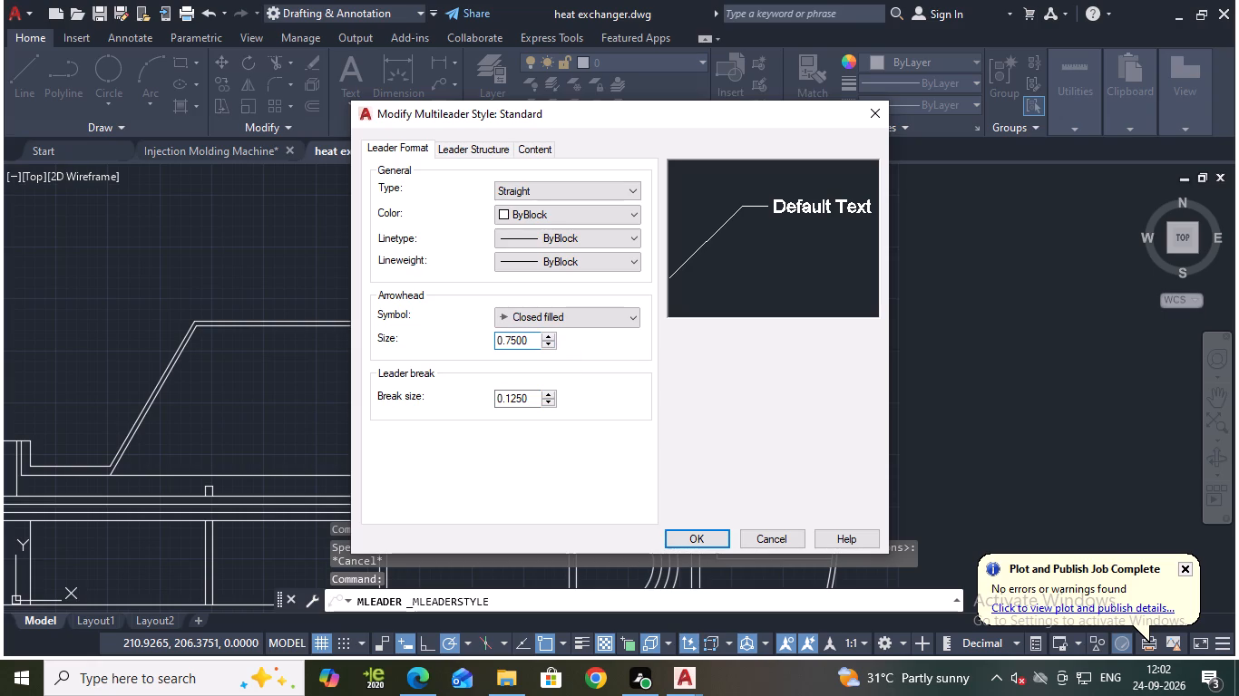
key("BackSpace")
key("BackSpace")
key("BackSpace")
key("Return")
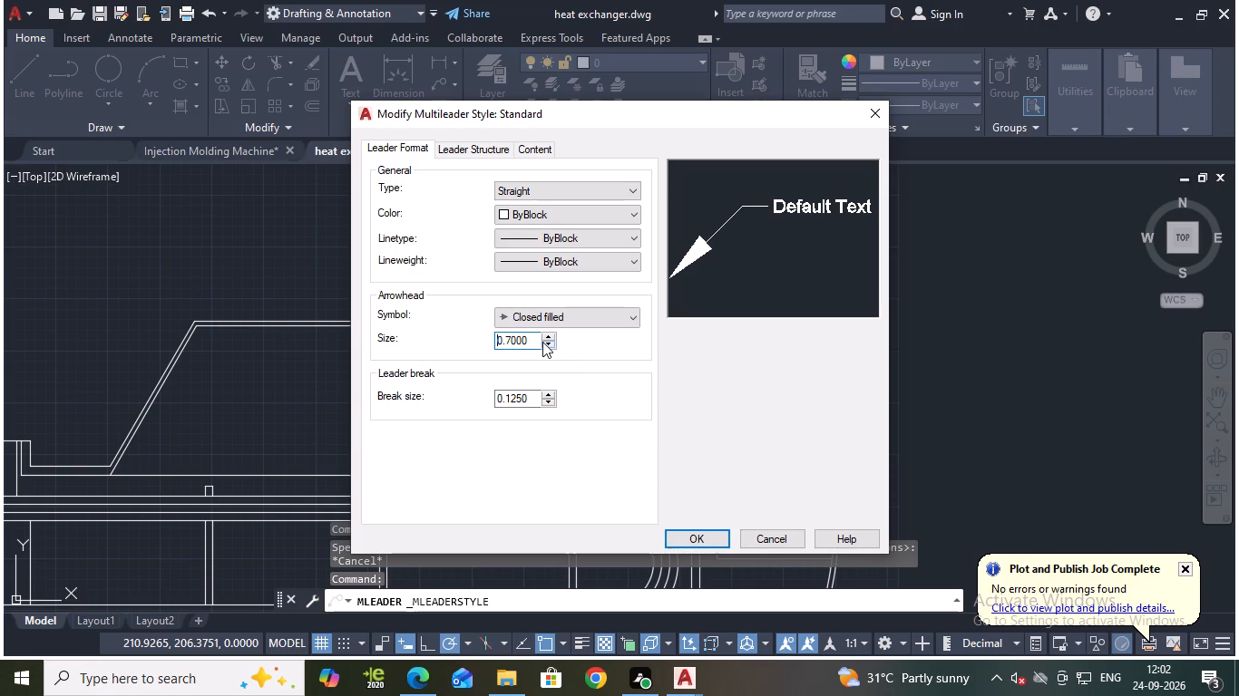
left_click(700, 541)
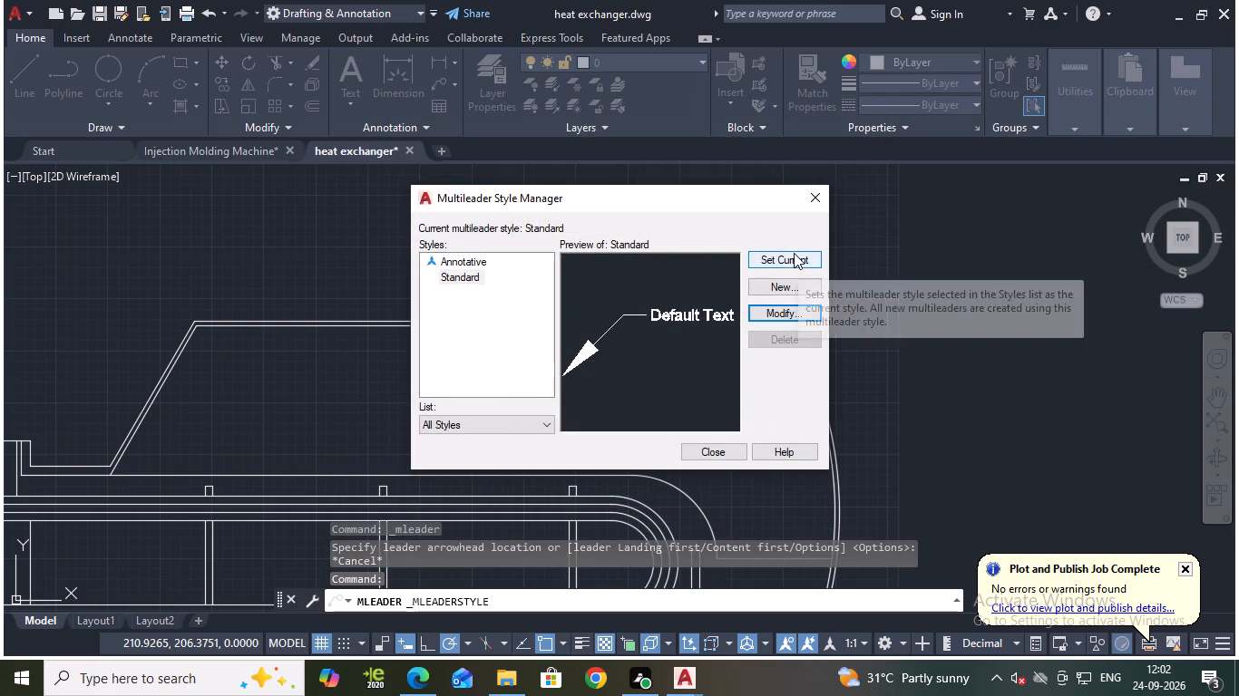
left_click(794, 256)
left_click(736, 453)
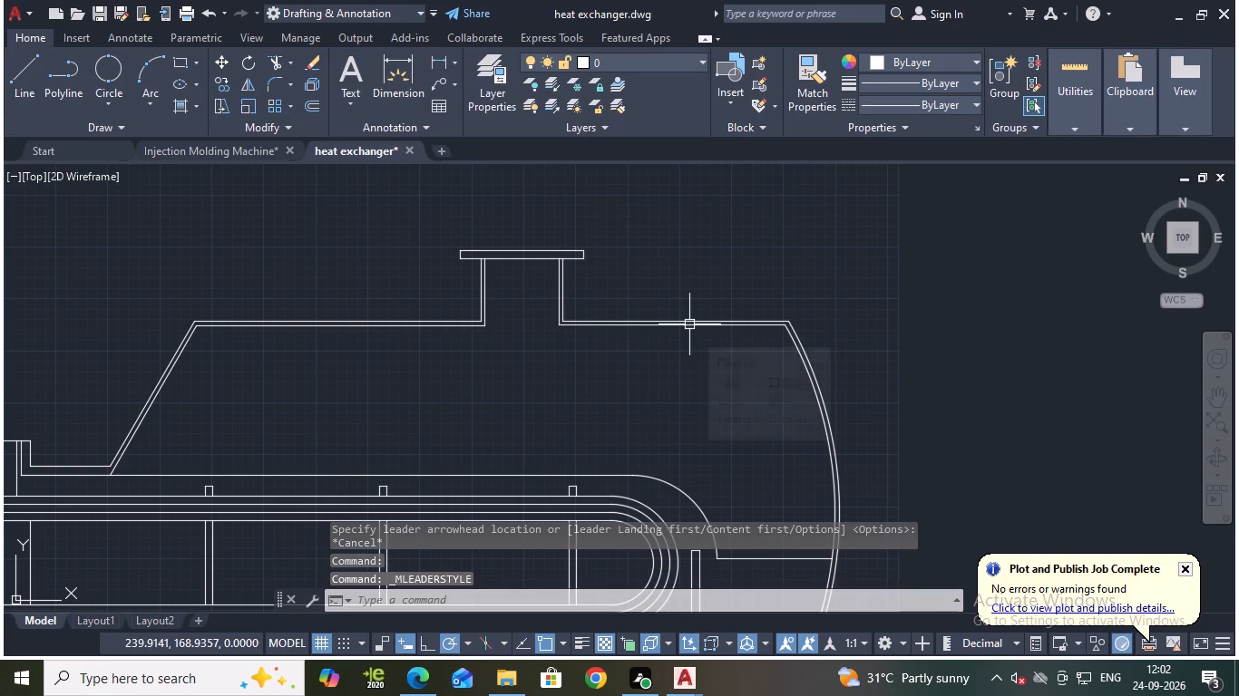
Place a multileader from the plate of the shell's upper stub, landing above it, with text height 4.
scroll(737, 293, "down", 1)
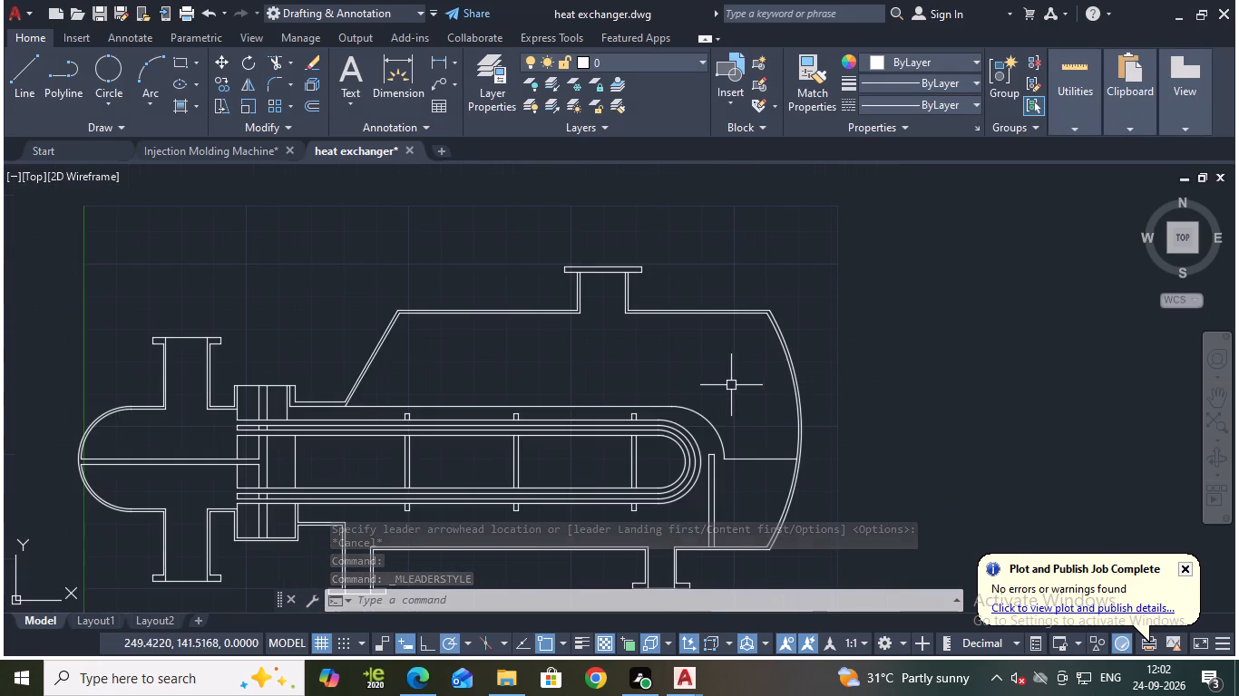
middle_click_drag(730, 387, 684, 372)
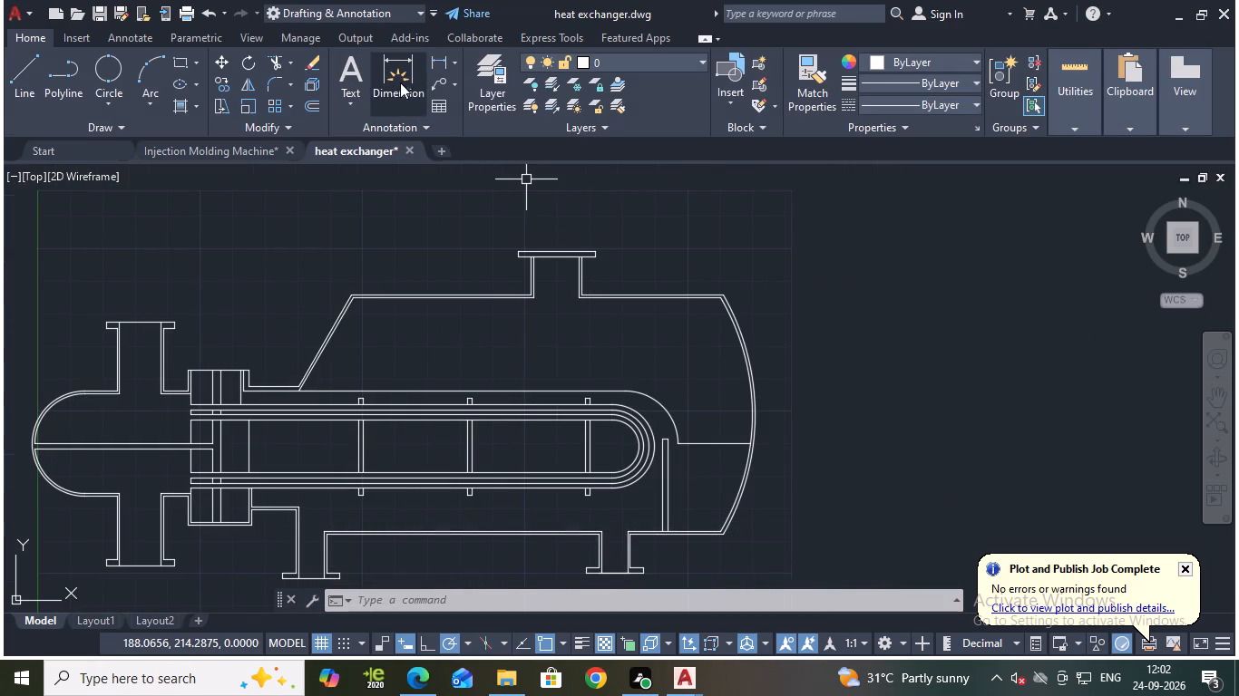
left_click(440, 92)
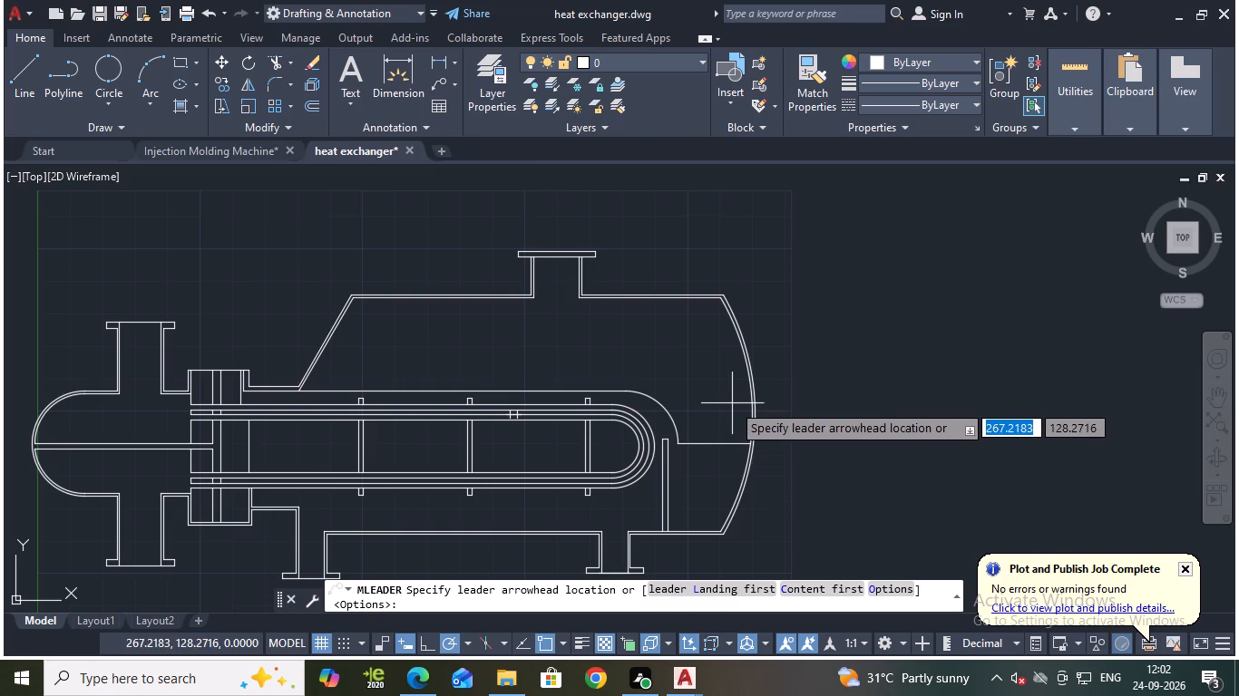
middle_click_drag(687, 351, 740, 411)
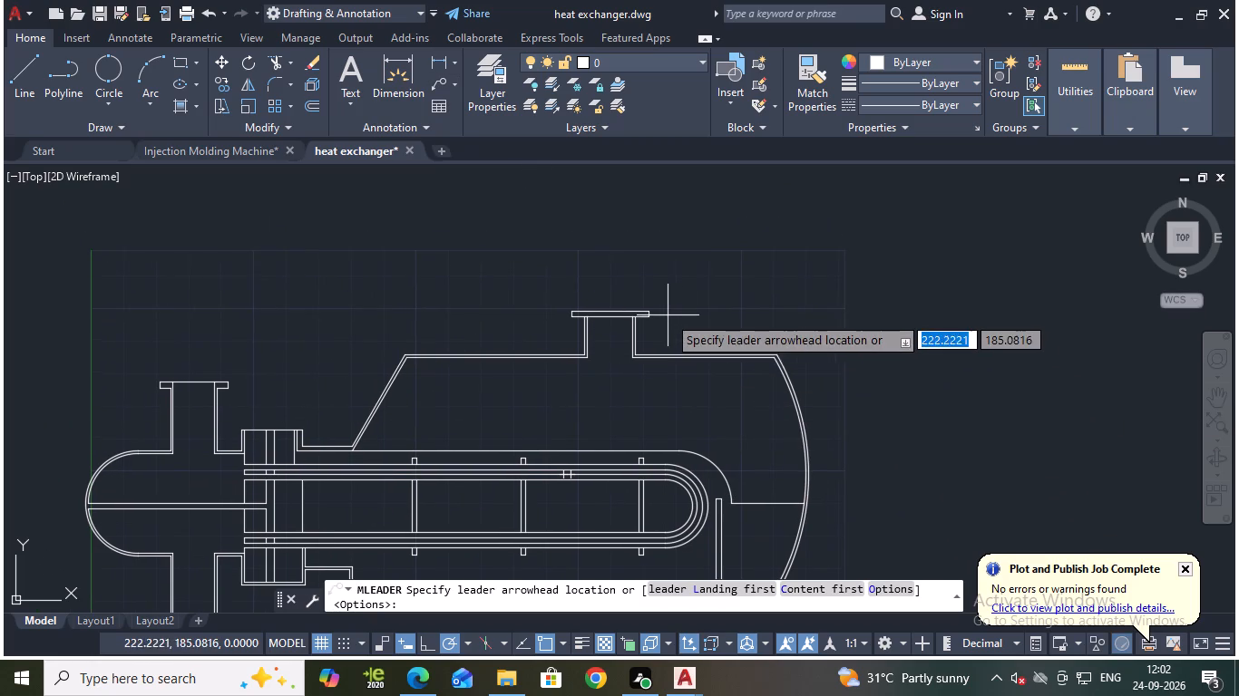
scroll(668, 315, "up", 2)
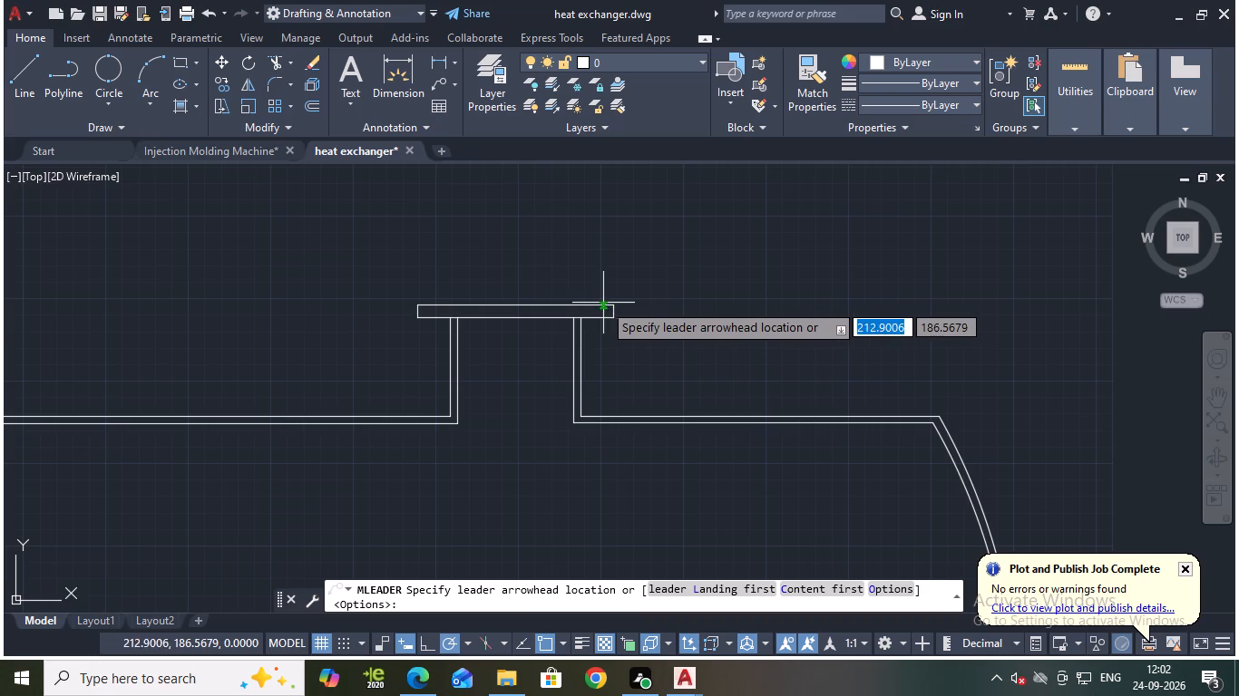
left_click(554, 304)
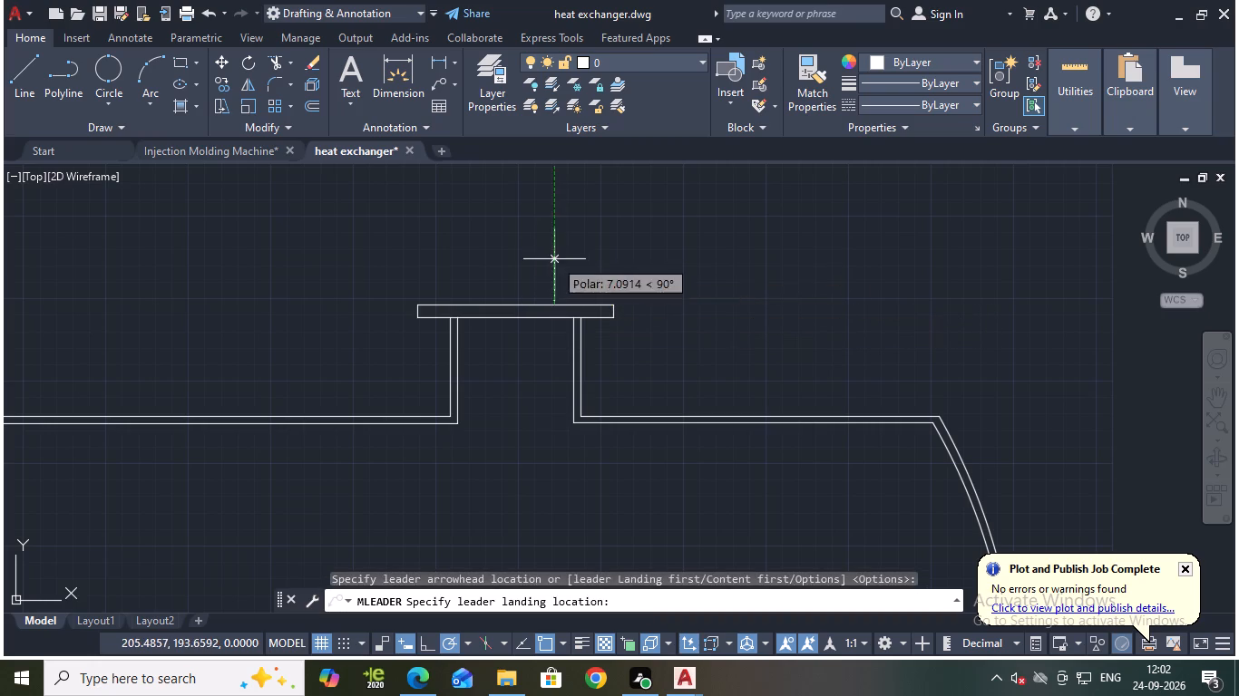
left_click(582, 258)
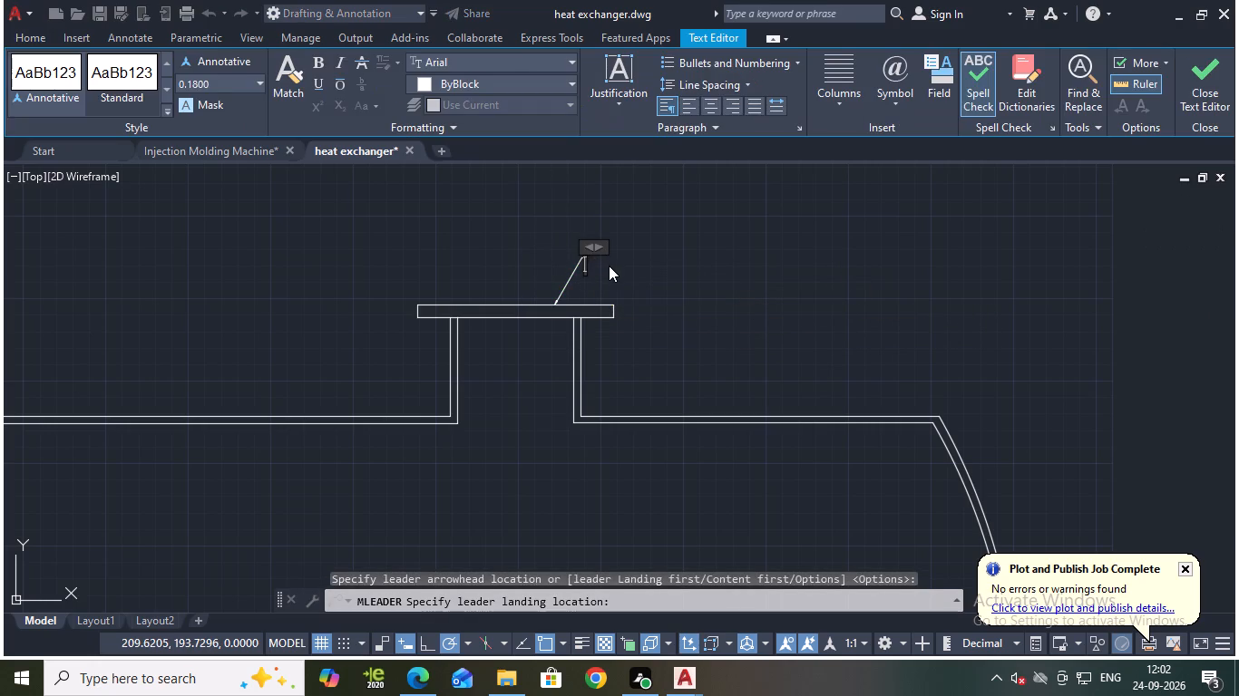
left_click(254, 87)
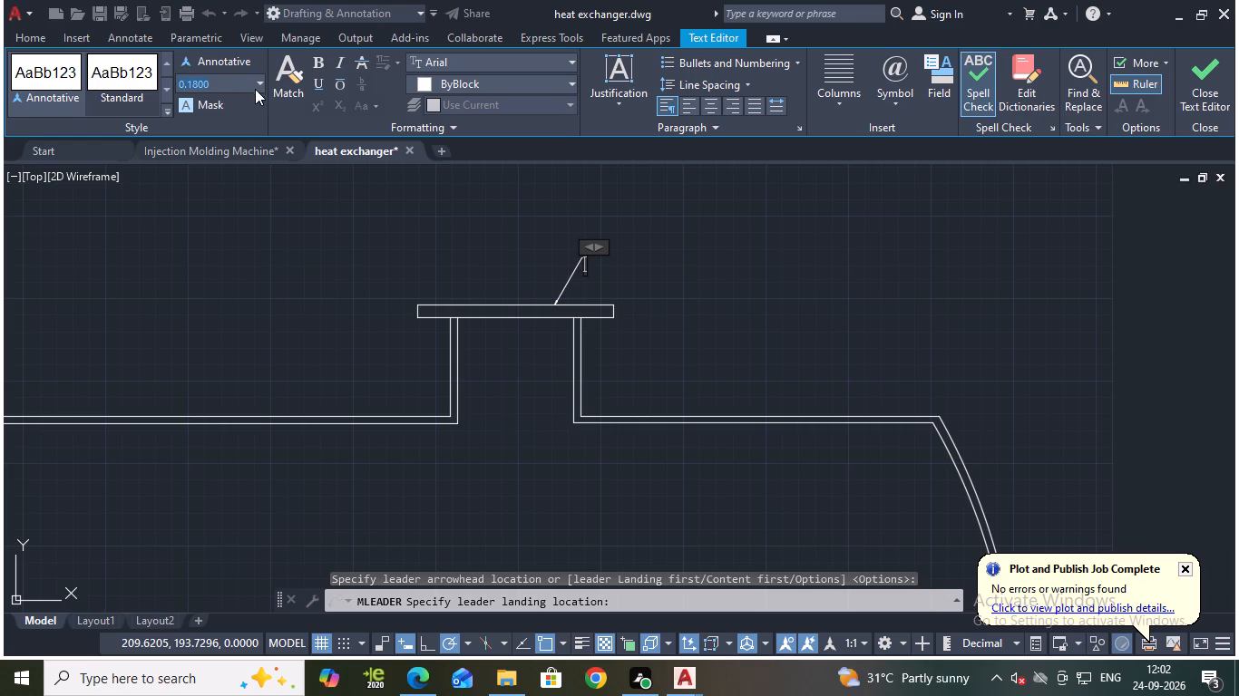
left_click(256, 78)
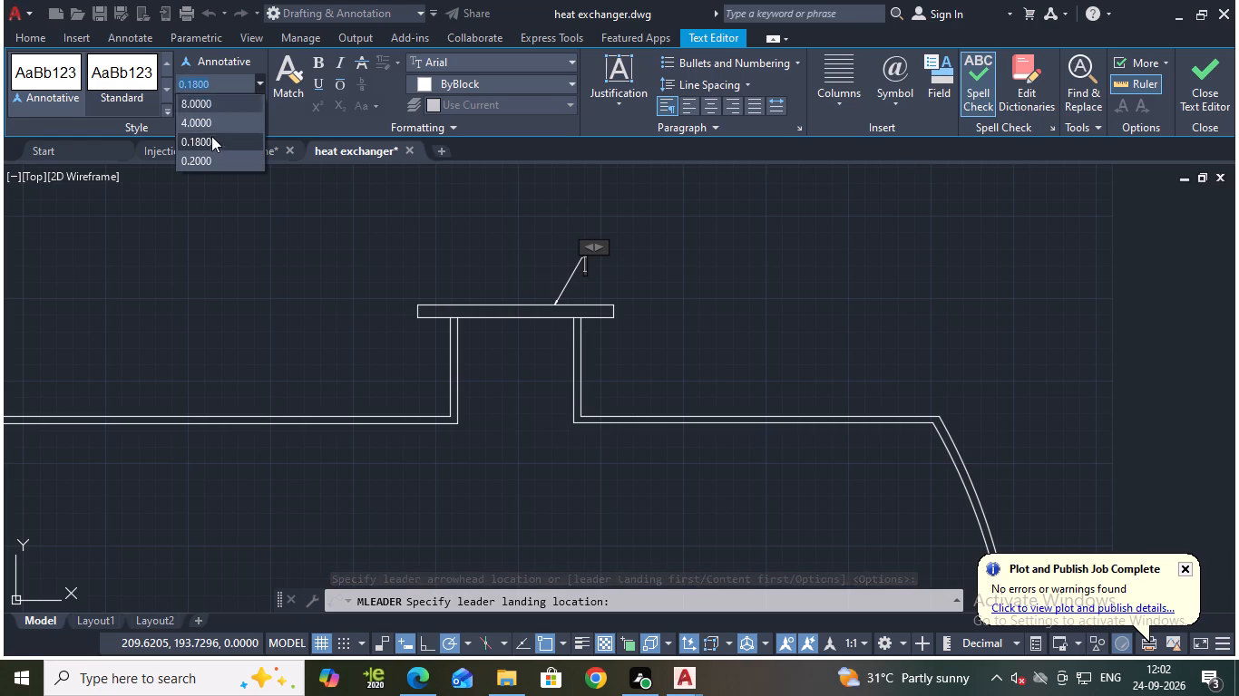
left_click(206, 116)
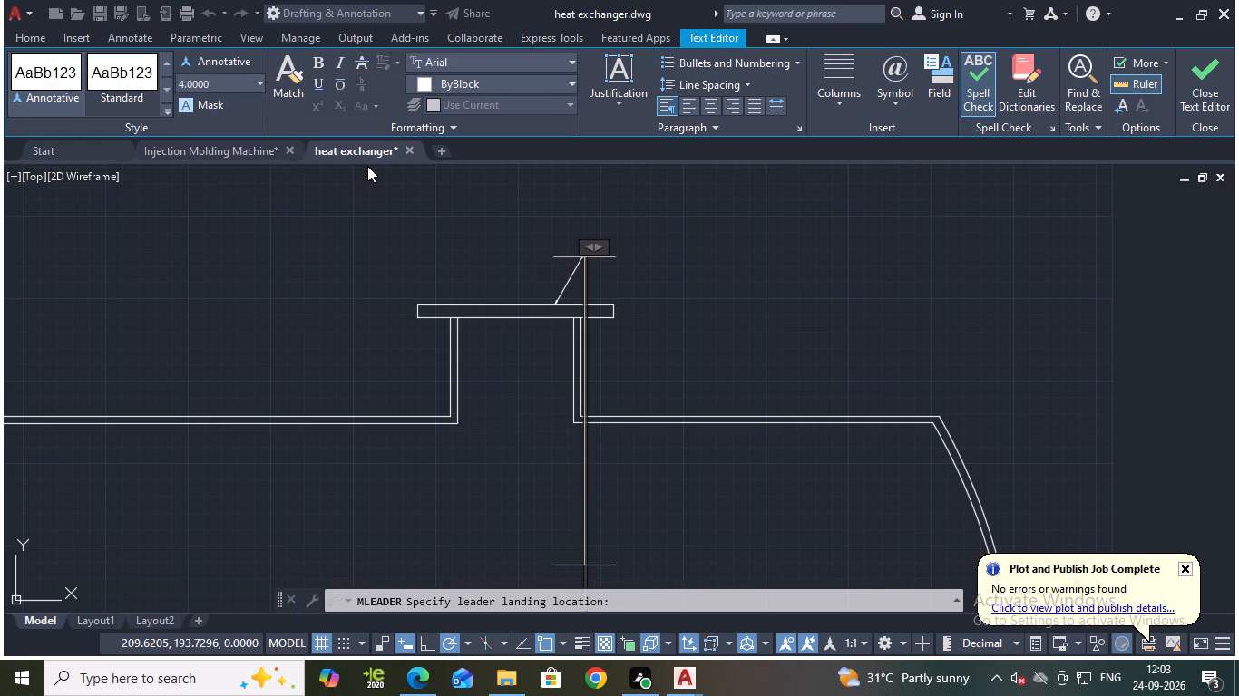
Enter "vapour outlet to column" as the leader text and finish the annotation.
type("va")
type("pour")
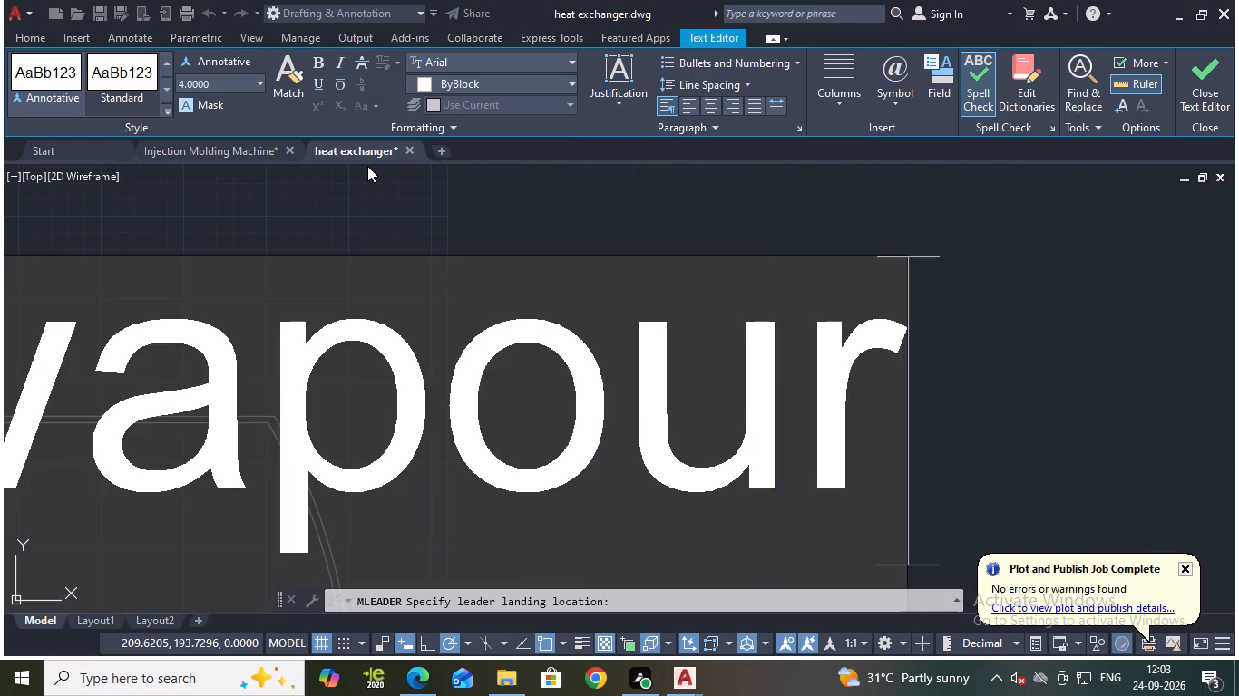
key("space")
type("o")
type("utlet")
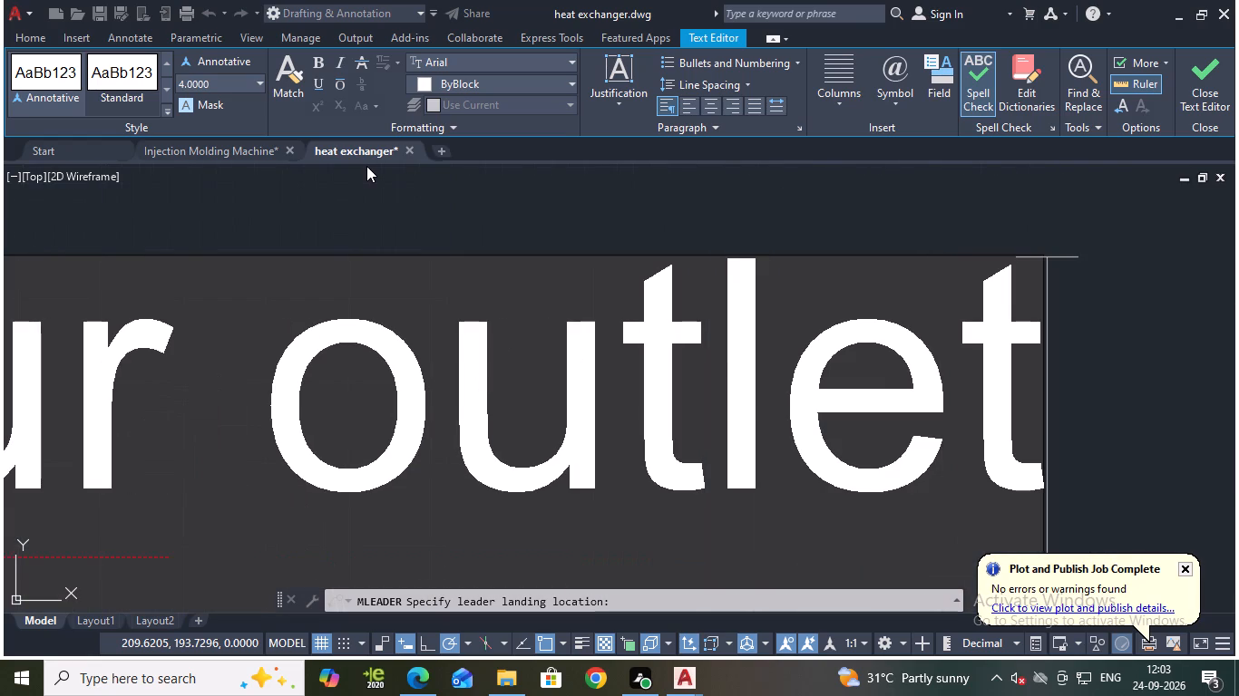
key("space")
type("to")
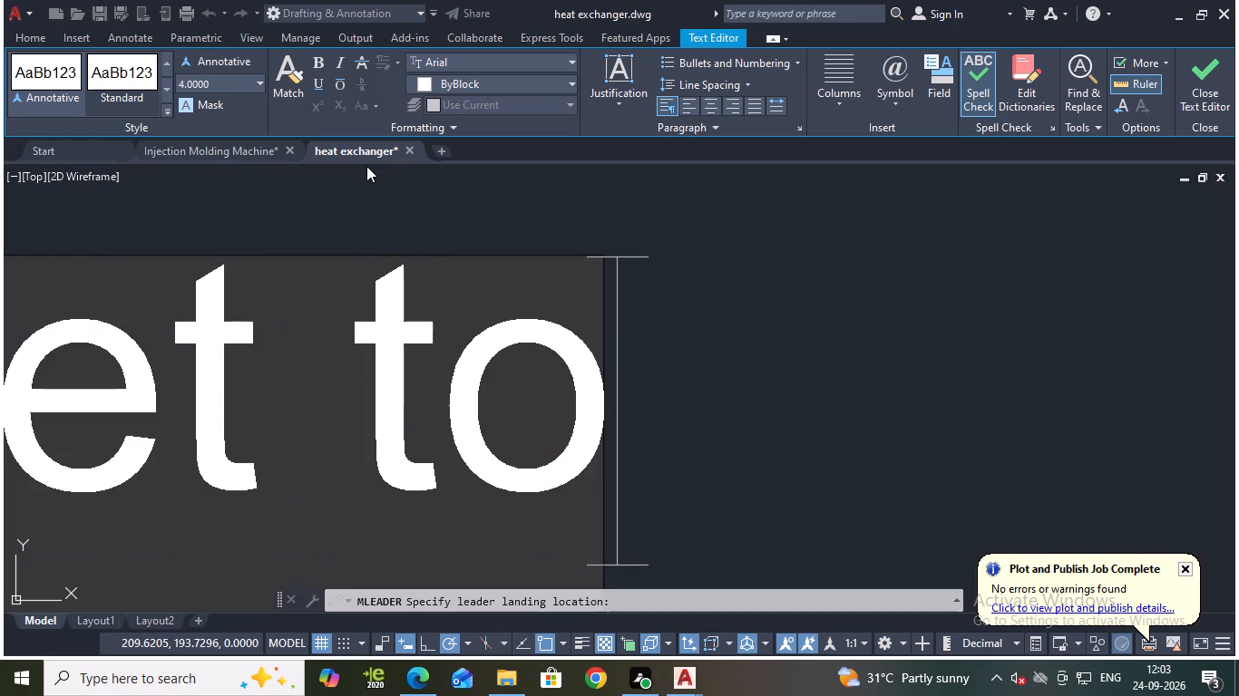
key("space")
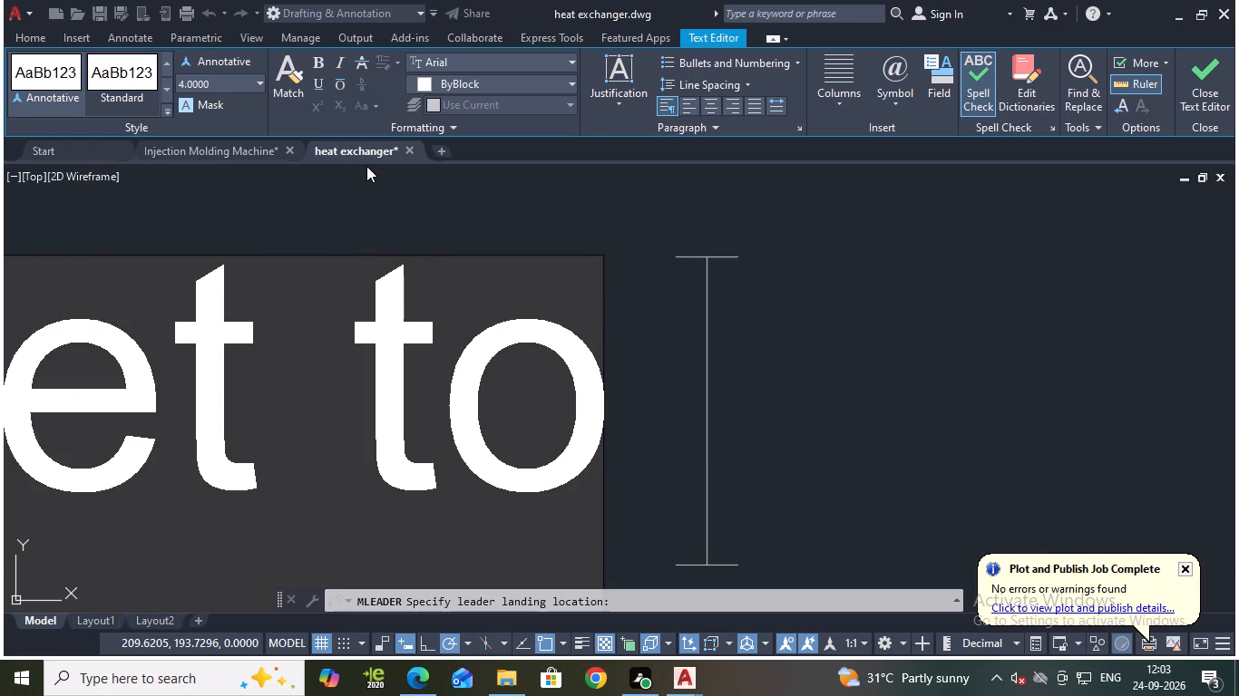
type("co")
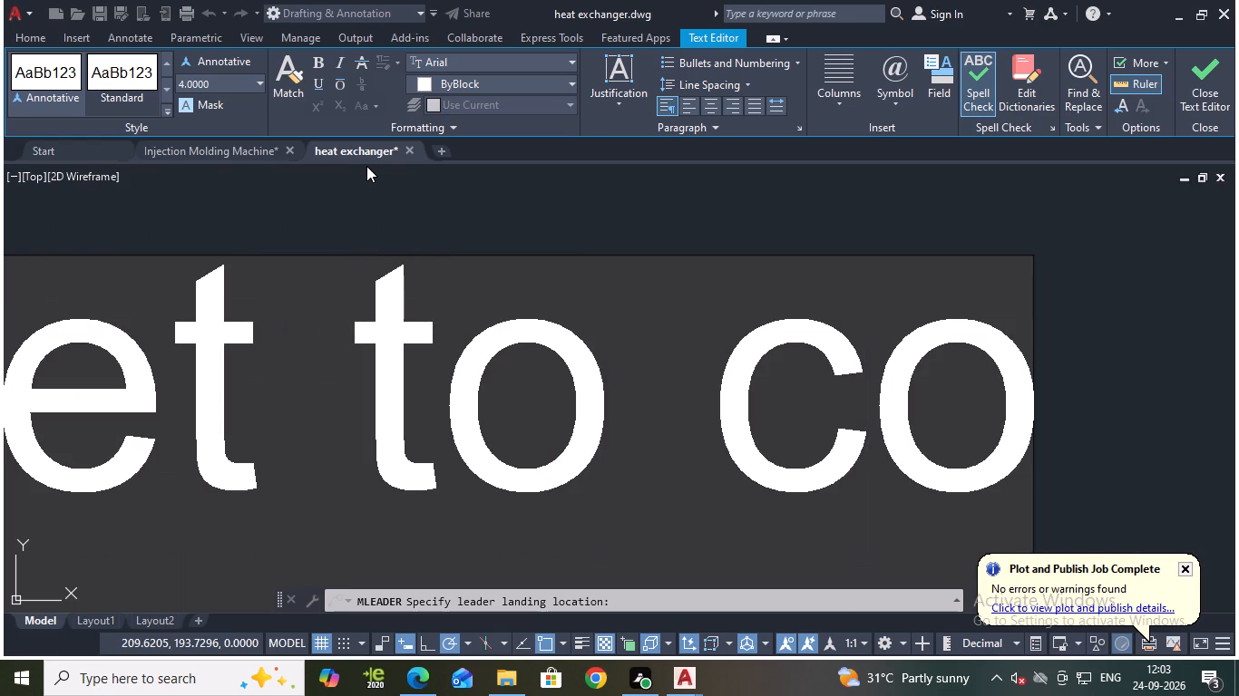
key("l")
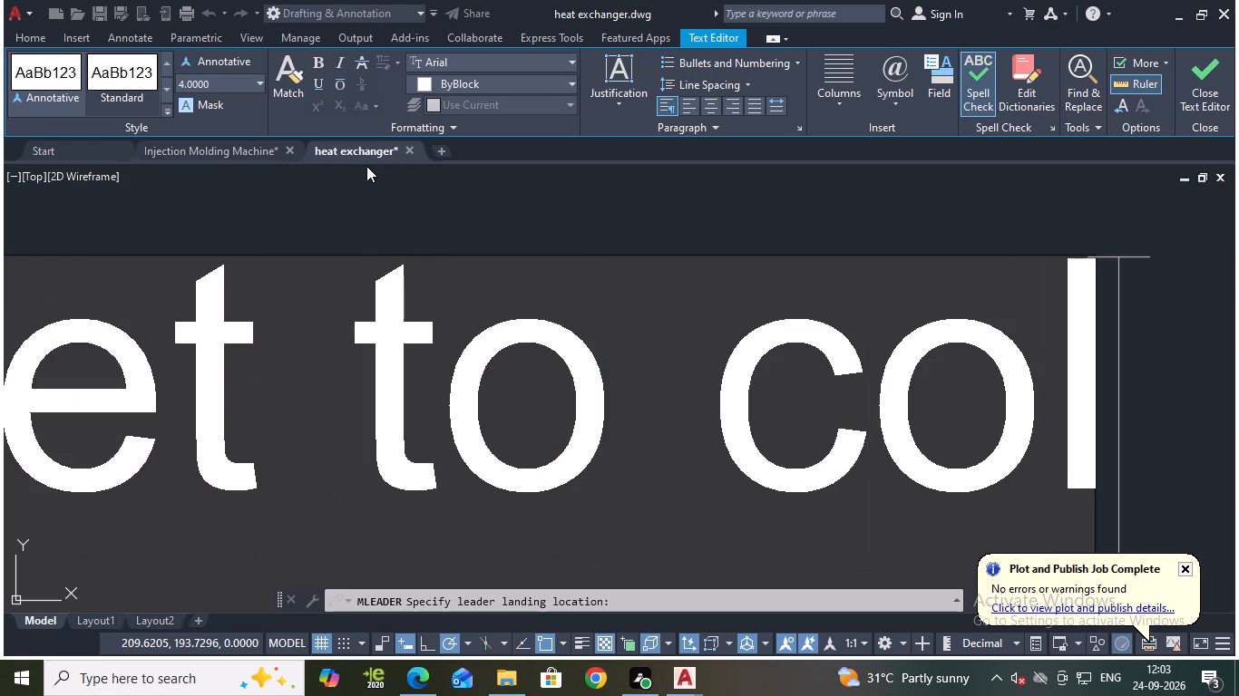
type("um")
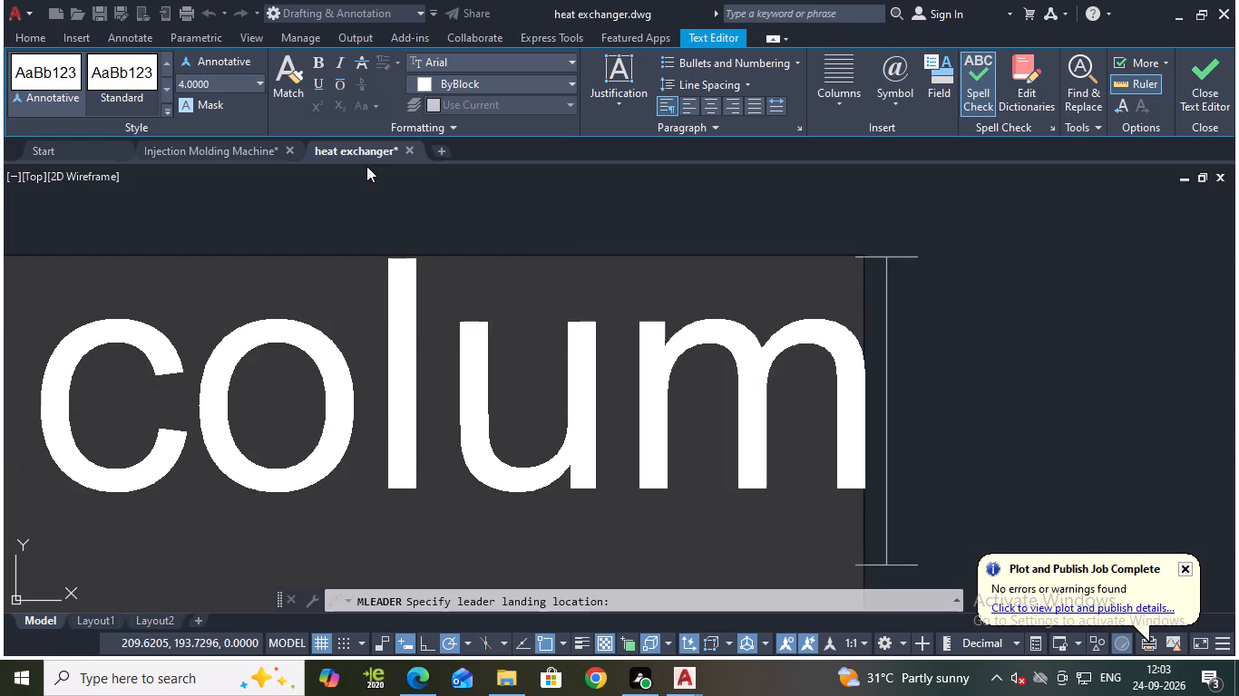
key("n")
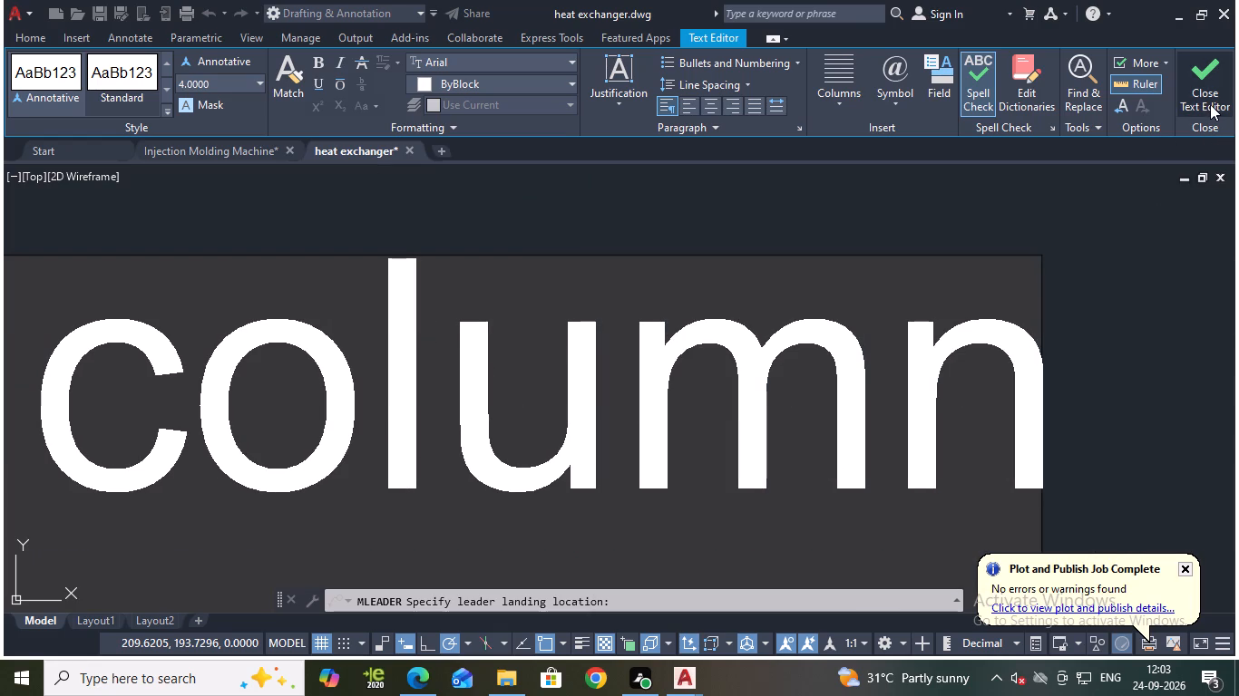
left_click(1210, 104)
Stretch the "vapour outlet to column" text away from its leader to lengthen the horizontal landing.
scroll(696, 391, "down", 3)
scroll(433, 380, "down", 1)
middle_click_drag(415, 389, 600, 398)
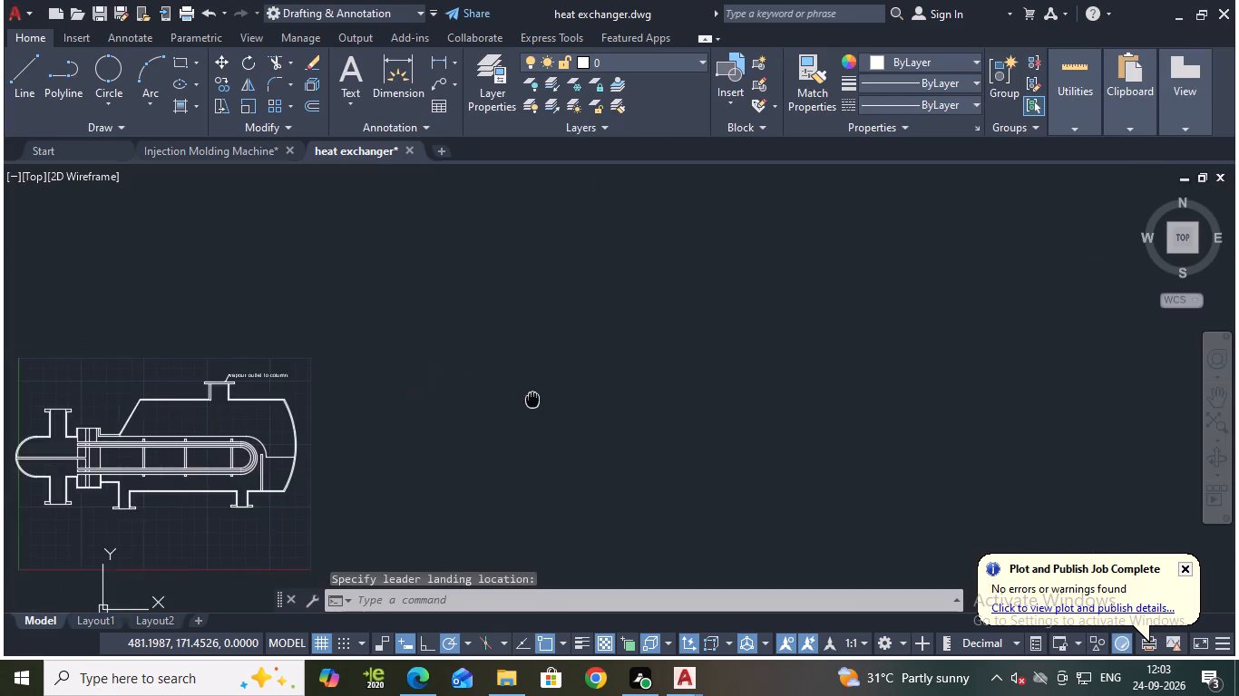
middle_click_drag(600, 398, 759, 389)
scroll(461, 362, "up", 2)
scroll(585, 375, "up", 1)
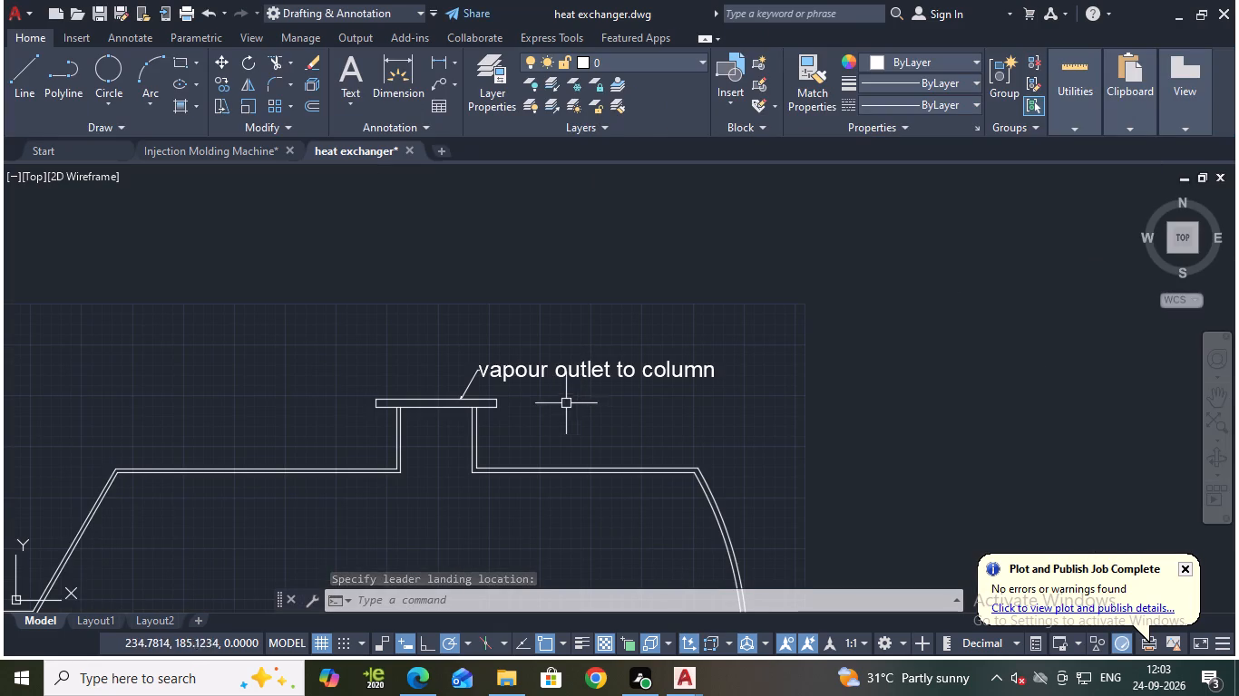
left_click(529, 376)
left_click(482, 374)
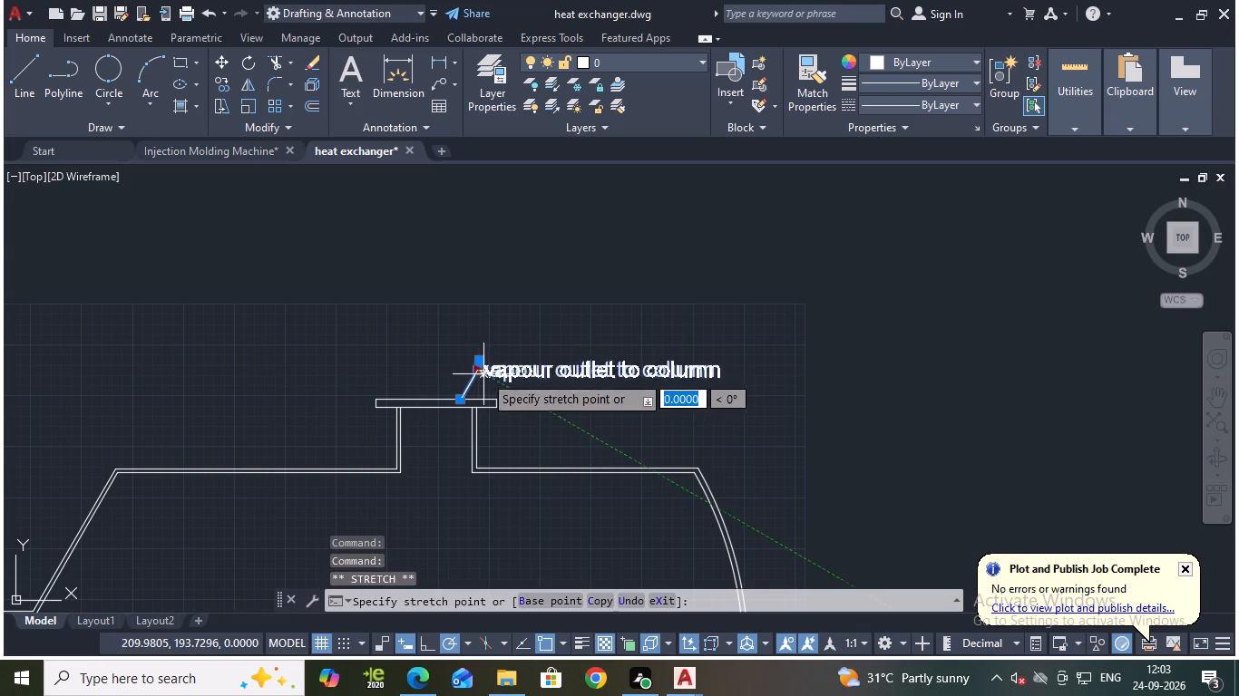
left_click(500, 363)
key("Escape")
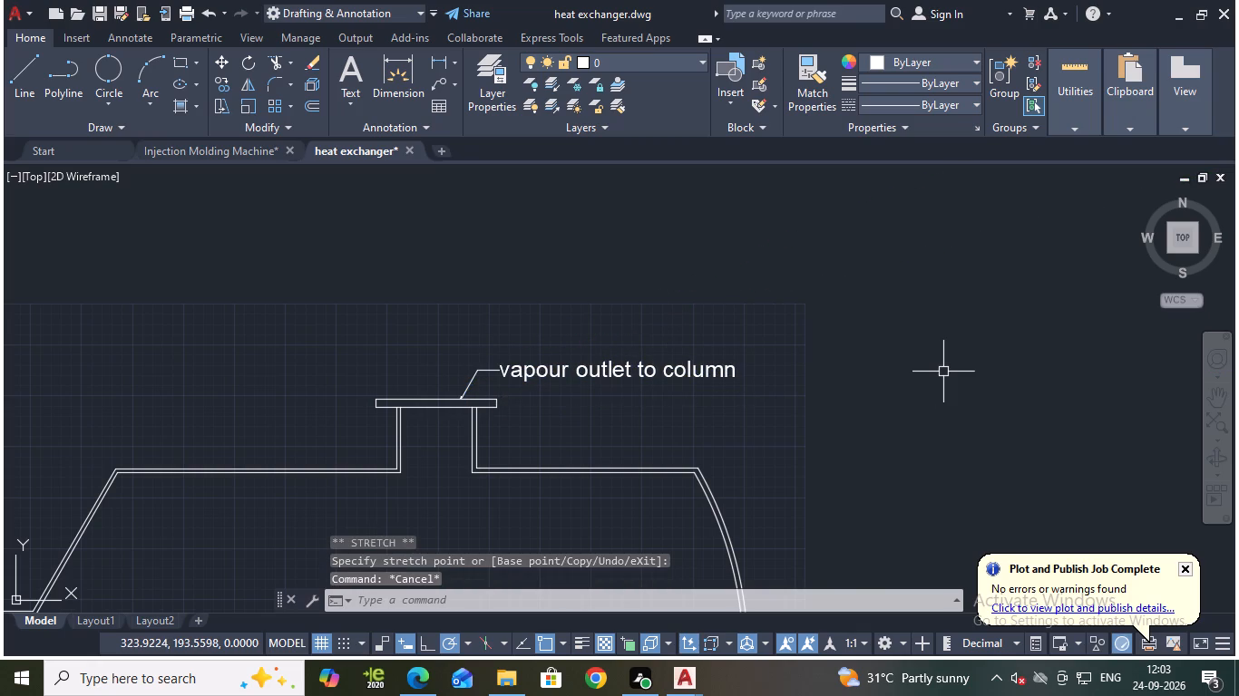
Save the drawing.
key("ctrl+s")
Copy the "vapour outlet to column" multileader and paste it above the sloped section of the shell.
scroll(540, 453, "down", 1)
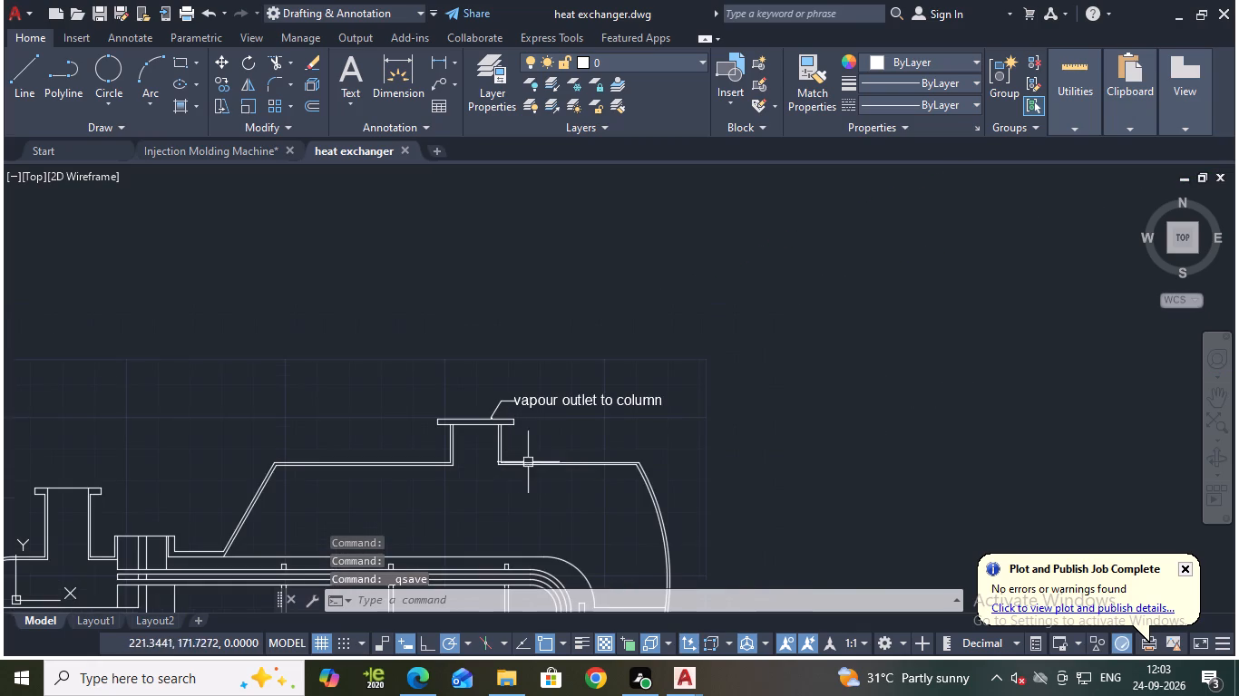
middle_click_drag(559, 499, 692, 420)
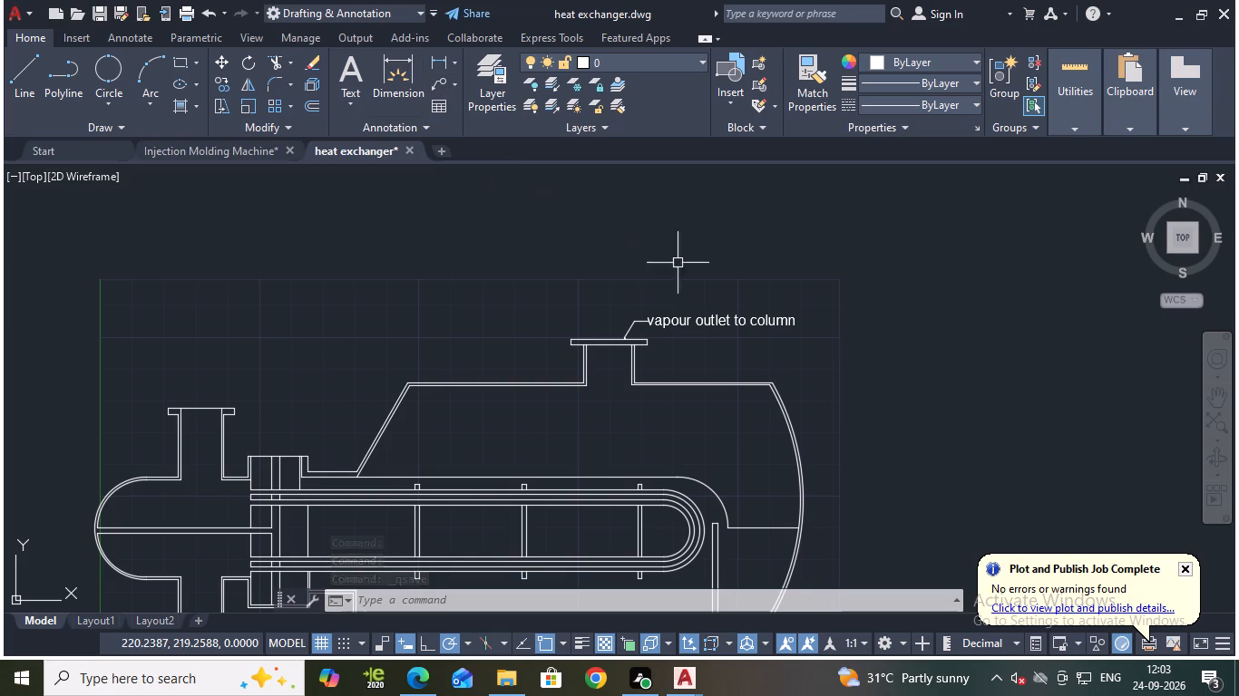
left_click(779, 324)
key("ctrl+c")
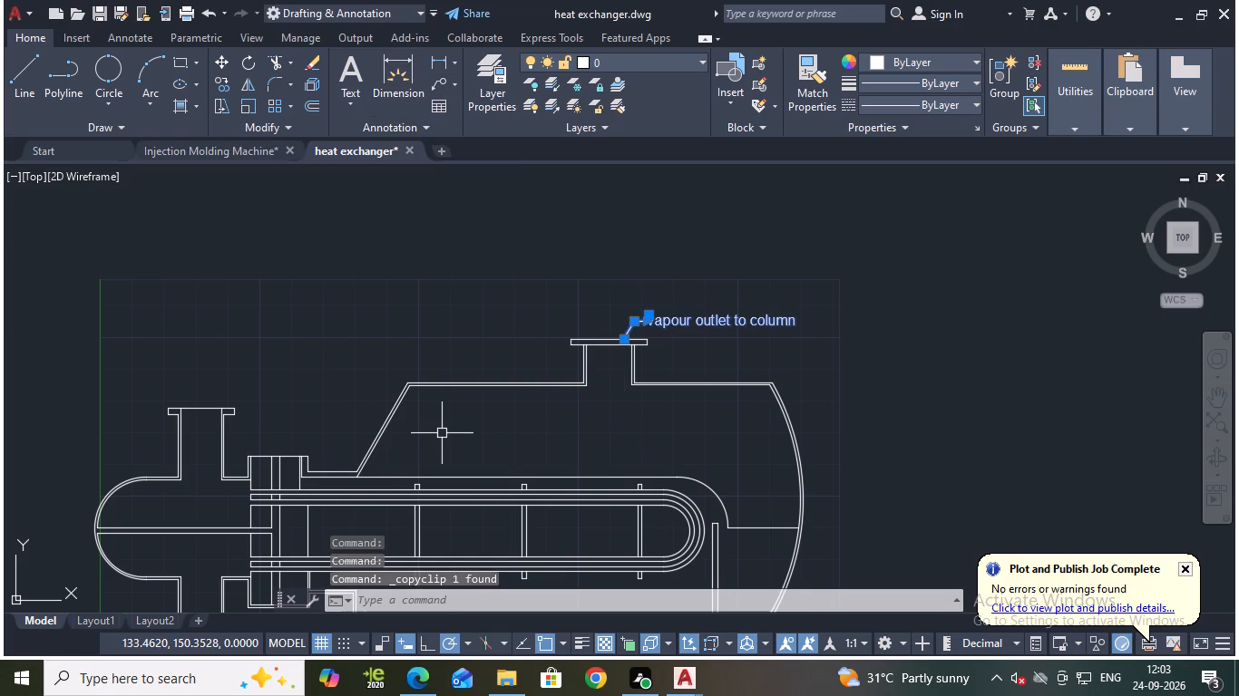
key("ctrl+v")
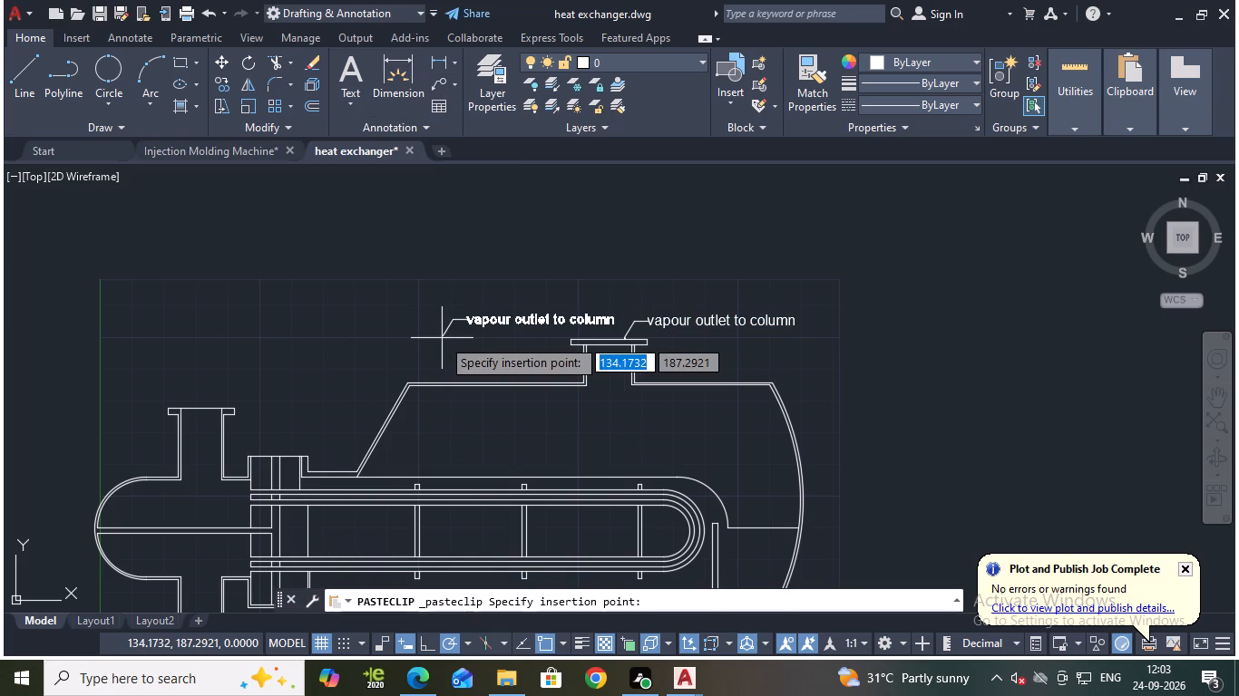
left_click(385, 348)
key("Escape")
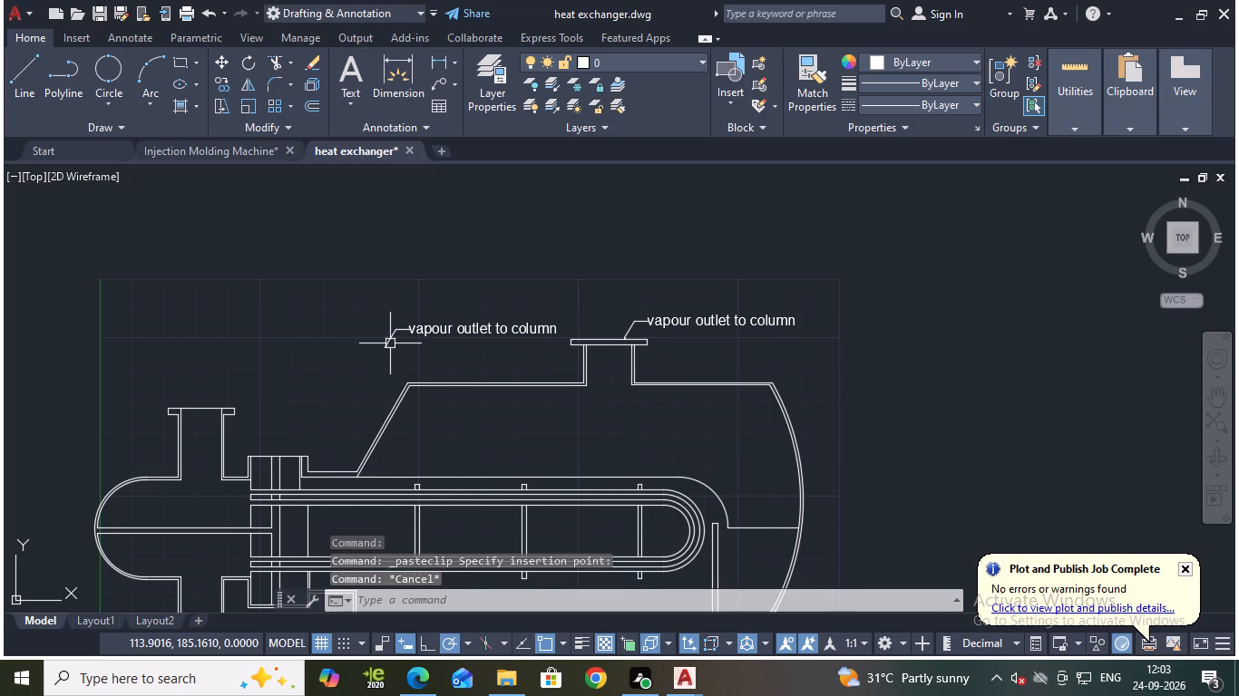
Stretch the copied leader's arrowhead to the top corner of the middle tube support plate.
left_click(390, 343)
left_click(385, 345)
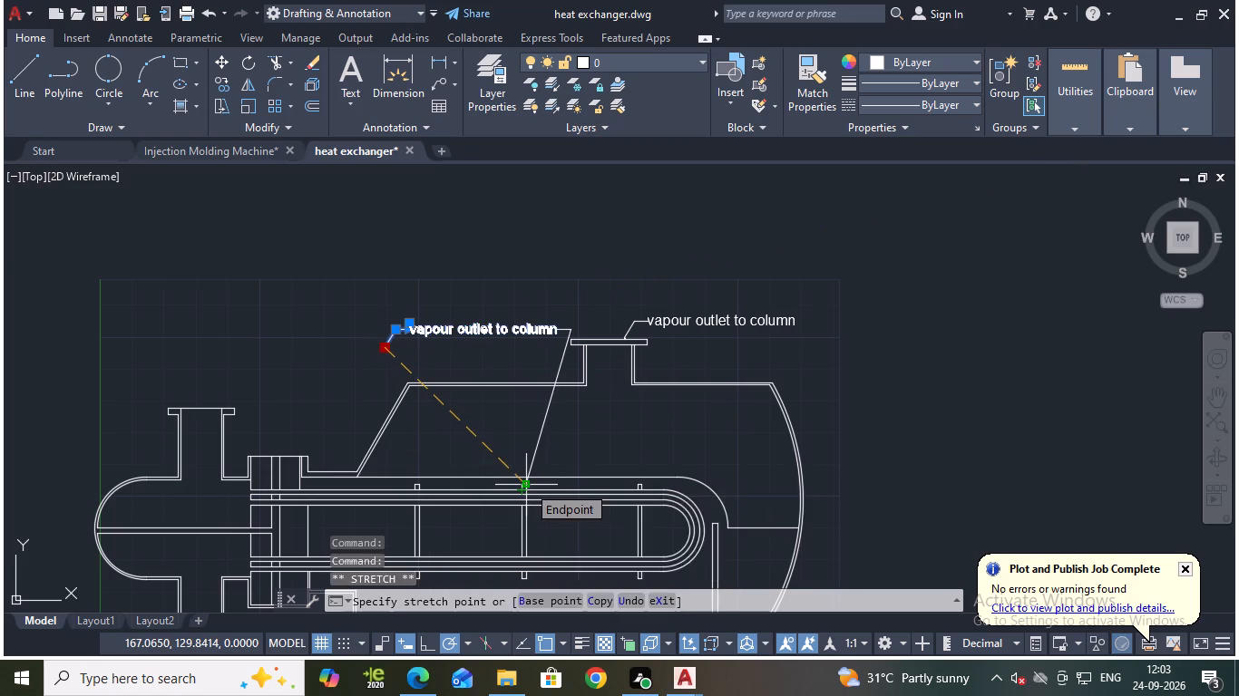
scroll(527, 485, "up", 2)
left_click(504, 483)
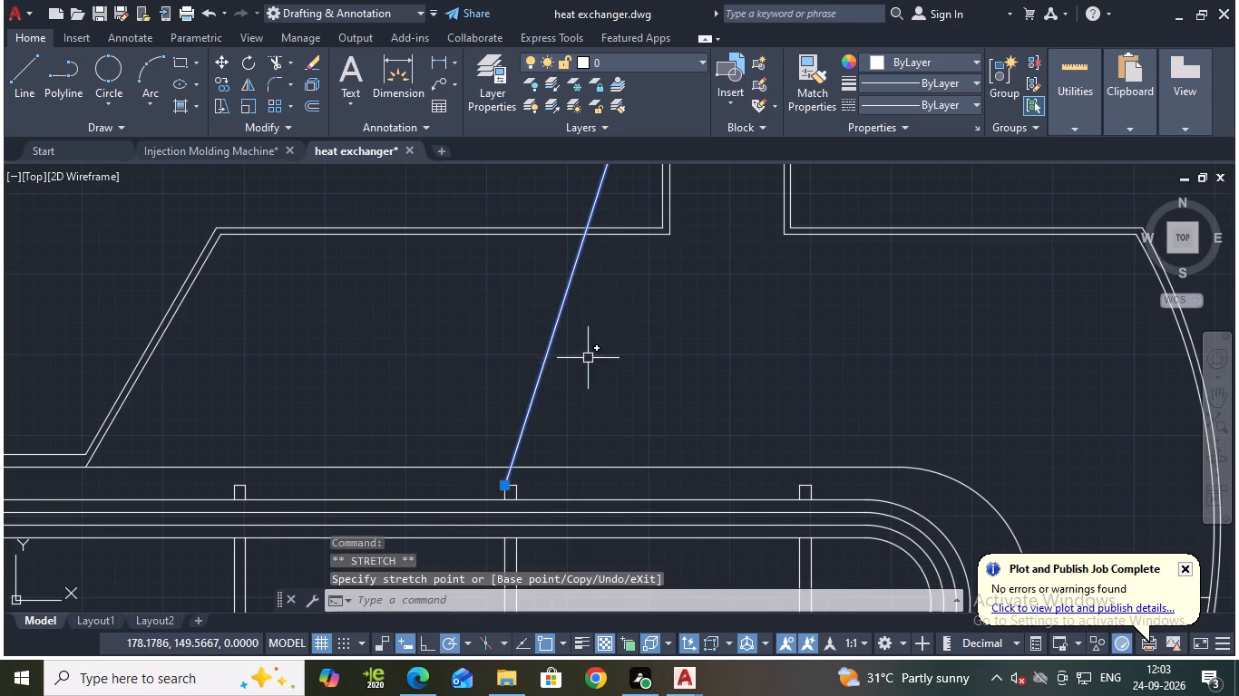
Lengthen the copied leader's landing away from the upper stub and lower its bend to just above the shell's top line.
scroll(589, 357, "down", 1)
middle_click_drag(624, 353, 623, 430)
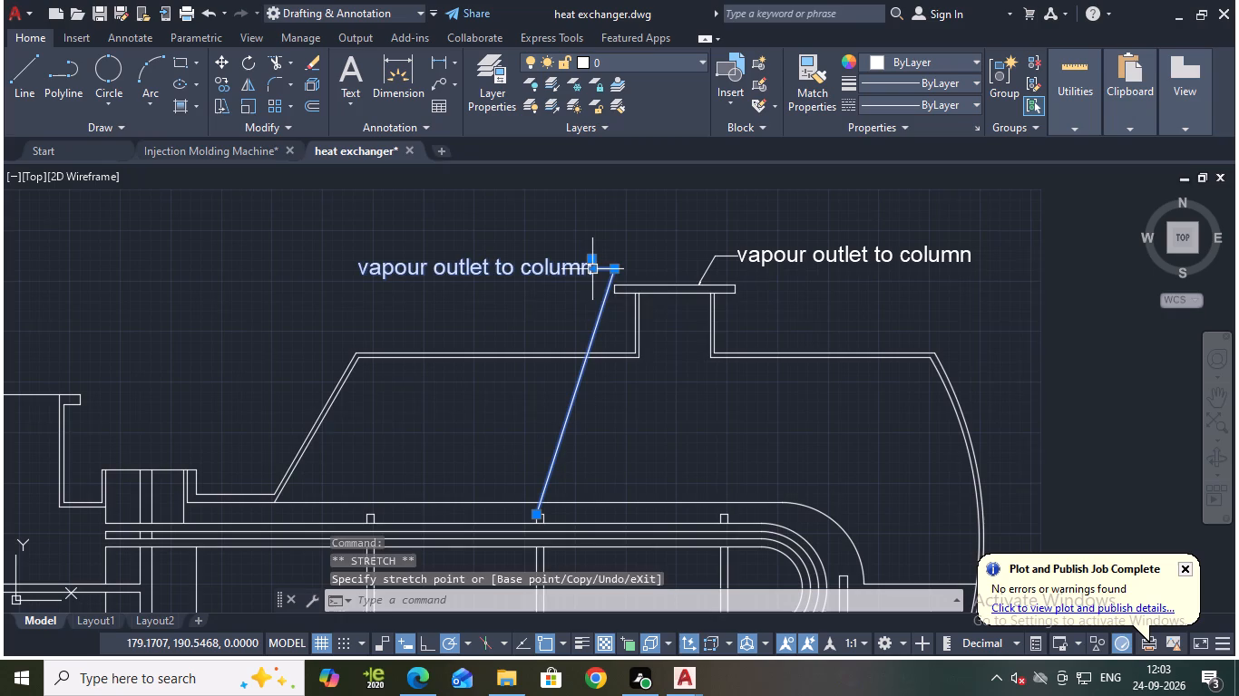
left_click(590, 272)
left_click(543, 322)
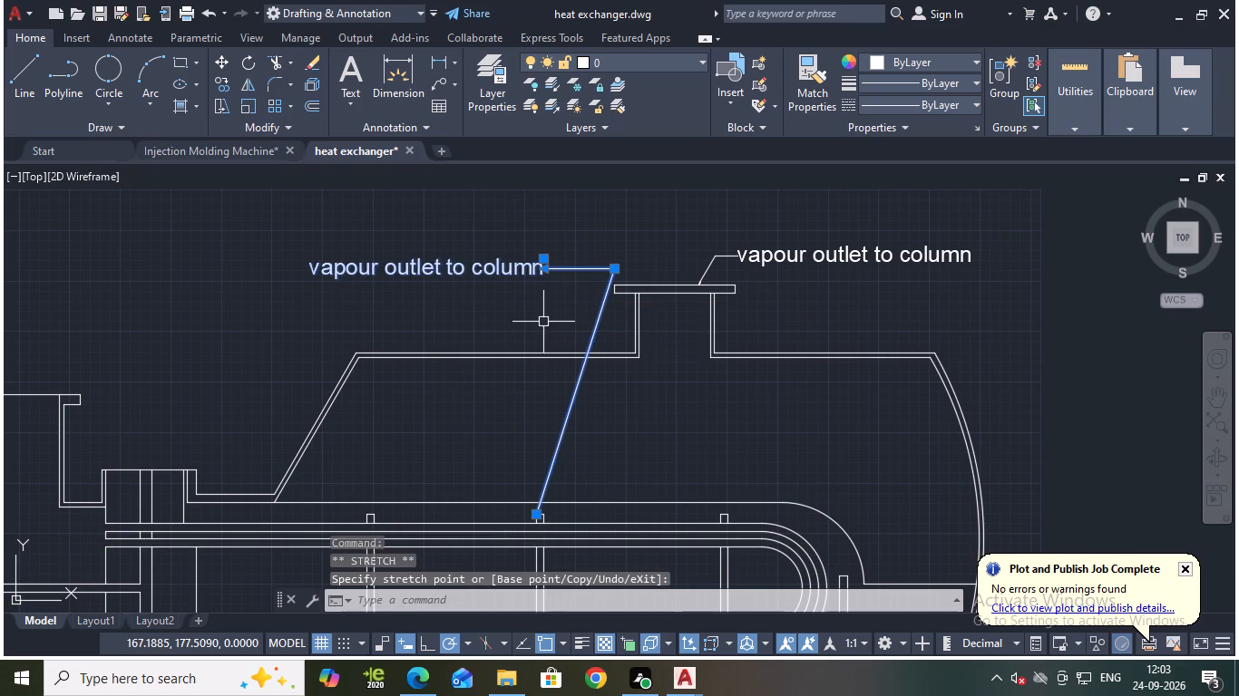
left_click(614, 271)
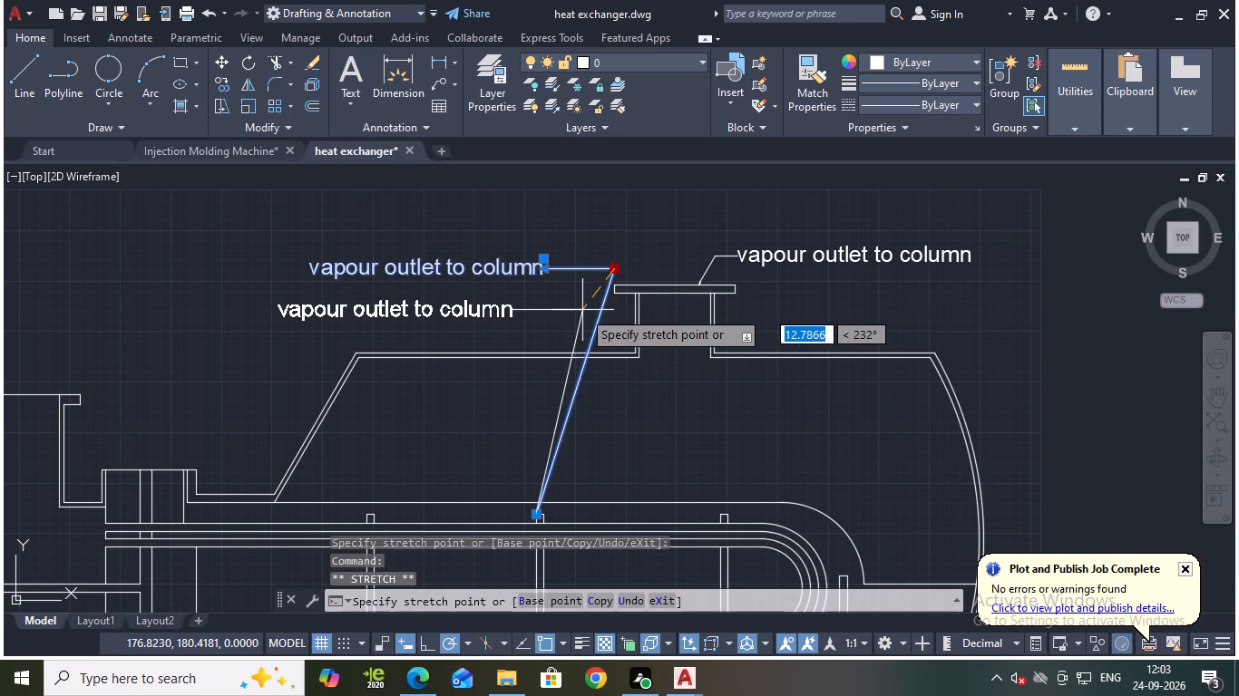
left_click(582, 311)
Replace the text of the copied leader pointing at the middle tube support plate with "Tube supports".
double_click(488, 316)
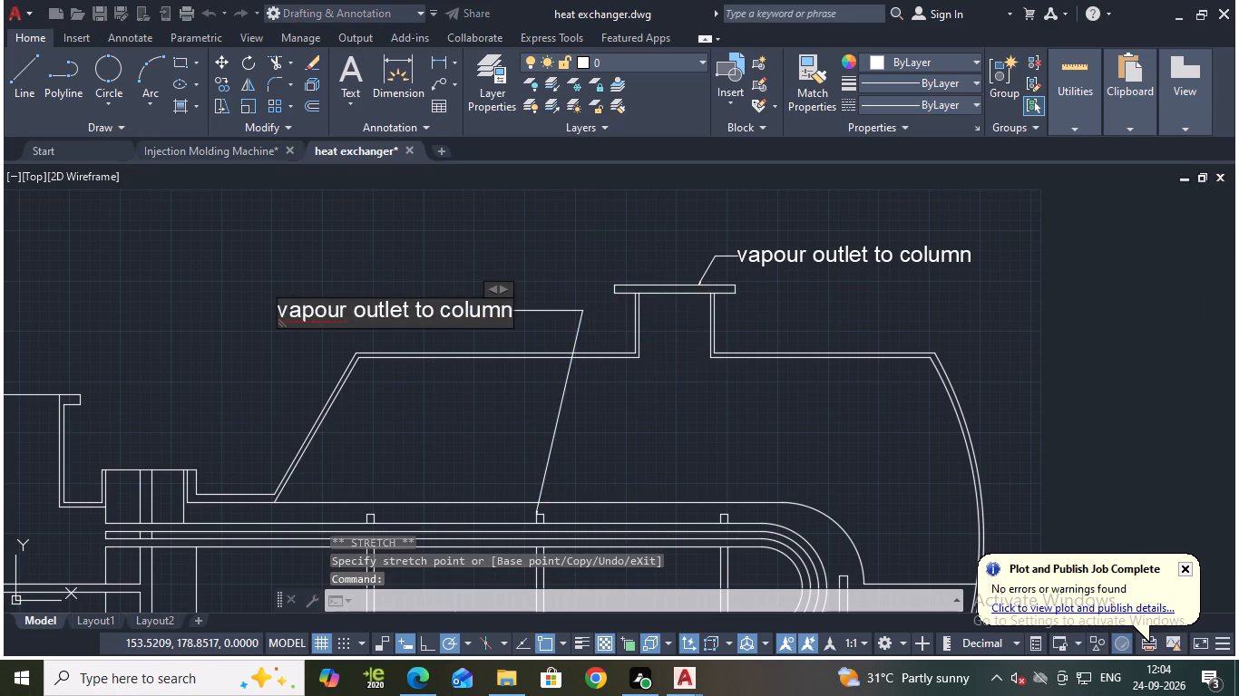
left_click(508, 313)
key("BackSpace")
key("BackSpace")
key("BackSpace")
key("BackSpace")
key("BackSpace")
key("BackSpace")
key("BackSpace")
key("BackSpace")
key("BackSpace")
key("BackSpace")
key("BackSpace")
key("BackSpace")
key("BackSpace")
key("BackSpace")
key("BackSpace")
key("BackSpace")
key("BackSpace")
key("BackSpace")
key("BackSpace")
key("BackSpace")
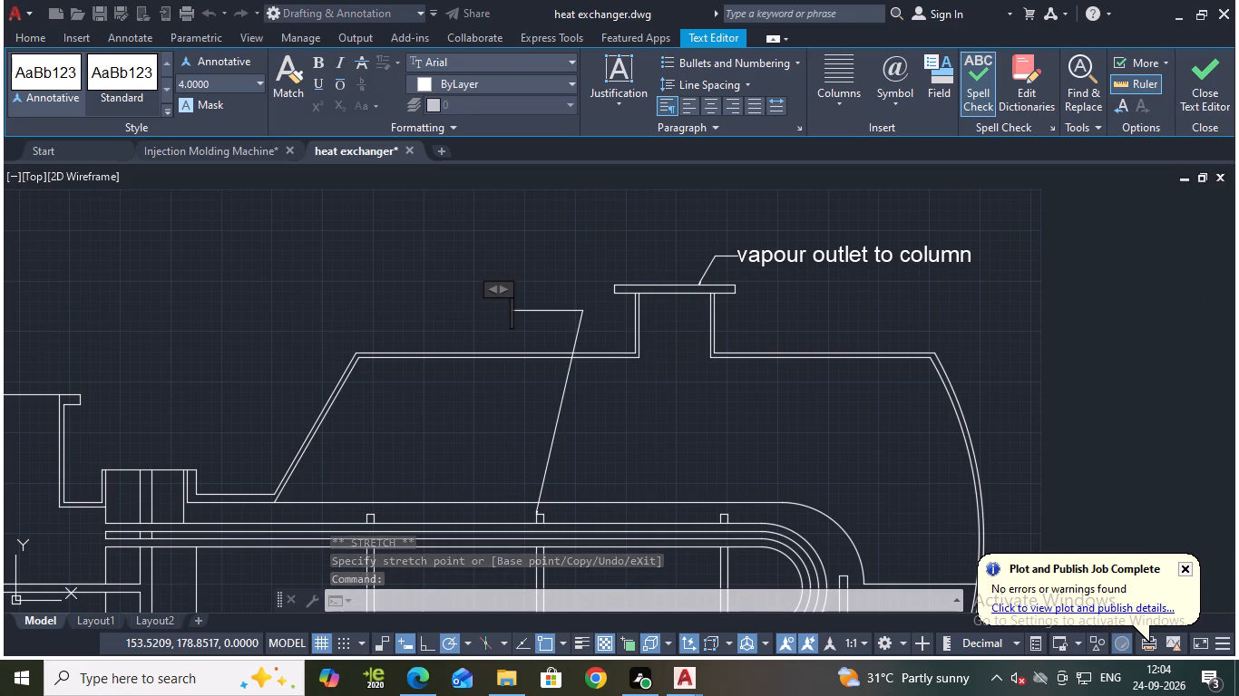
type("tube")
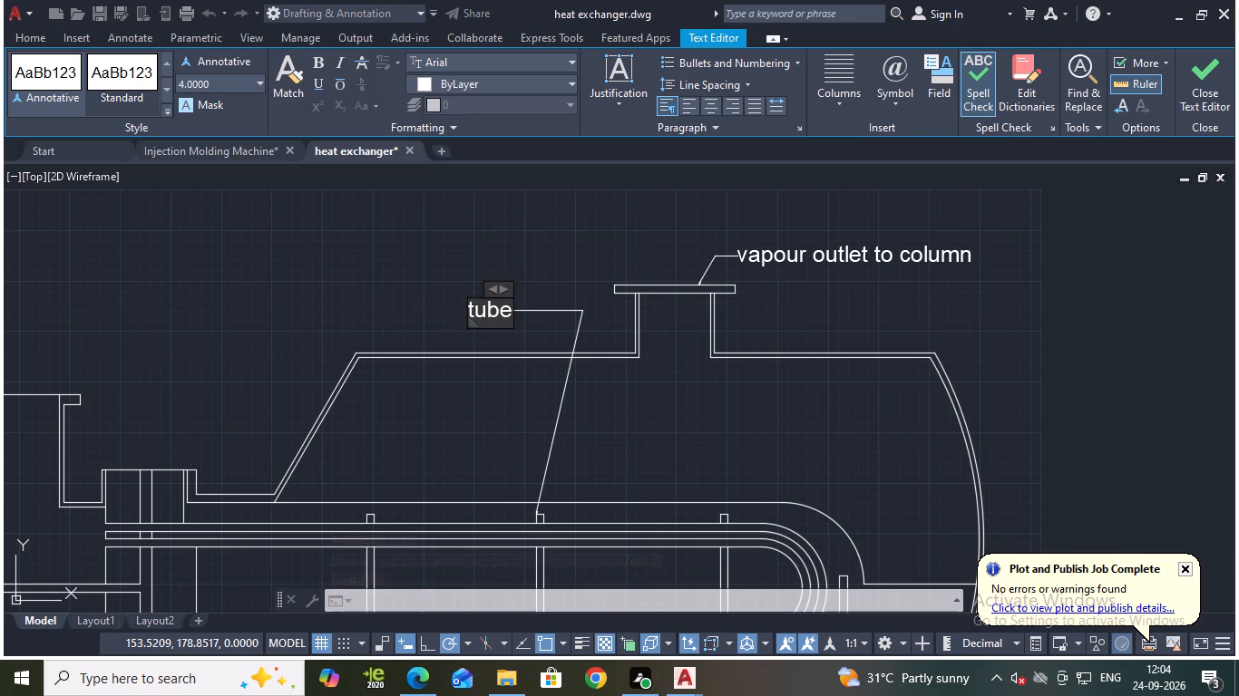
key("BackSpace")
key("BackSpace")
key("BackSpace")
key("BackSpace")
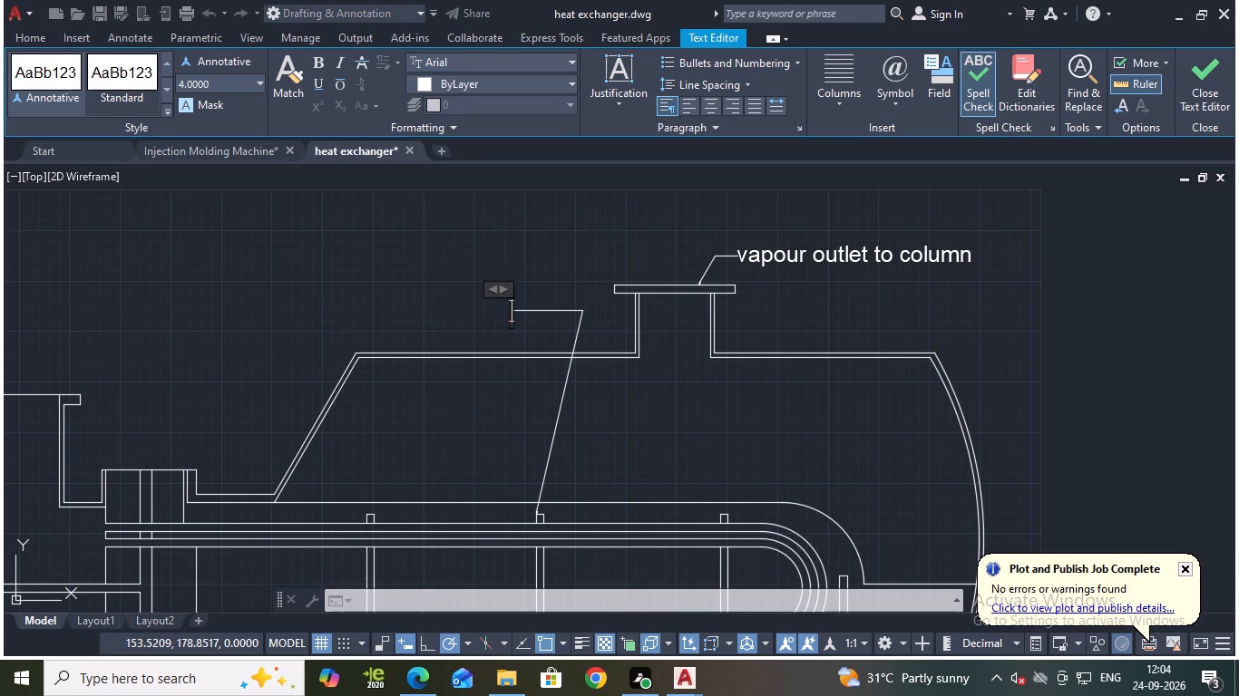
key("t")
type("ube")
key("space")
type("suppo")
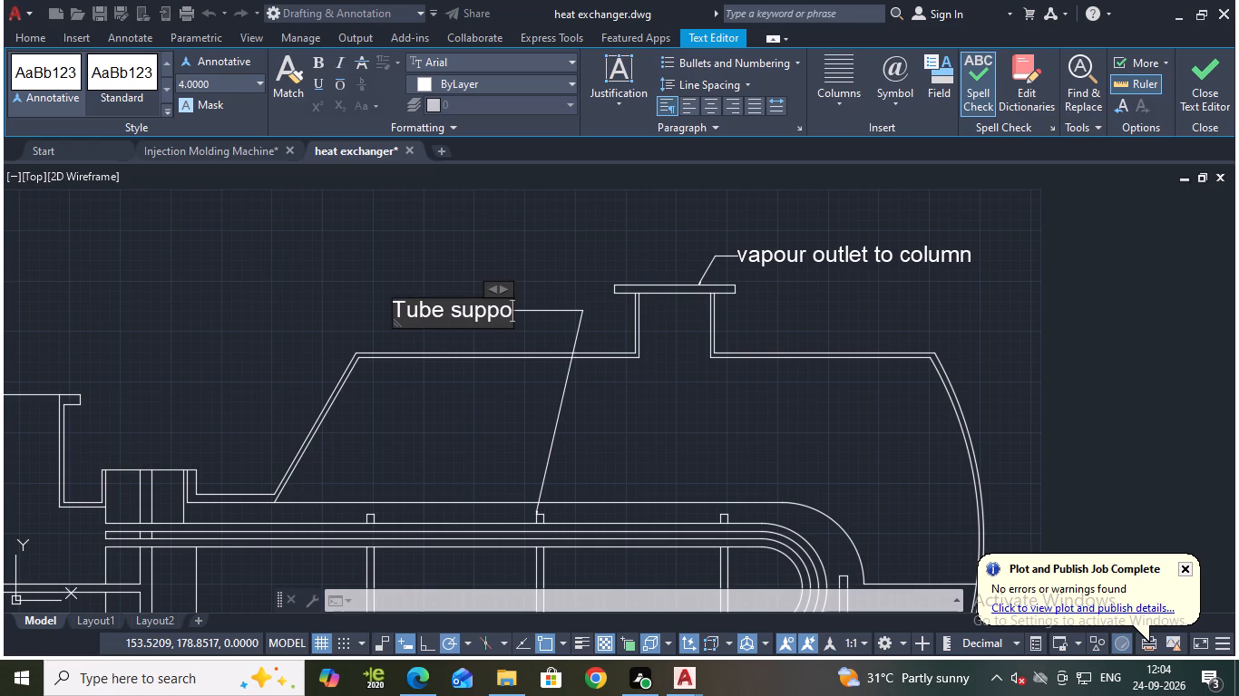
key("r")
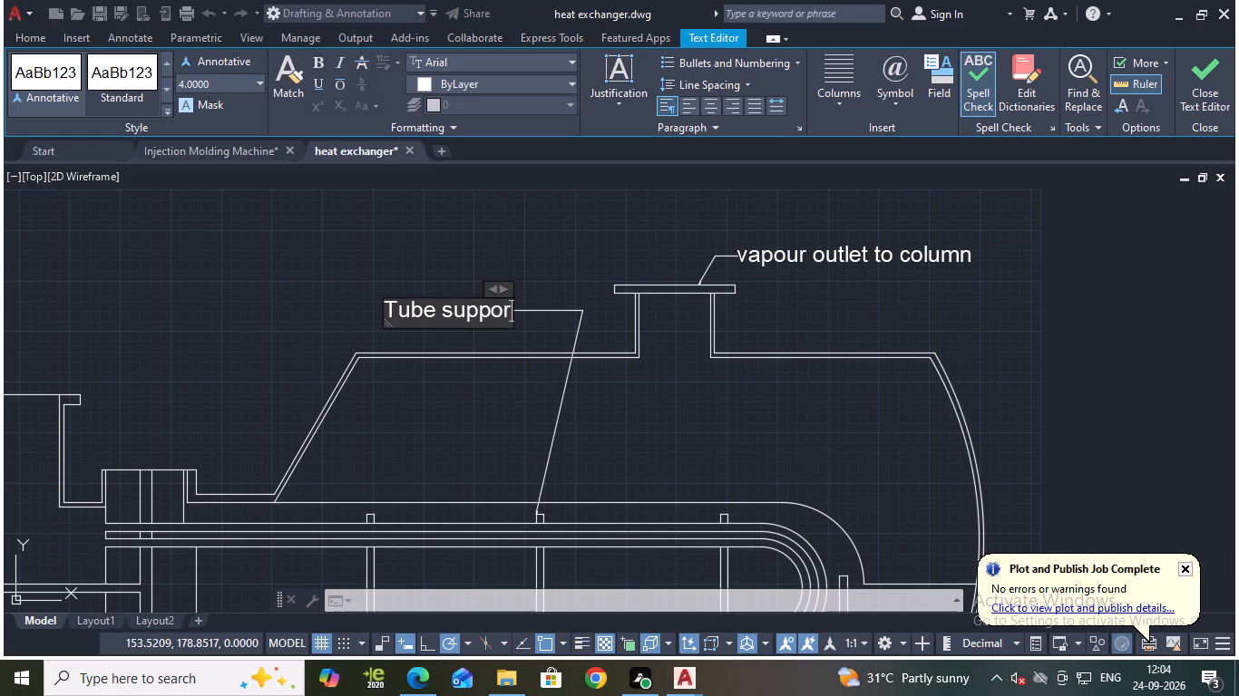
type("ts")
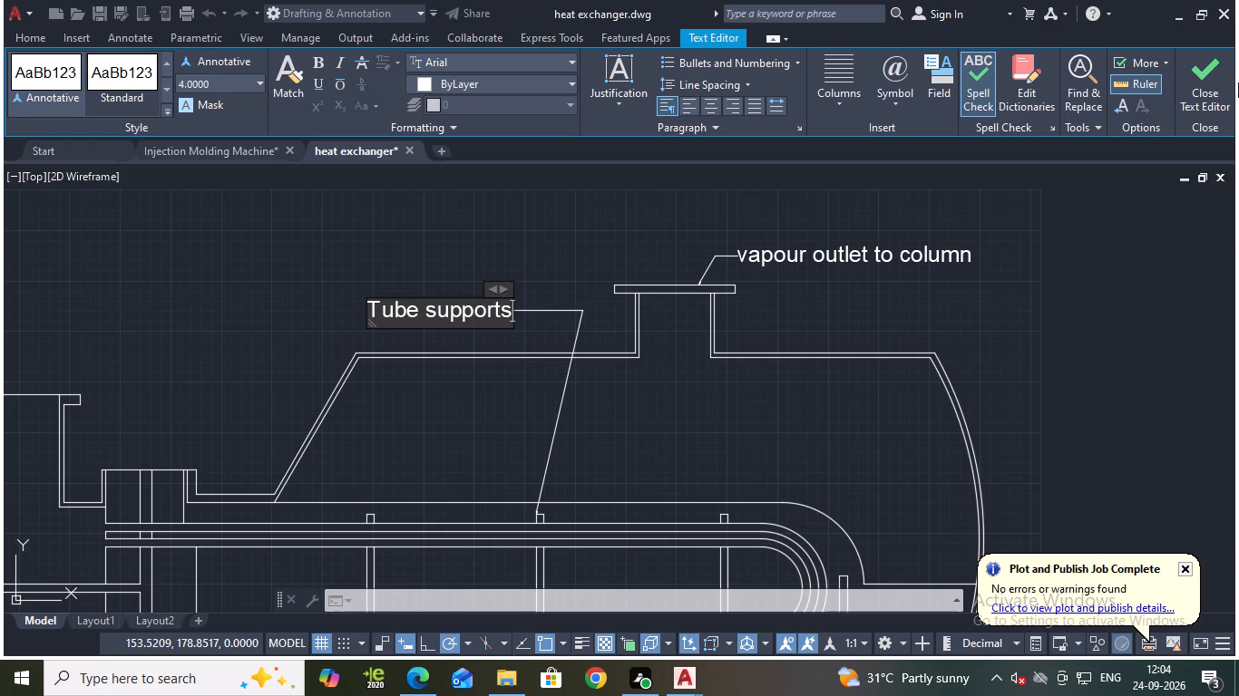
left_click(1203, 92)
Copy the "Tube supports" multileader and paste it above the flanged joint between the channel and the shell.
scroll(543, 333, "down", 2)
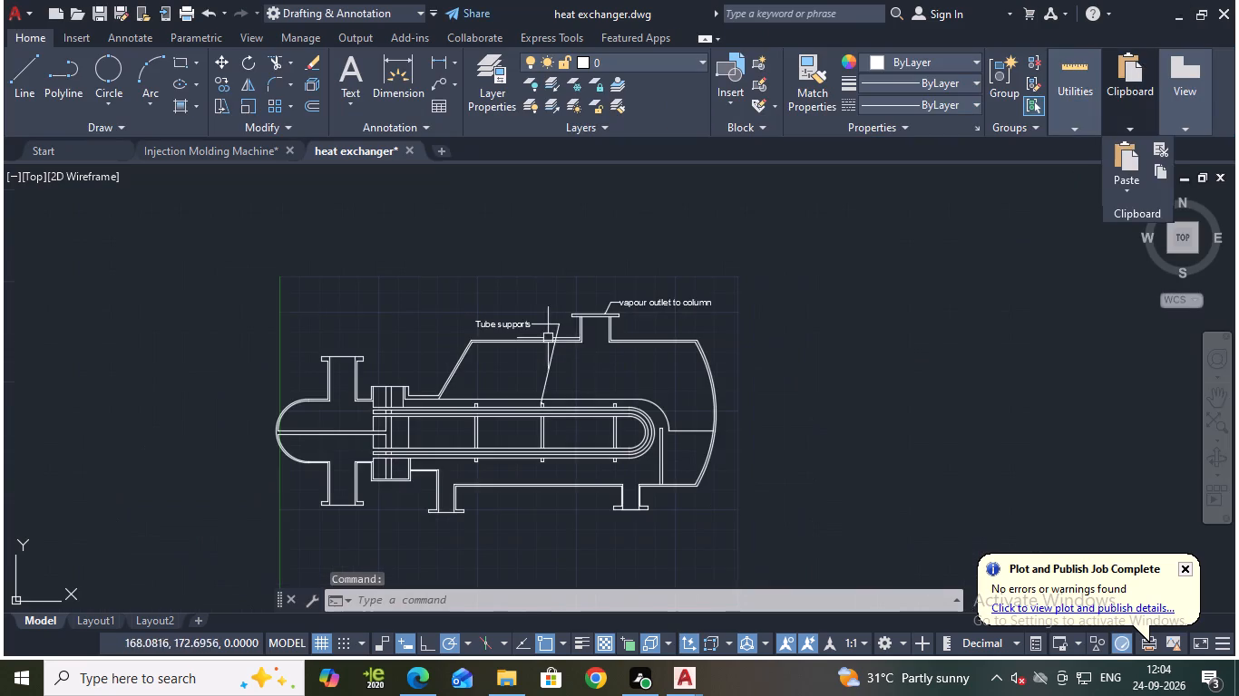
scroll(592, 362, "up", 1)
middle_click_drag(628, 373, 717, 412)
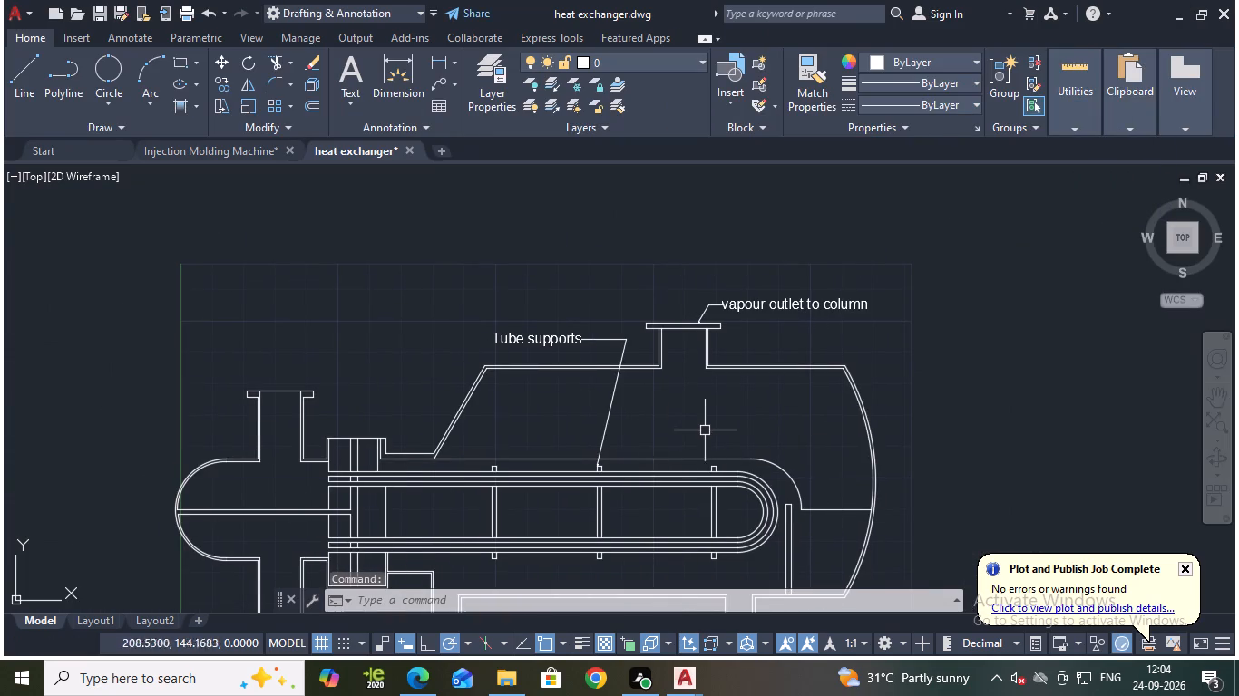
middle_click(479, 403)
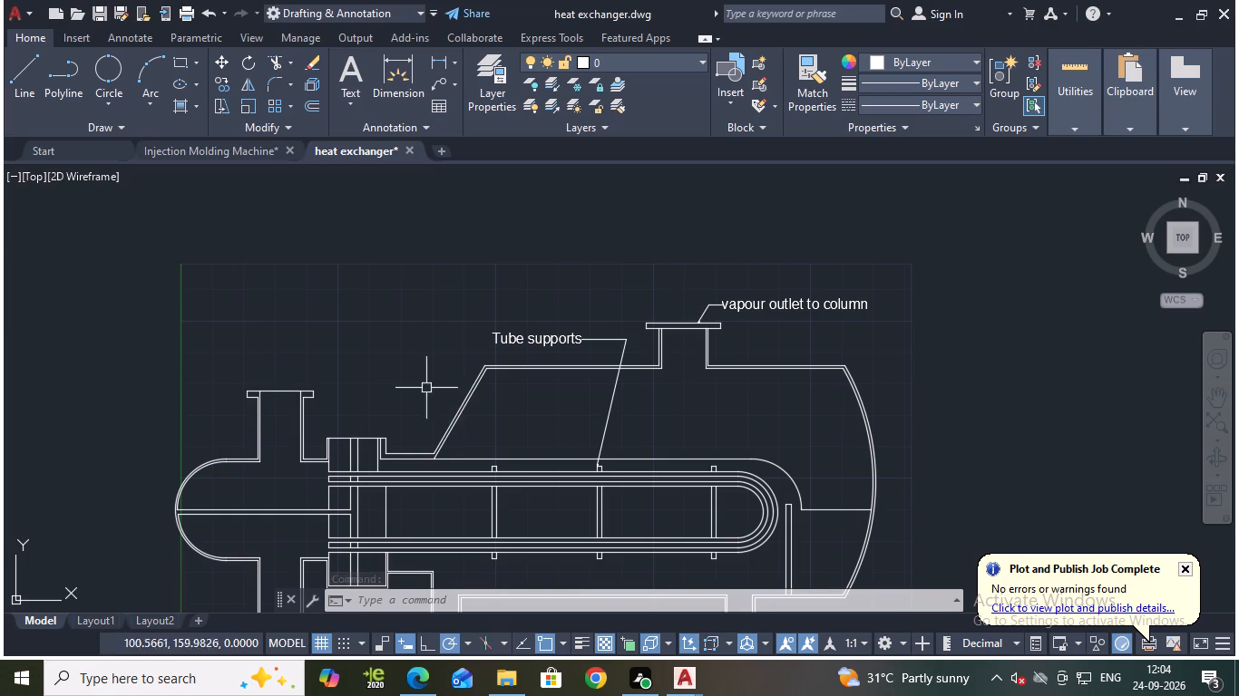
middle_click_drag(391, 397, 454, 363)
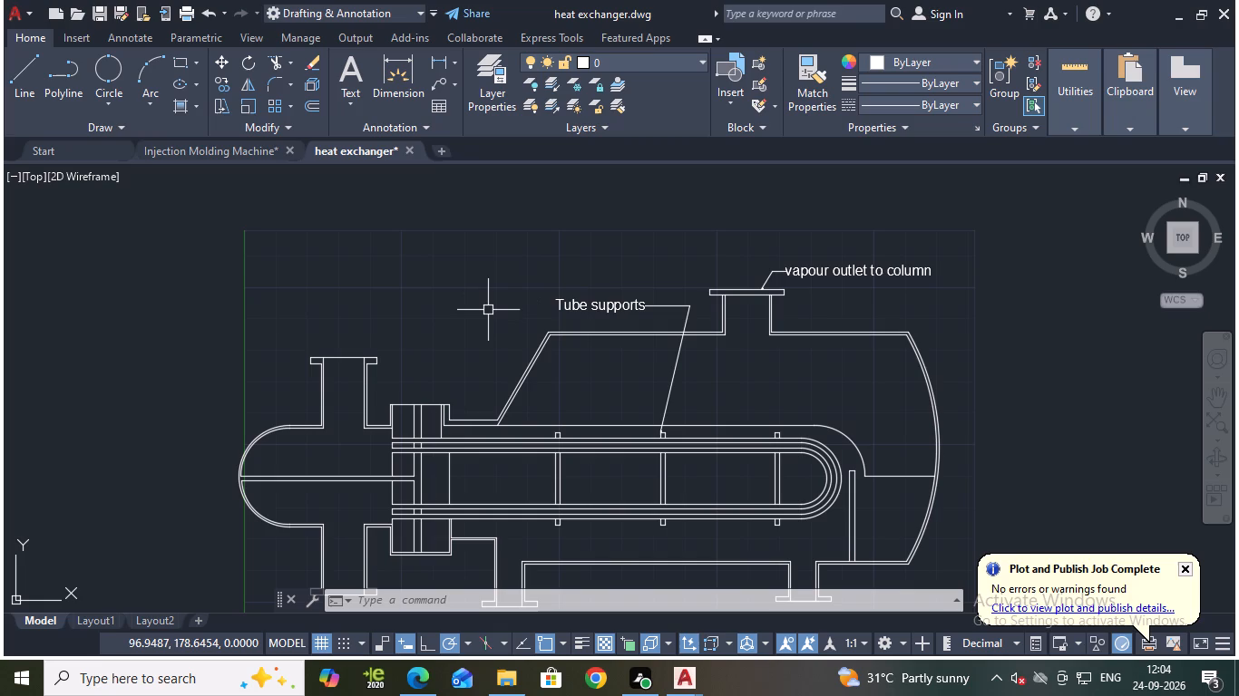
left_click(572, 304)
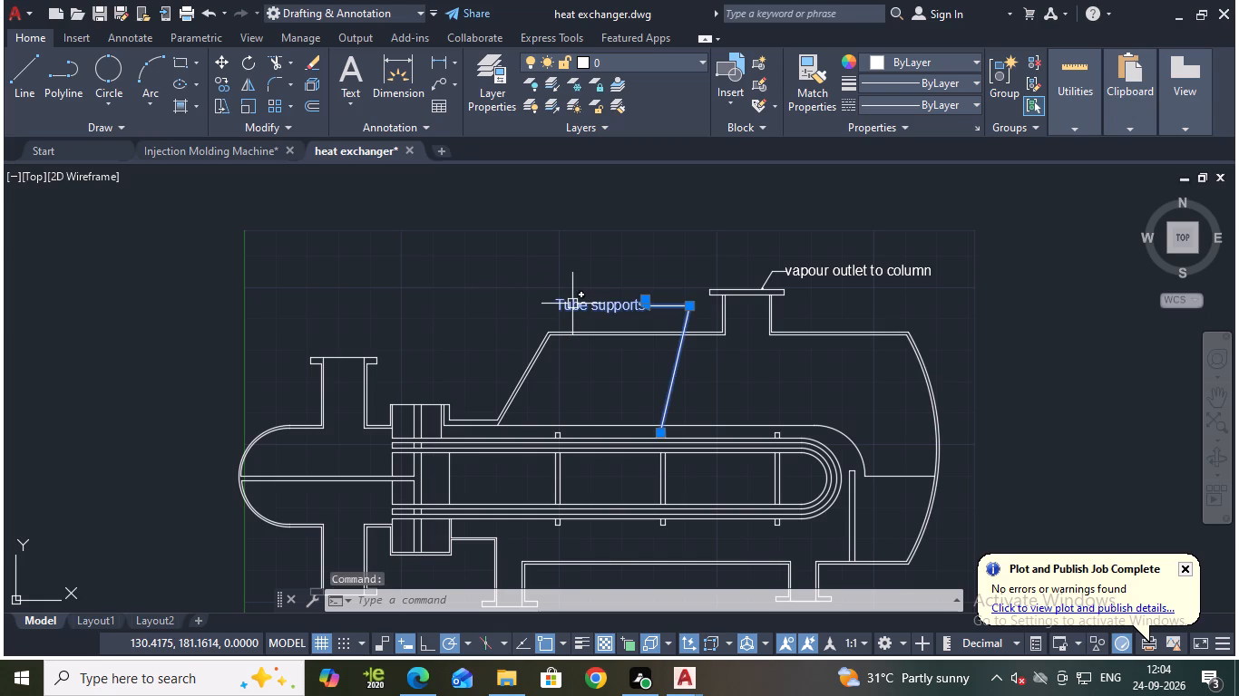
key("ctrl+c")
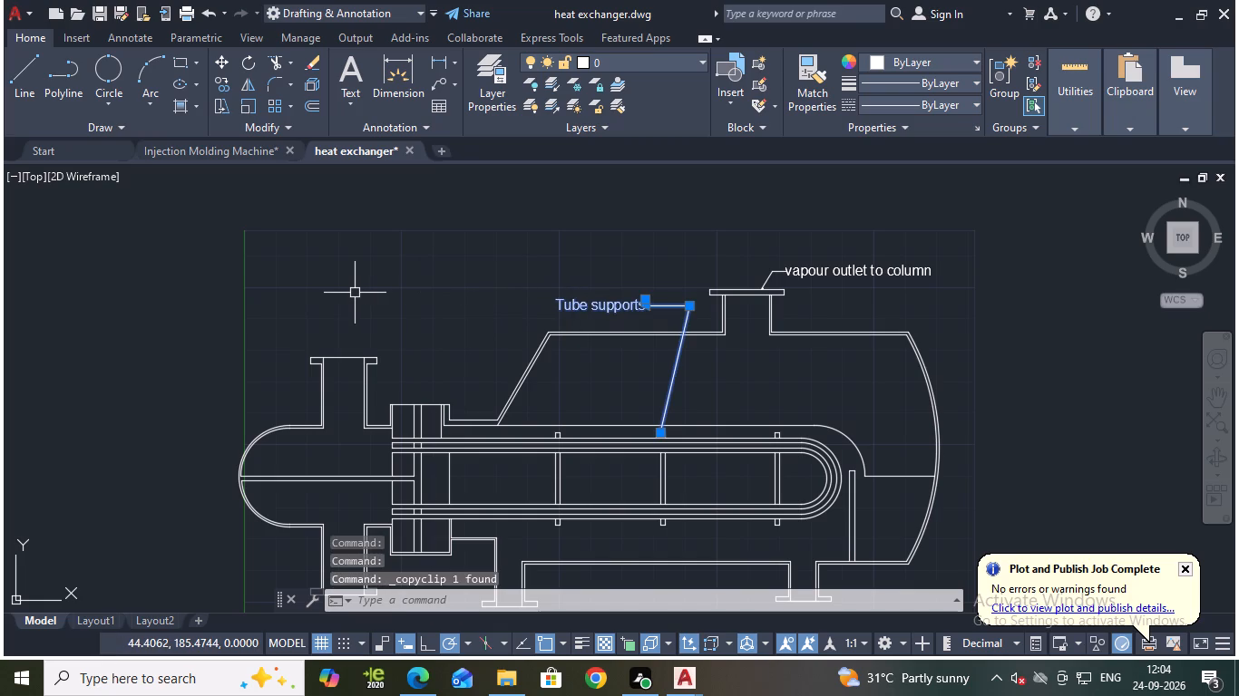
key("ctrl+v")
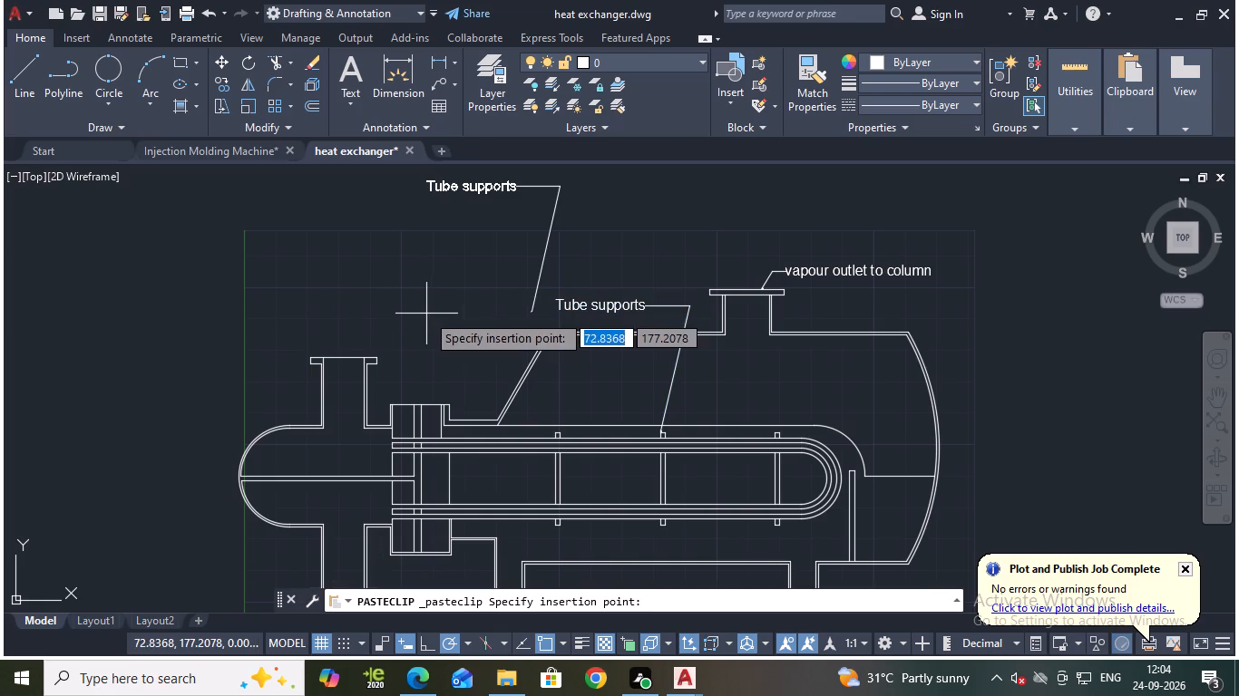
left_click(339, 382)
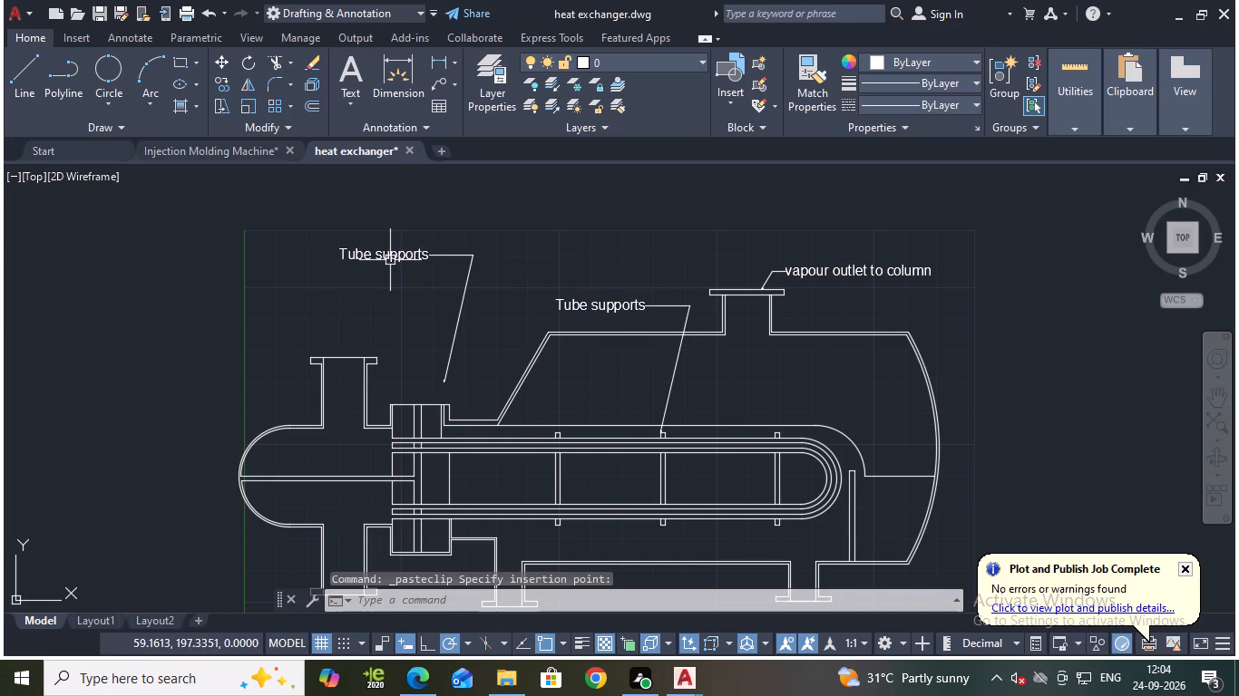
Stretch the pasted leader's bend so its text flips to the shell side of the leader line, above the flanged joint.
left_click(387, 257)
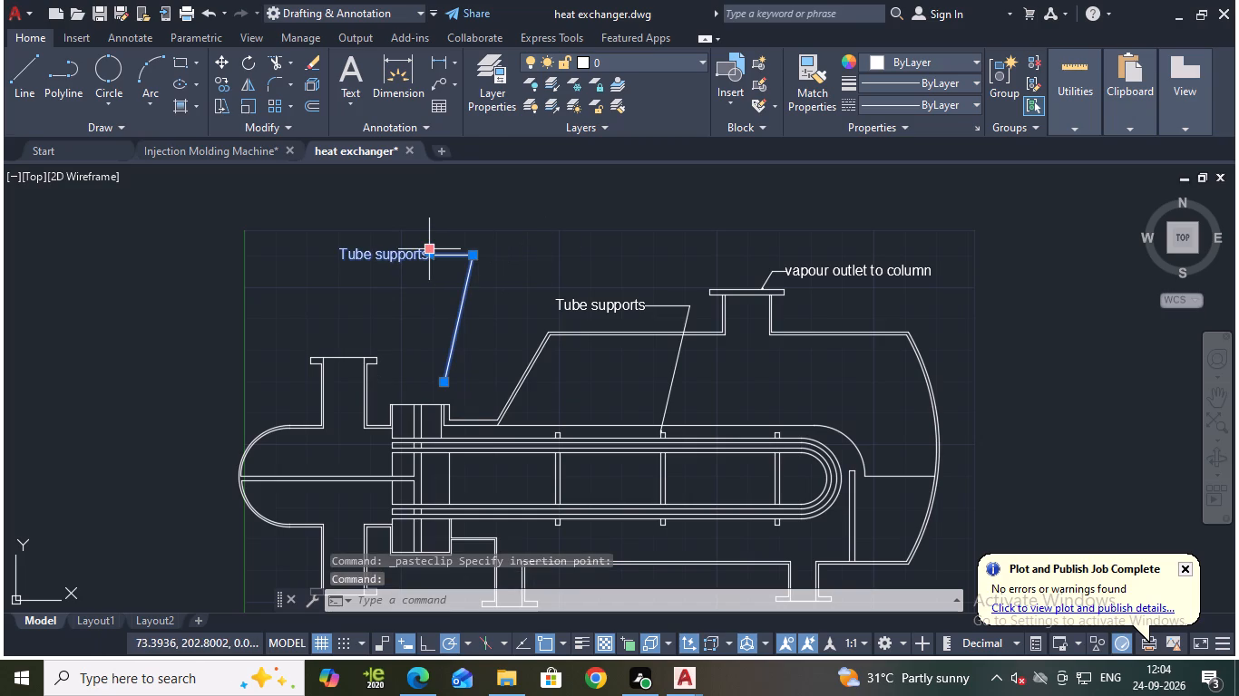
left_click(469, 253)
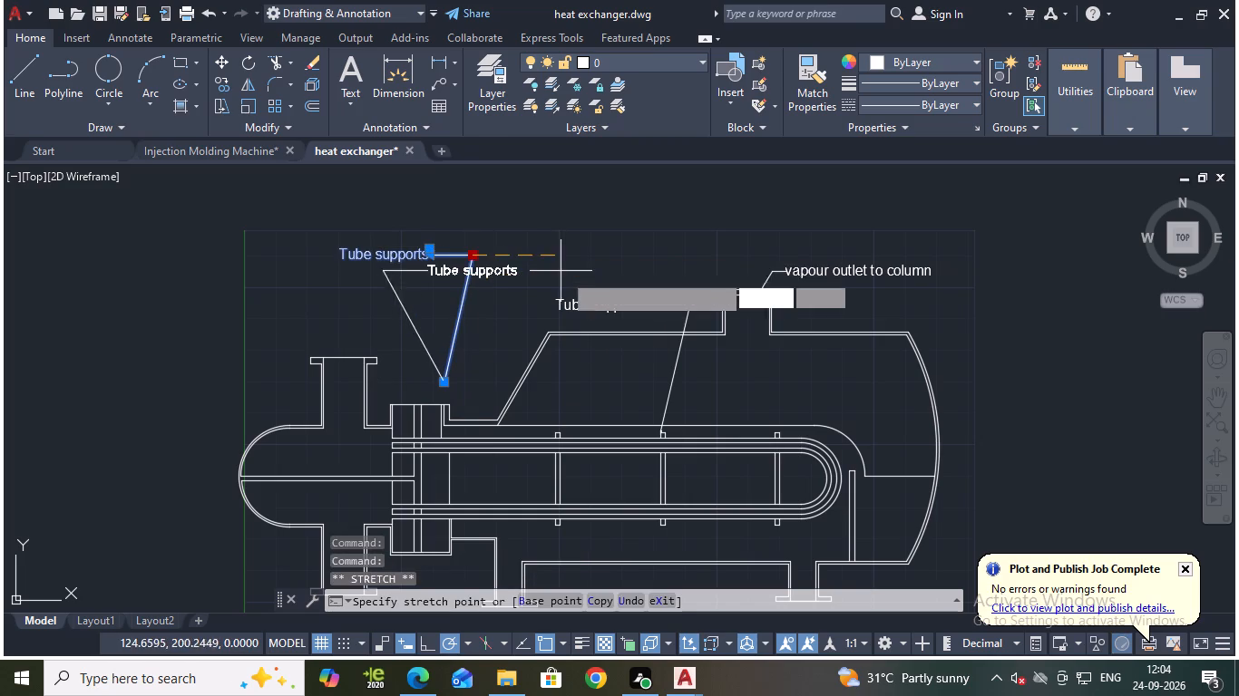
left_click(576, 267)
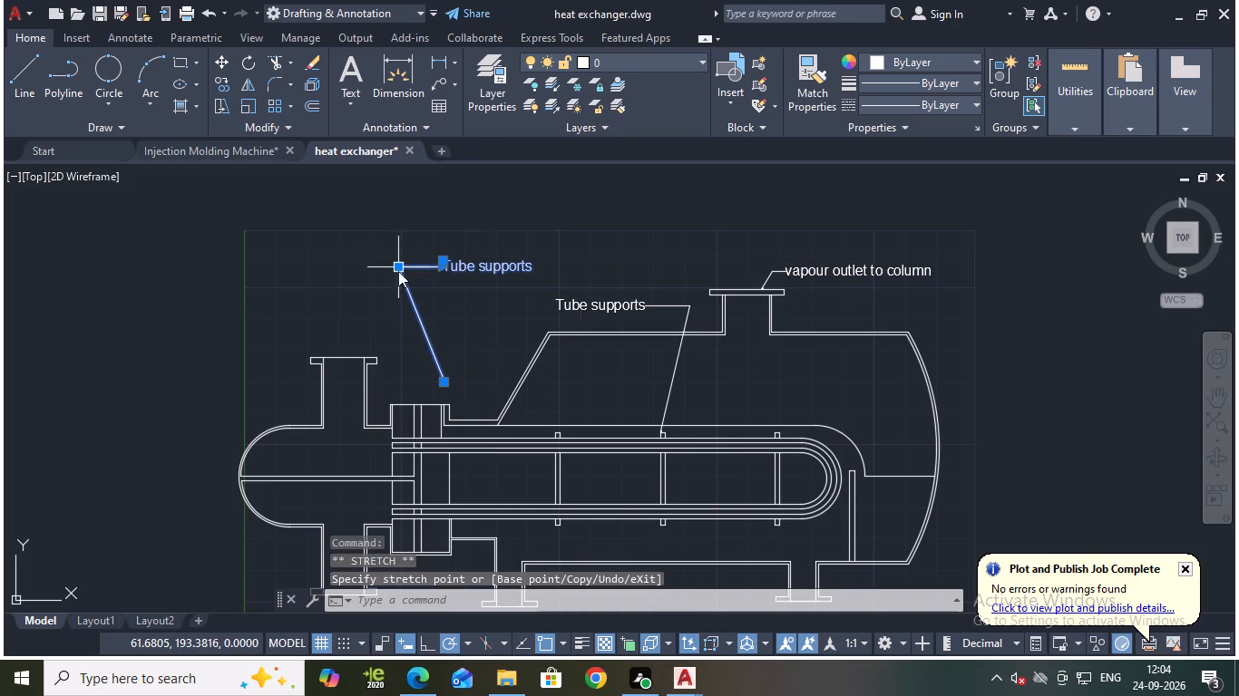
left_click(398, 271)
left_click(442, 346)
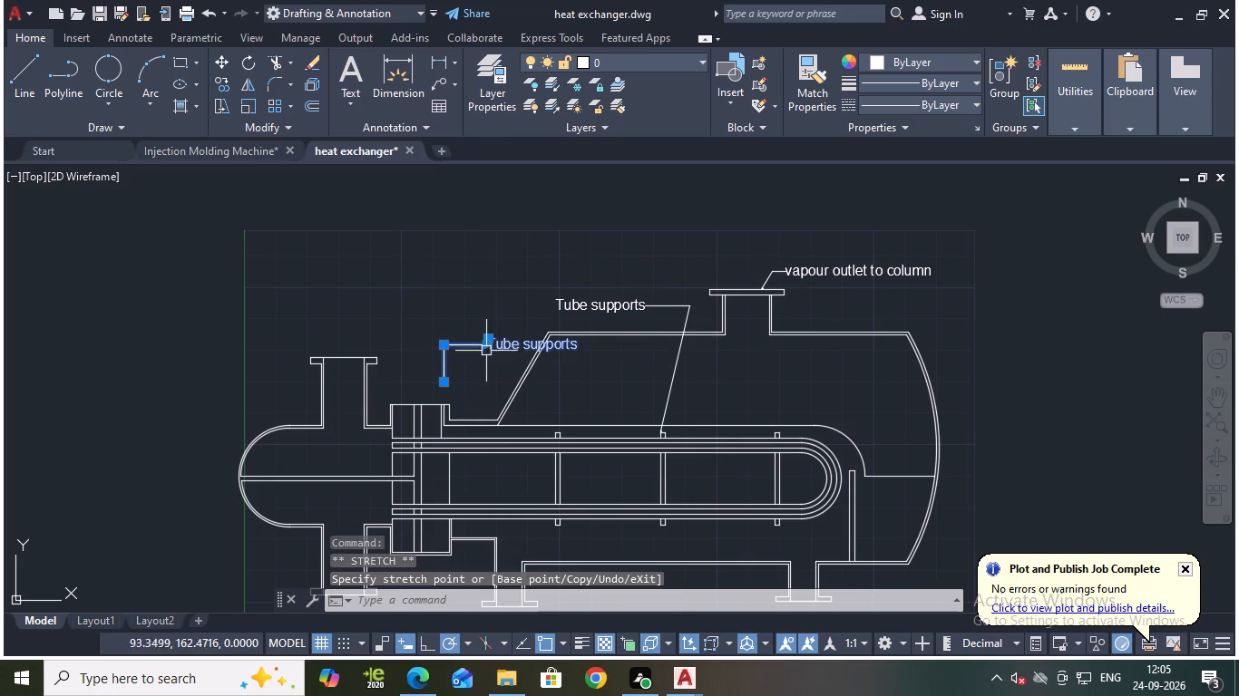
left_click(444, 349)
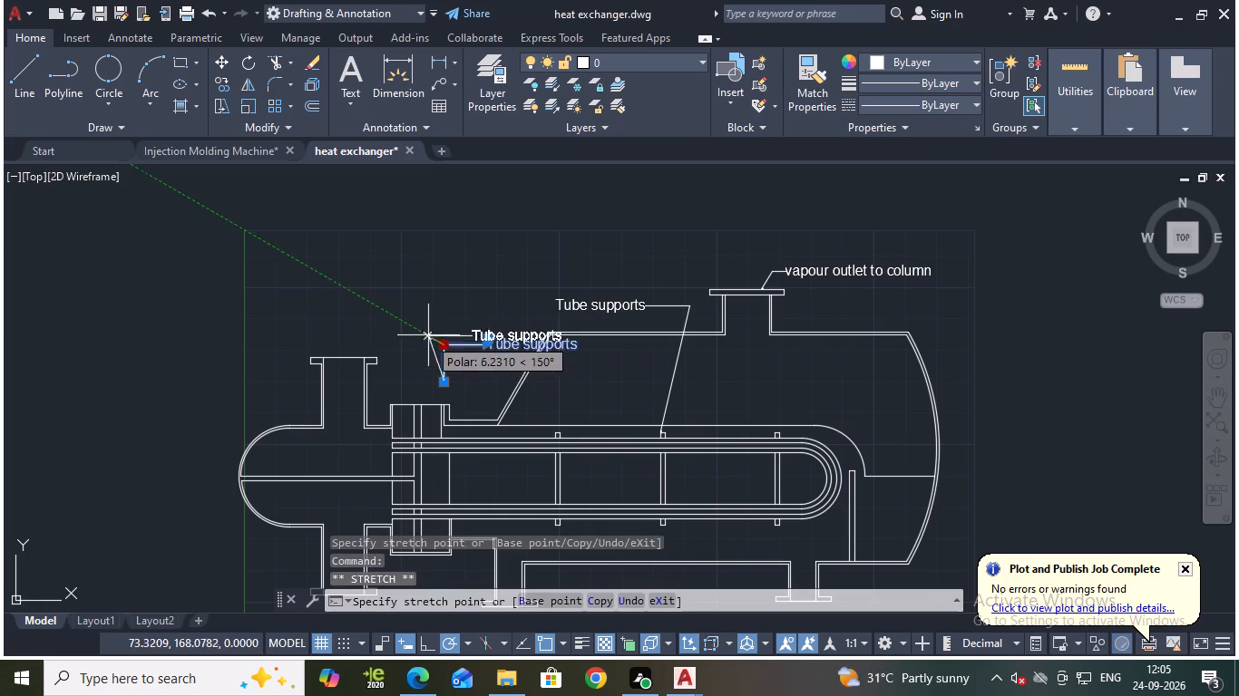
left_click(429, 295)
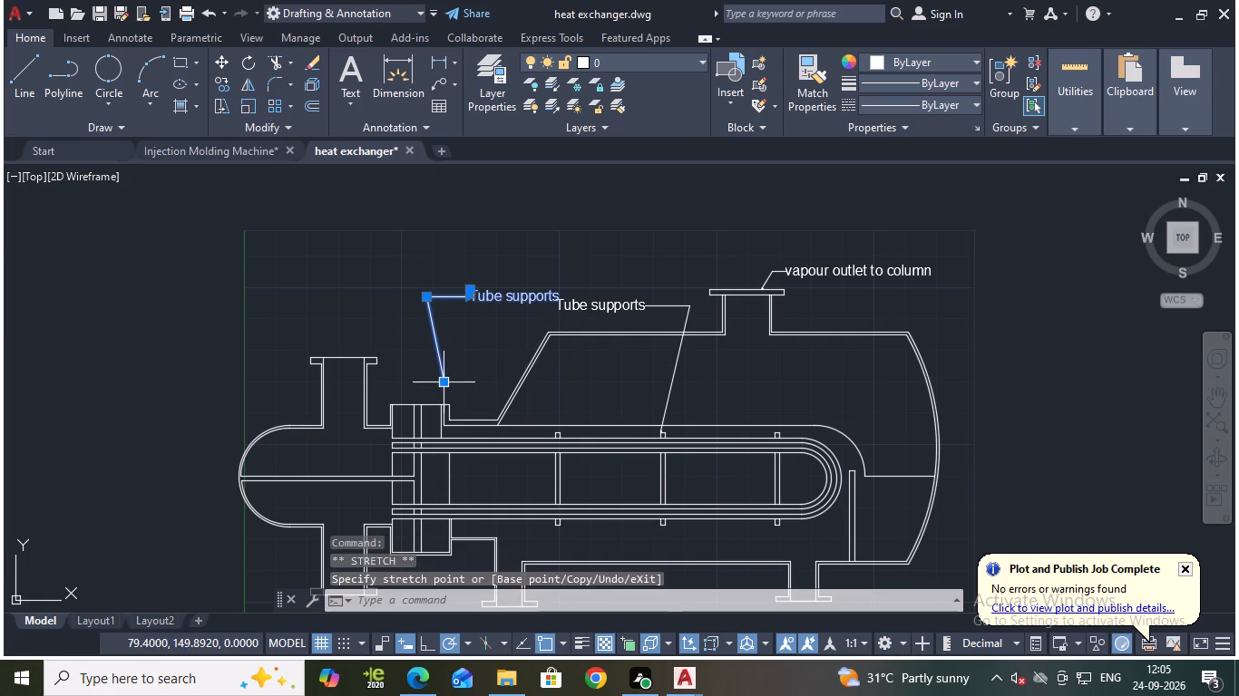
Attach the pasted leader's arrowhead to the top of the tube plate and raise its text above the "Tube supports" label.
left_click(444, 379)
left_click(420, 402)
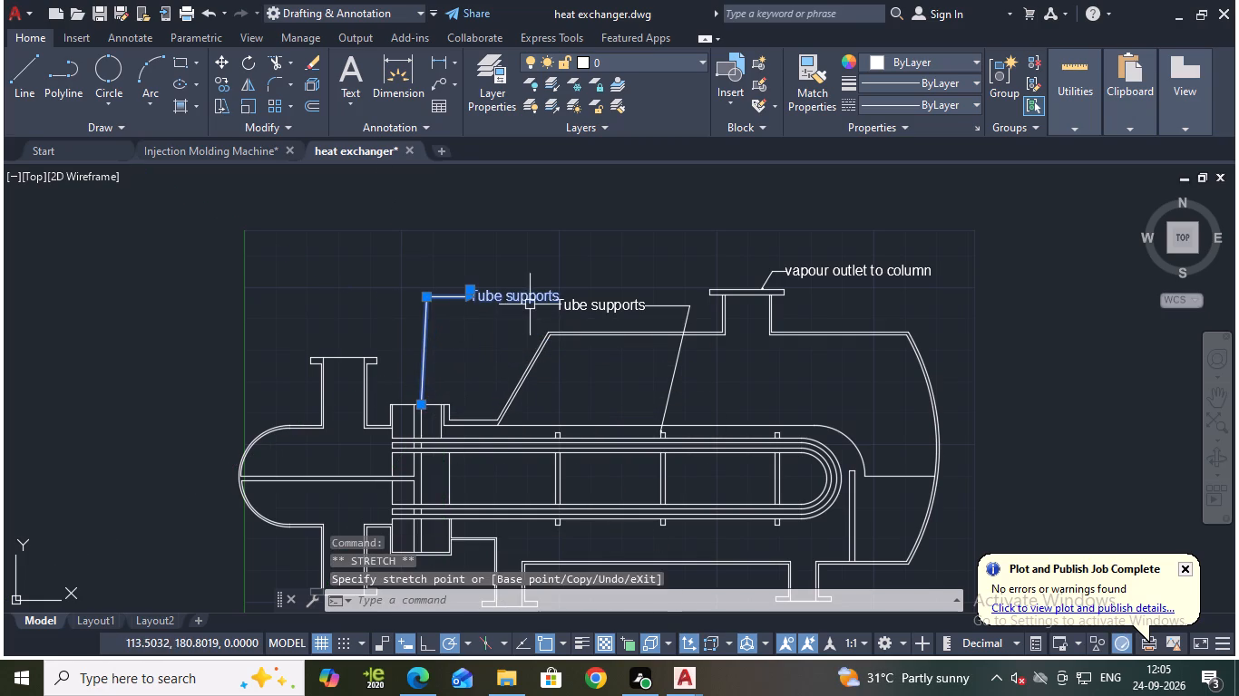
left_click(426, 298)
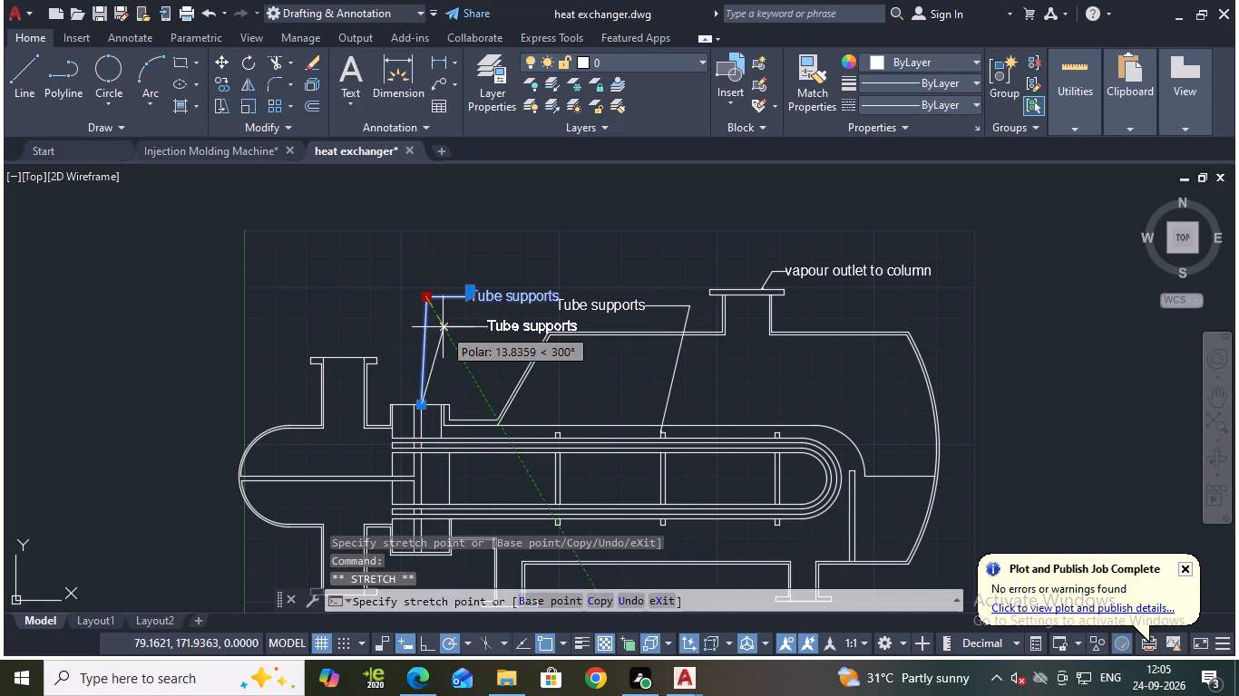
left_click(444, 327)
left_click(486, 321)
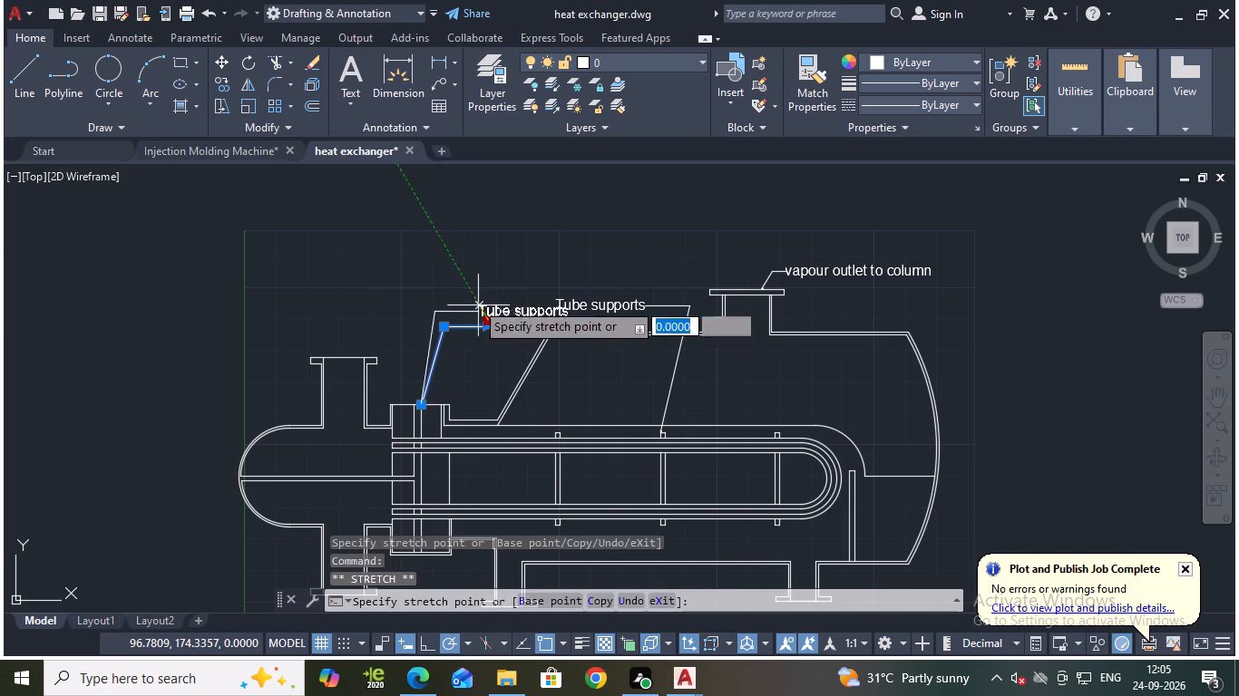
left_click(471, 277)
key("Escape")
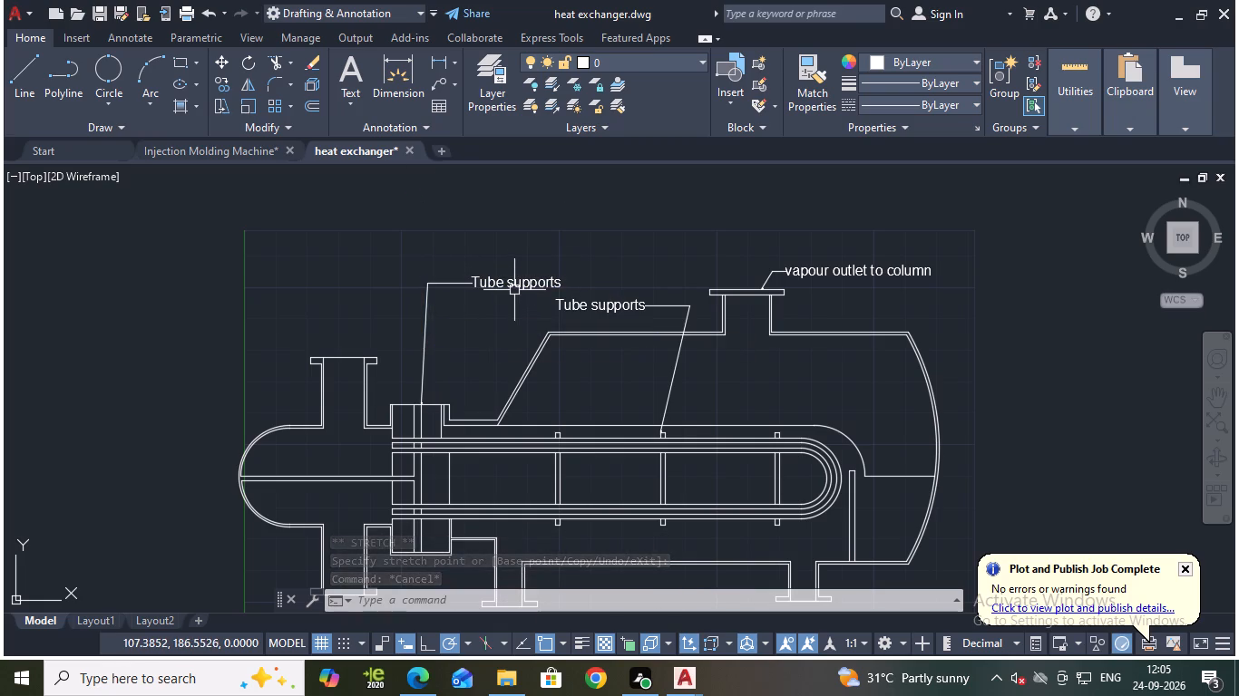
Replace the text of the leader pointing at the flanged joint with "Tube plate".
double_click(514, 285)
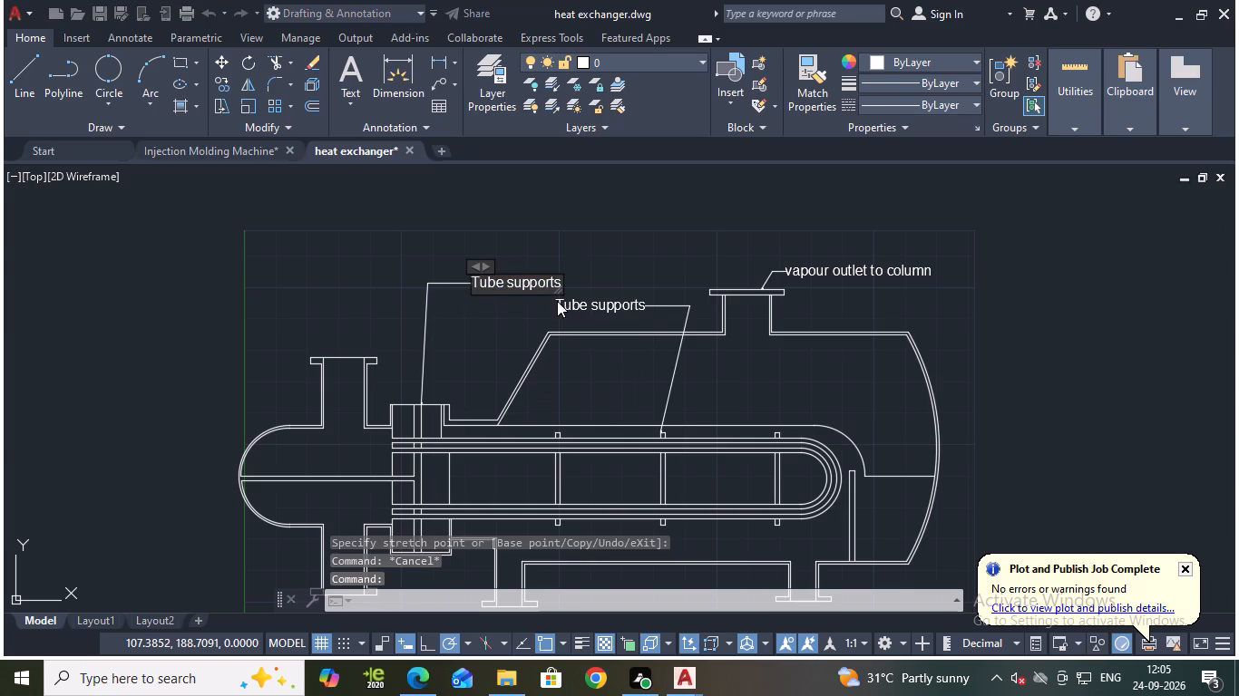
left_click(555, 282)
left_click(557, 283)
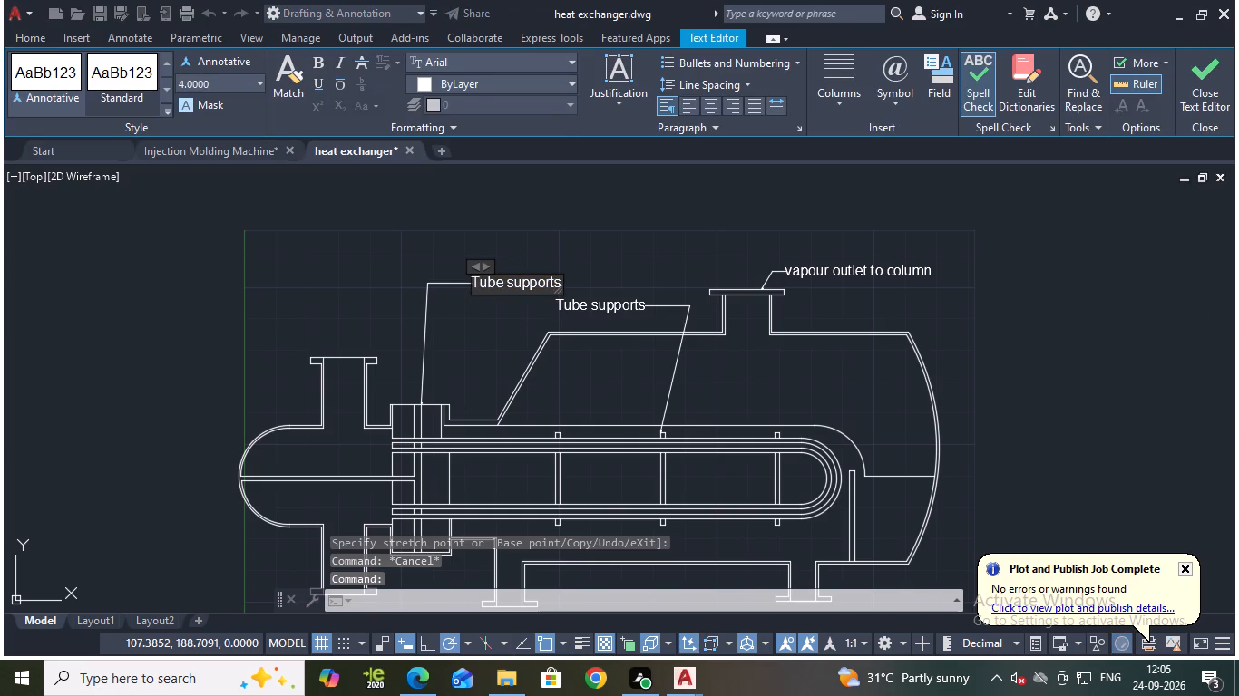
key("Right")
key("BackSpace")
key("BackSpace")
key("BackSpace")
key("BackSpace")
key("BackSpace")
key("BackSpace")
key("BackSpace")
key("BackSpace")
key("BackSpace")
key("BackSpace")
key("BackSpace")
key("BackSpace")
key("BackSpace")
key("BackSpace")
key("BackSpace")
key("BackSpace")
key("BackSpace")
key("BackSpace")
key("BackSpace")
key("BackSpace")
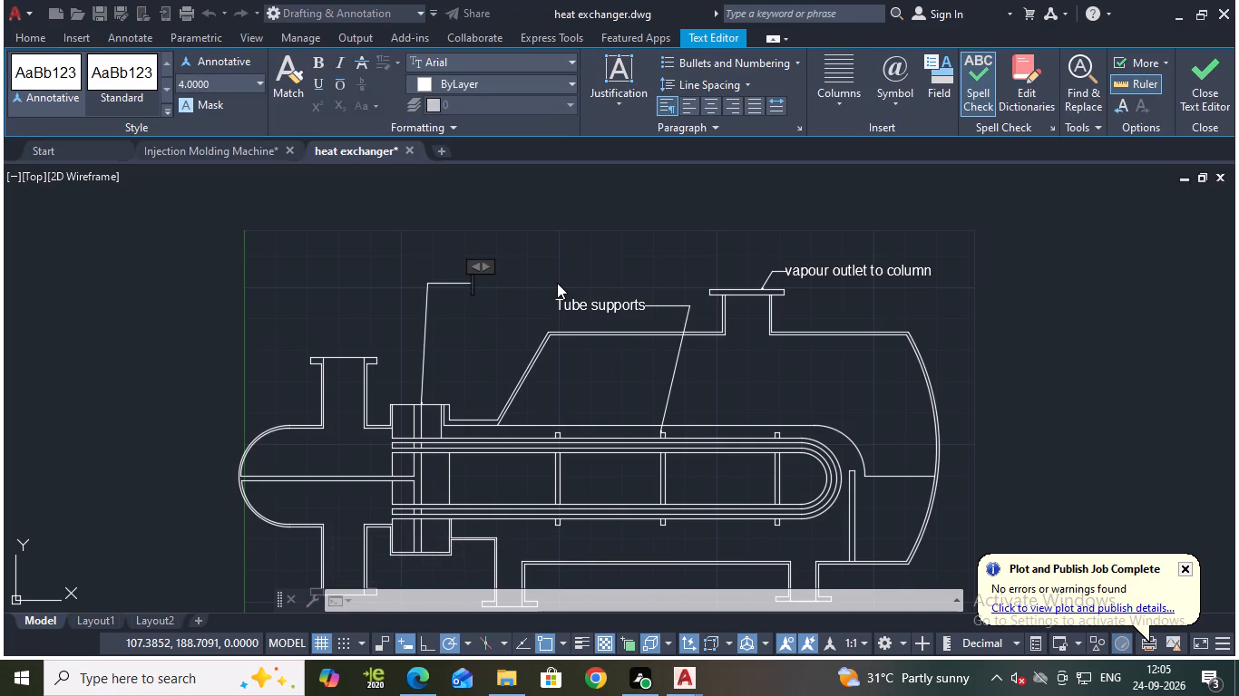
key("t")
key("BackSpace")
key("t")
type("ub")
key("e")
key("space")
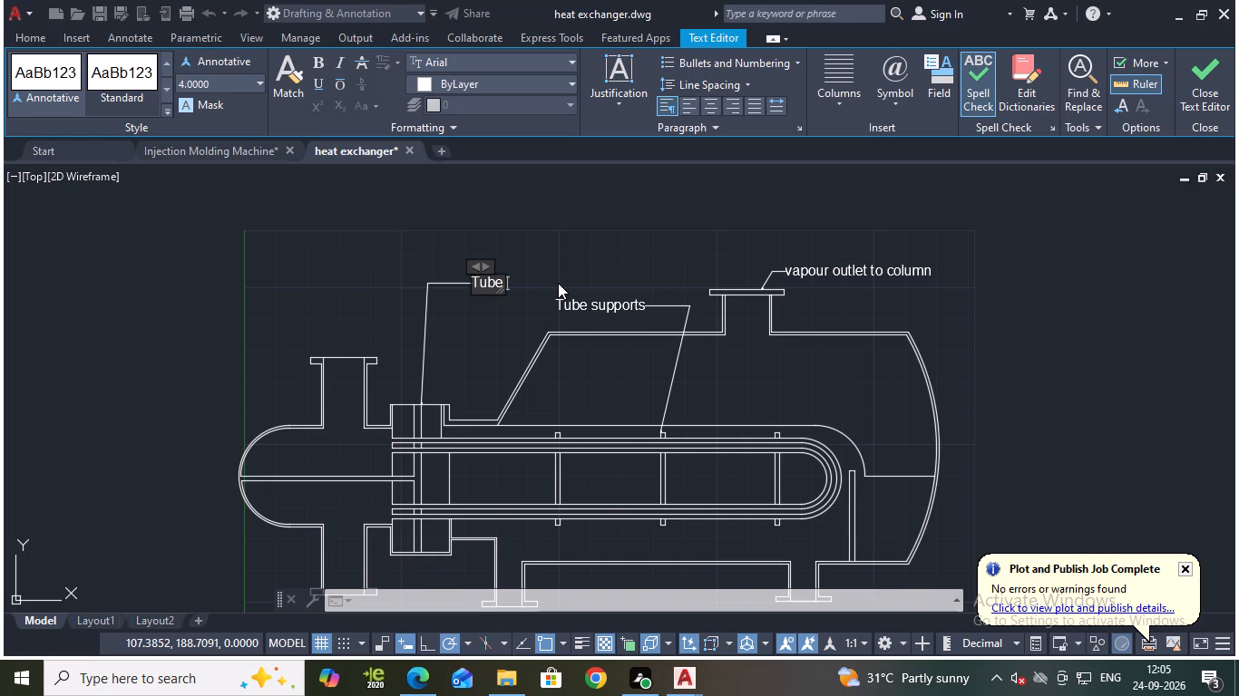
type("plate")
left_click(1201, 70)
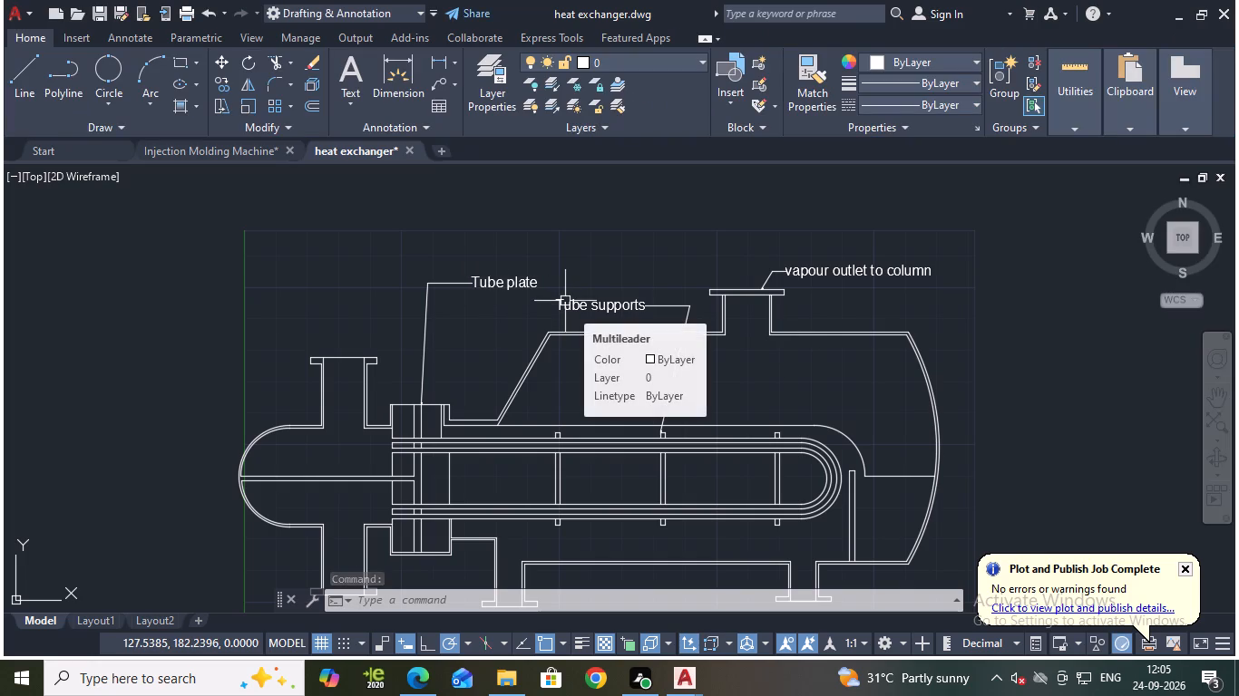
Save the drawing.
key("ctrl+s")
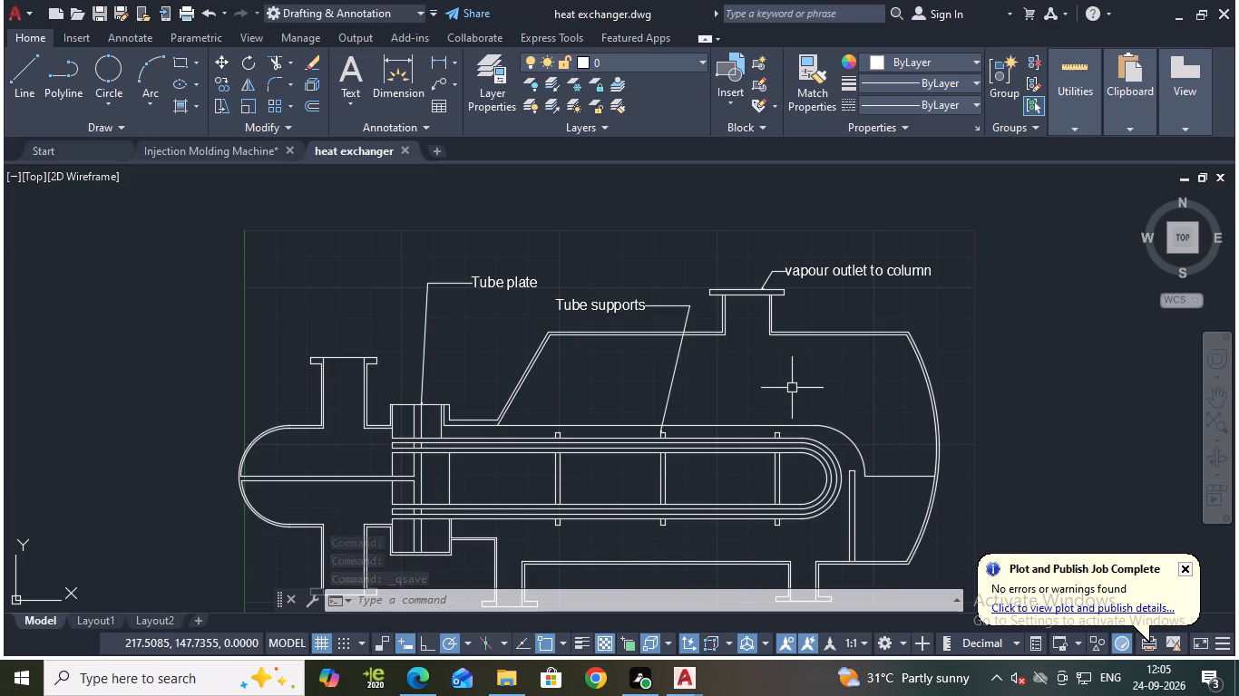
Copy the "vapour outlet to column" leader and paste it below the shell, between the two bottom stubs.
middle_click_drag(799, 394, 778, 249)
middle_click_drag(834, 276, 795, 394)
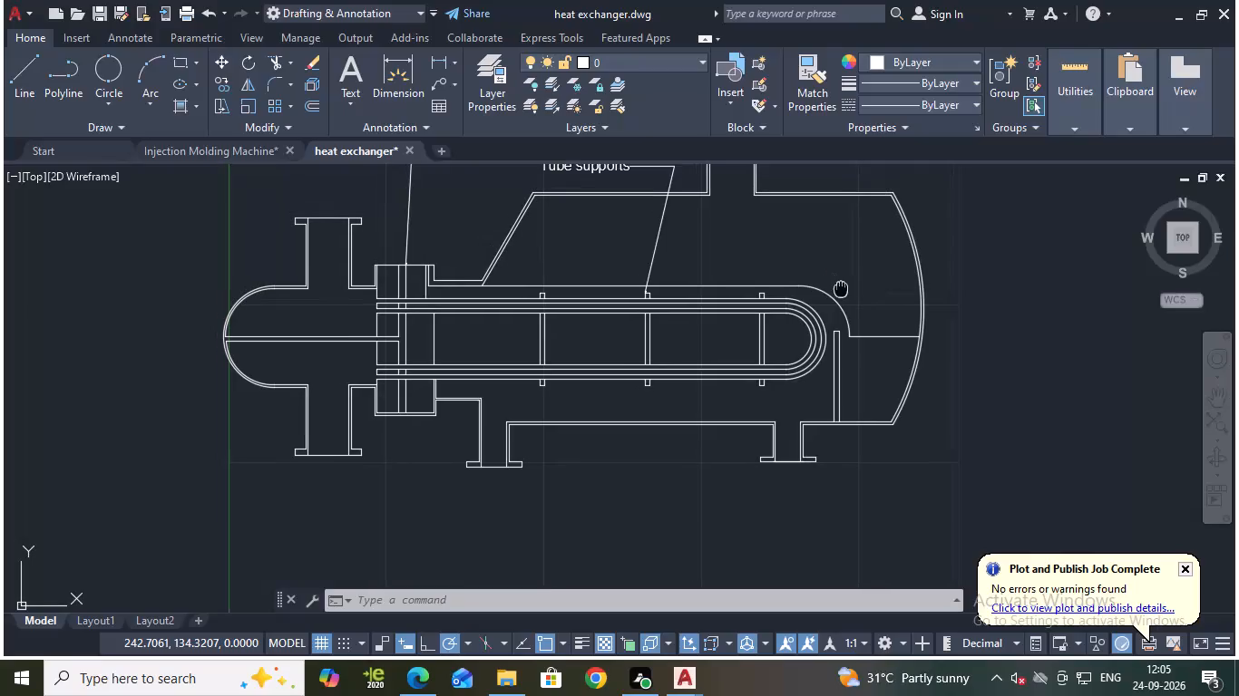
left_click(773, 241)
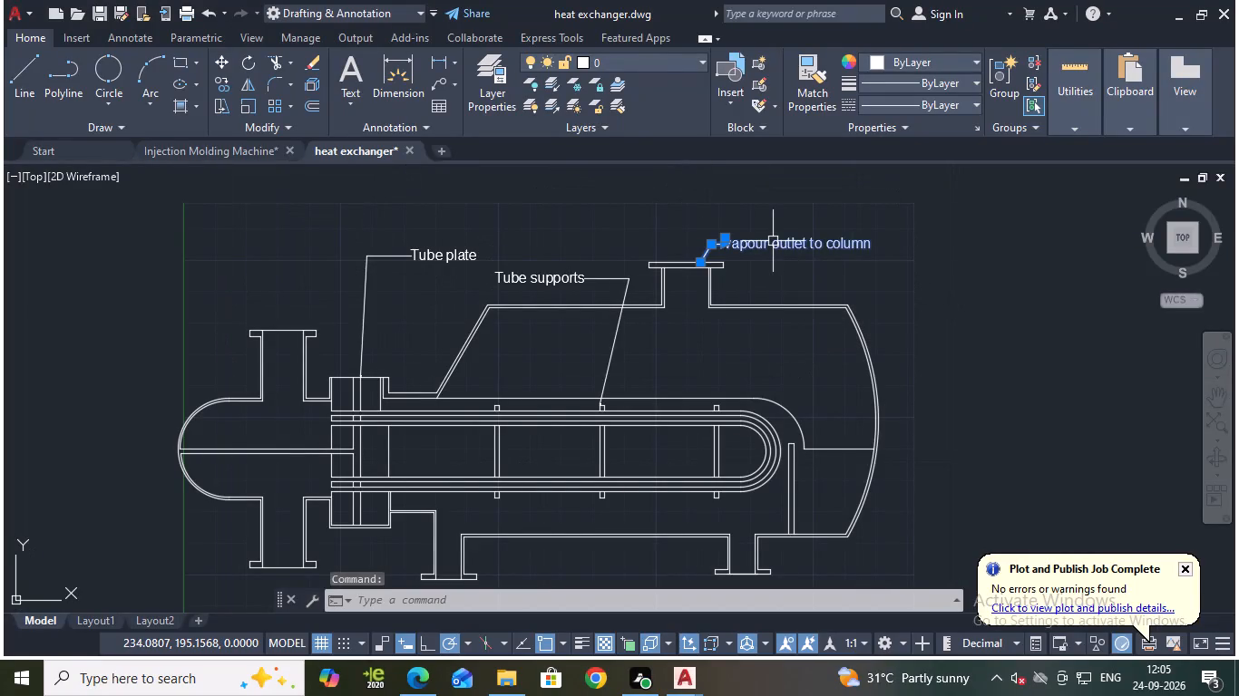
key("ctrl+c")
scroll(803, 359, "down", 2)
scroll(740, 460, "up", 1)
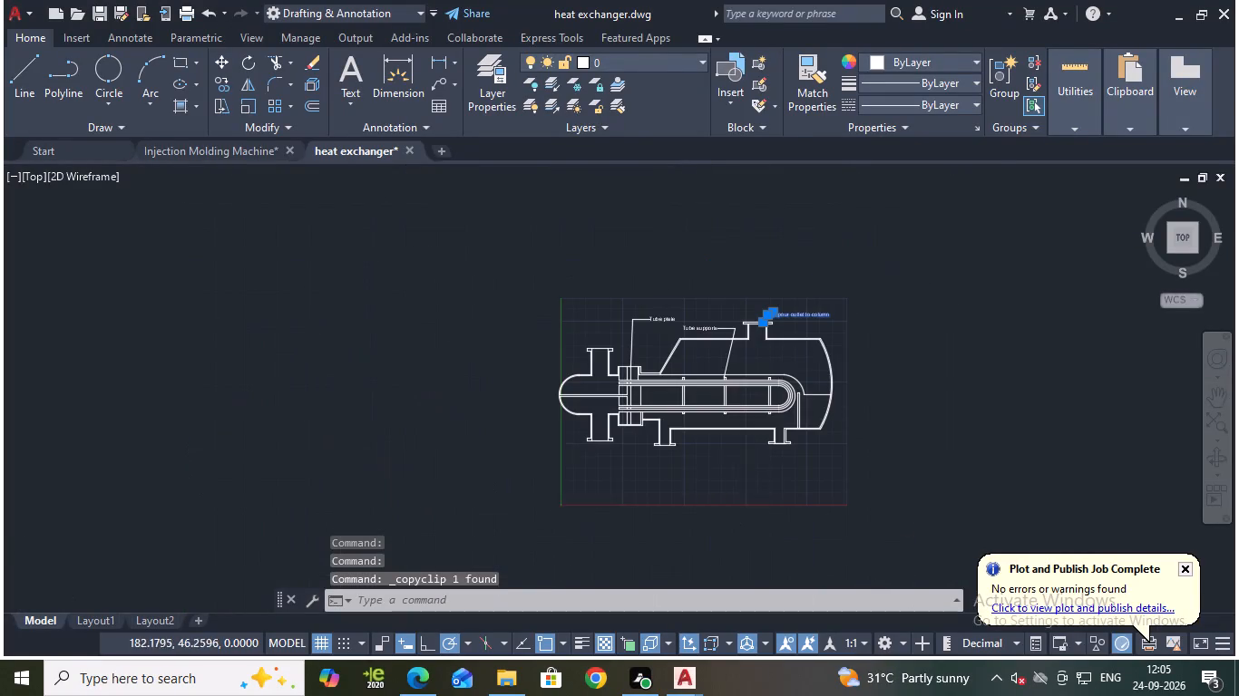
scroll(740, 460, "up", 1)
key("ctrl+v")
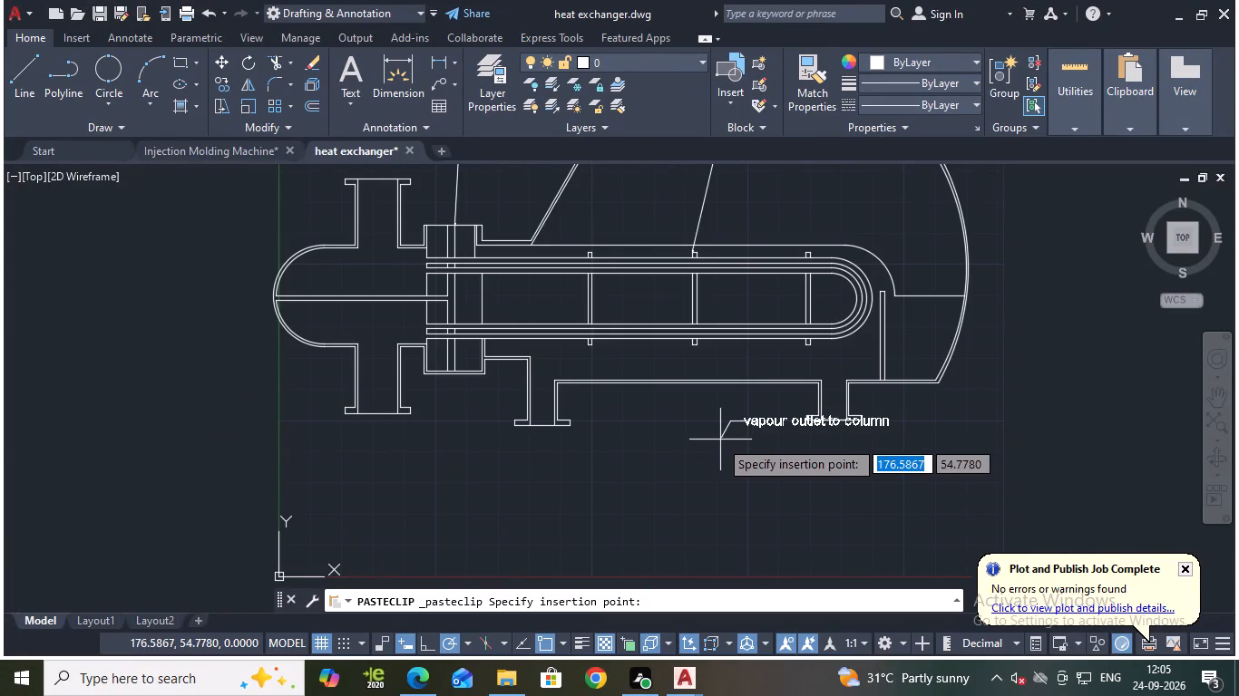
left_click(685, 421)
Stretch the pasted leader's arrowhead to just under the U-tubes near the last tube support, and flip its text to the channel side below the shell.
left_click(684, 416)
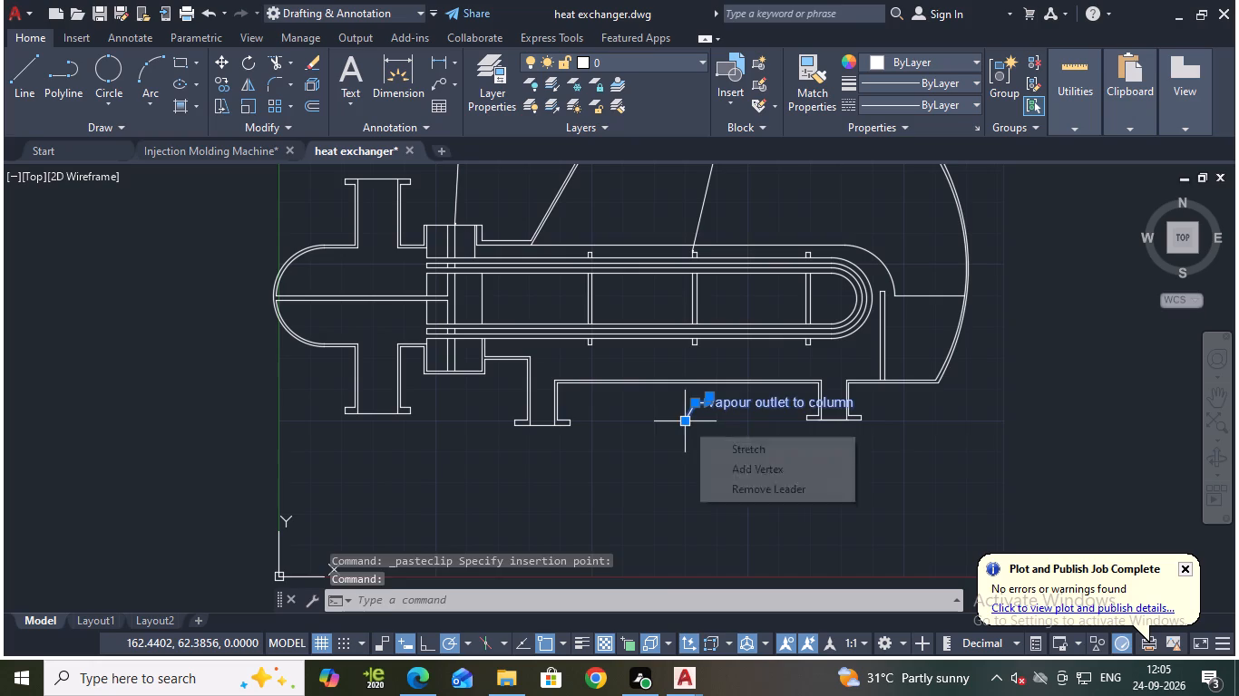
left_click(686, 418)
left_click(798, 346)
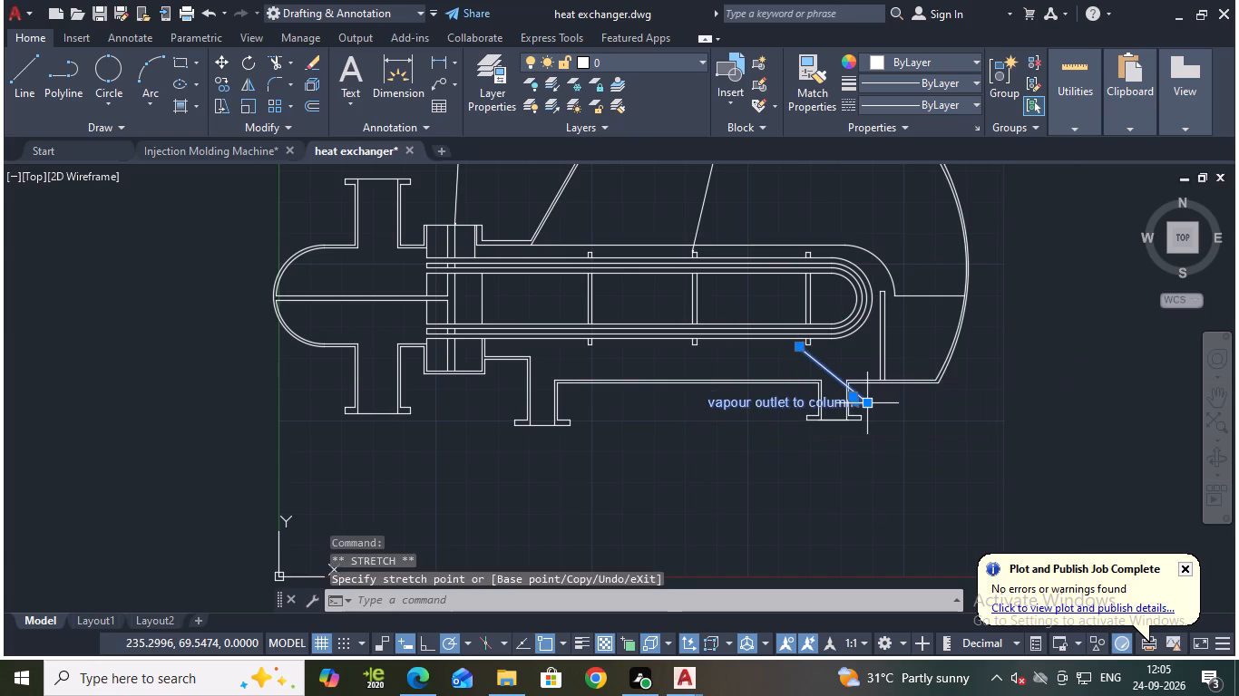
left_click(867, 407)
left_click(782, 415)
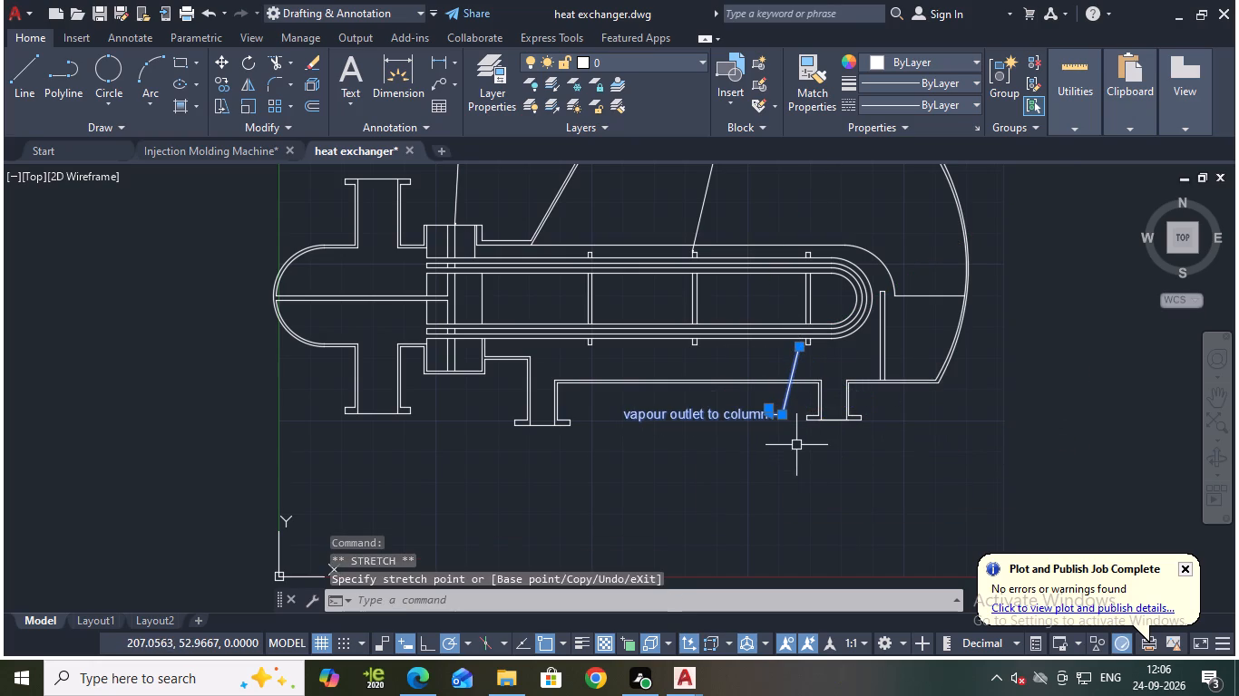
key("Escape")
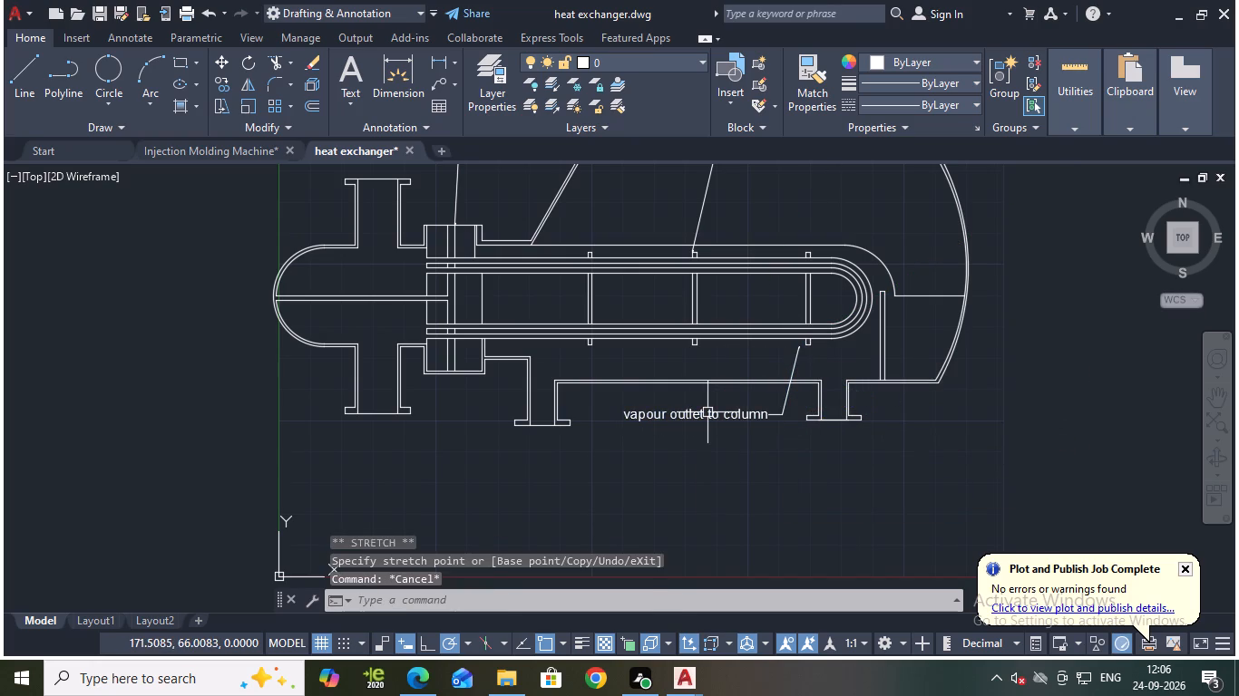
Replace the text of the pasted leader below the shell with "u-tubes".
double_click(708, 414)
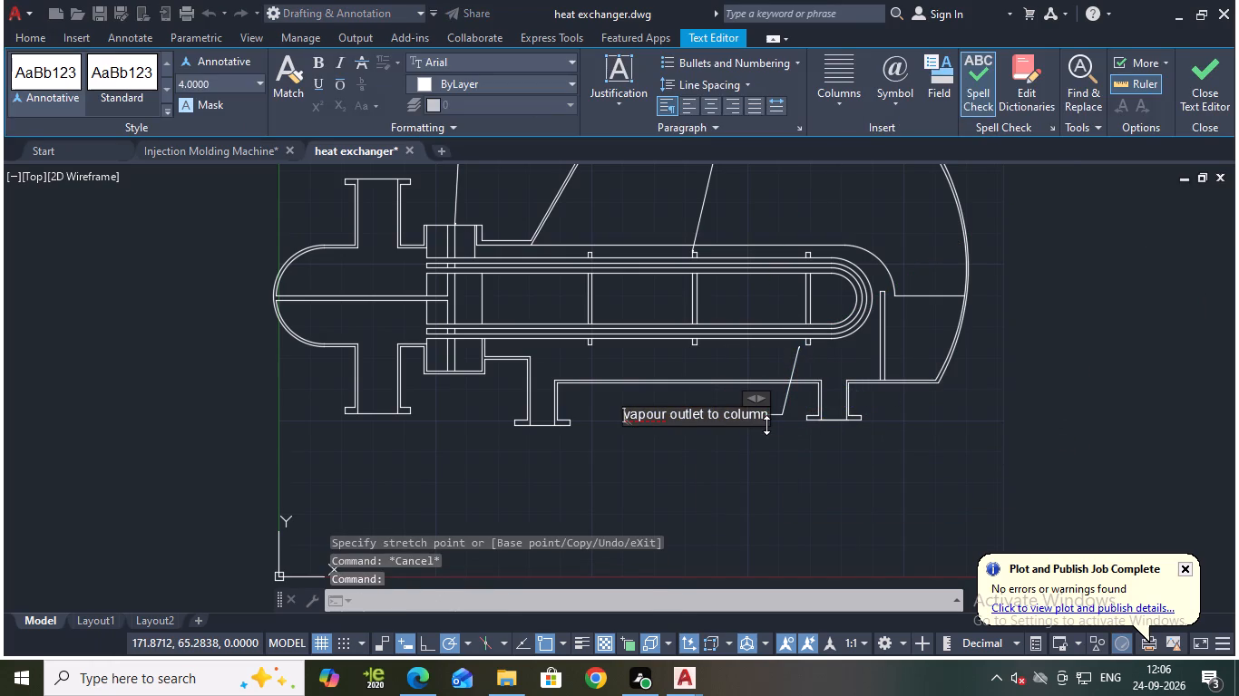
left_click(766, 420)
key("BackSpace")
key("BackSpace")
key("BackSpace")
key("BackSpace")
key("BackSpace")
key("BackSpace")
key("BackSpace")
key("BackSpace")
key("BackSpace")
key("BackSpace")
key("BackSpace")
key("BackSpace")
key("BackSpace")
key("BackSpace")
key("BackSpace")
key("BackSpace")
key("BackSpace")
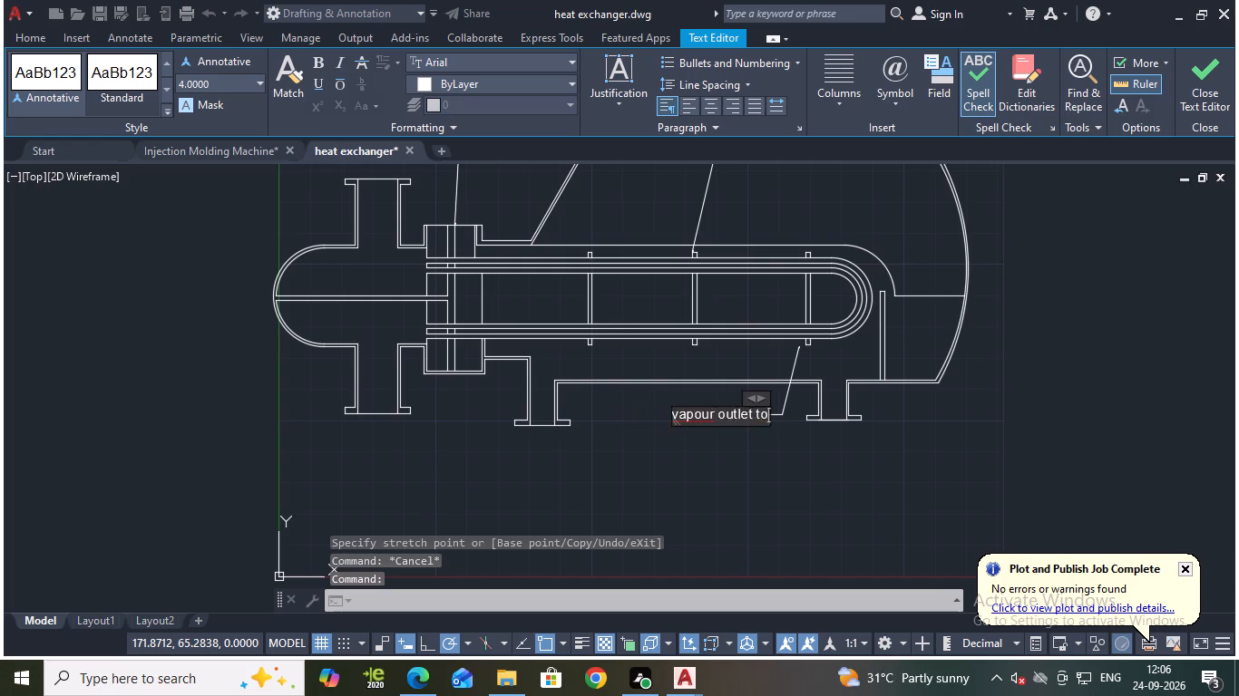
key("BackSpace")
key("BackSpace")
key("BackSpace")
key("BackSpace")
key("BackSpace")
key("BackSpace")
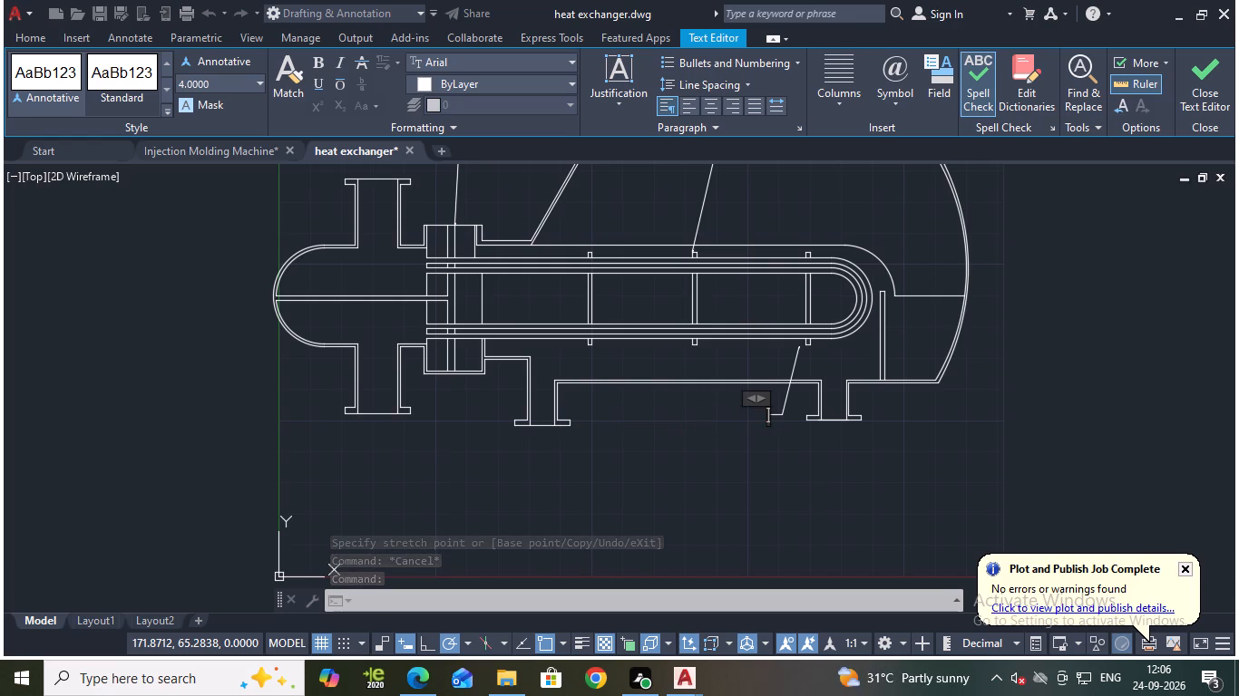
key("u")
key("space")
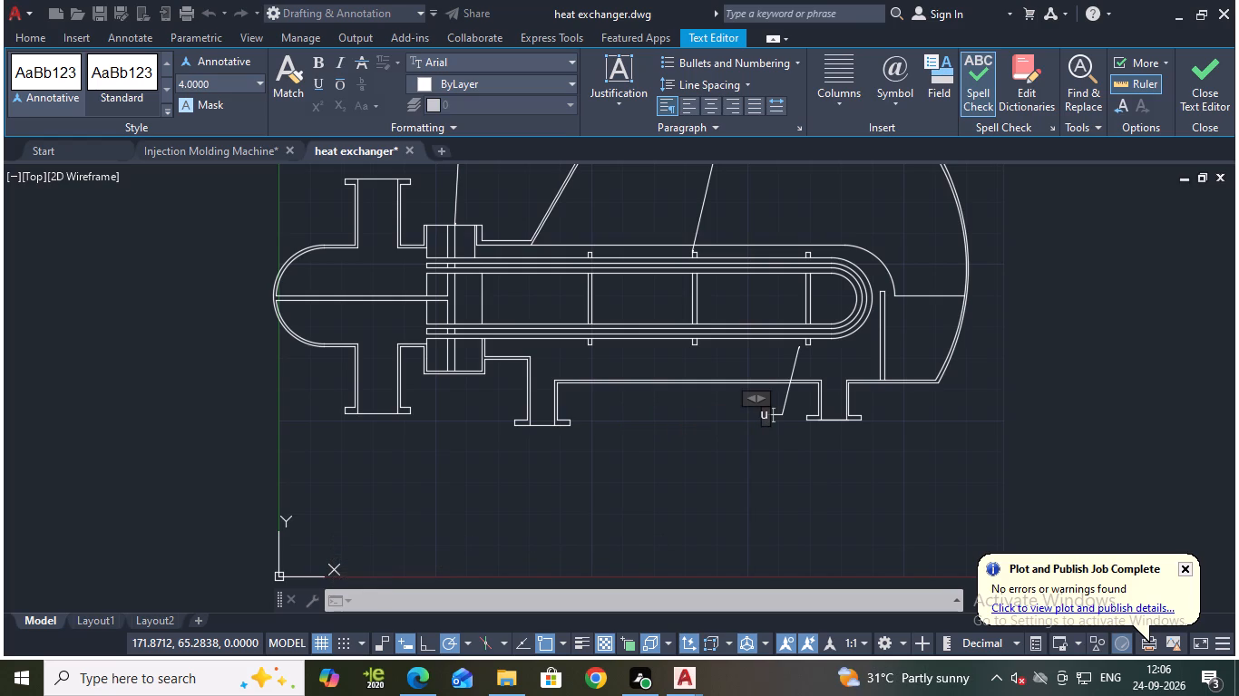
key("BackSpace")
key("minus")
type("tubes")
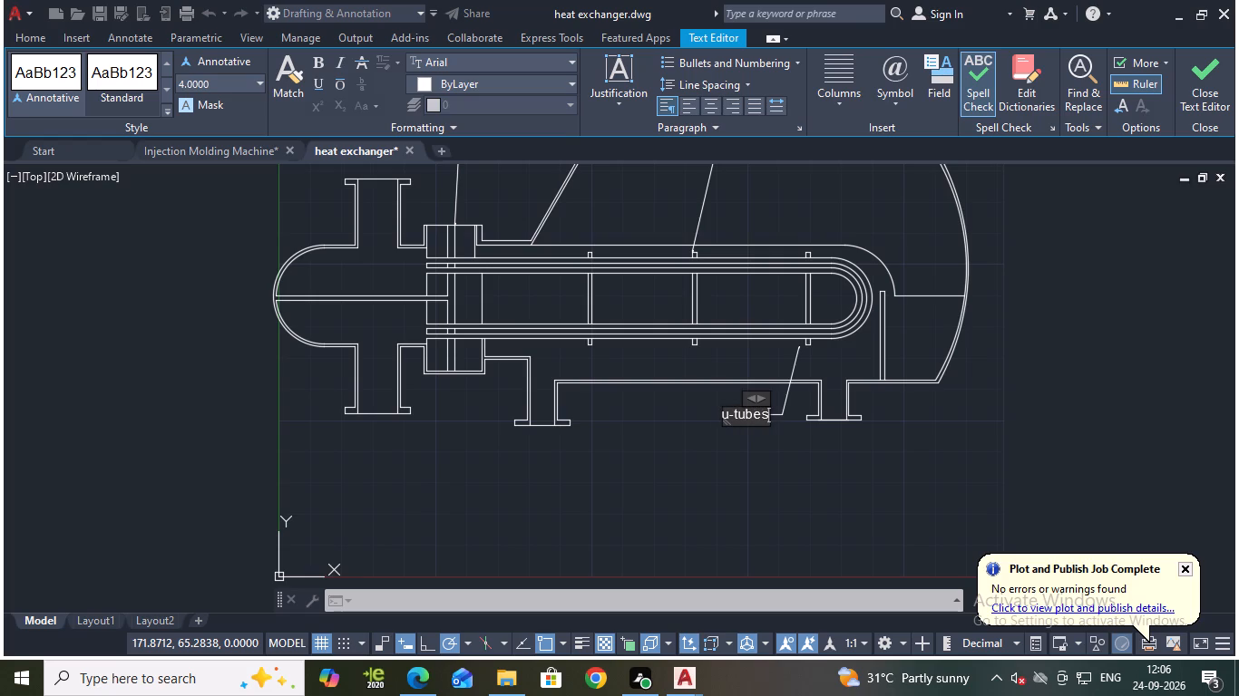
left_click(1204, 85)
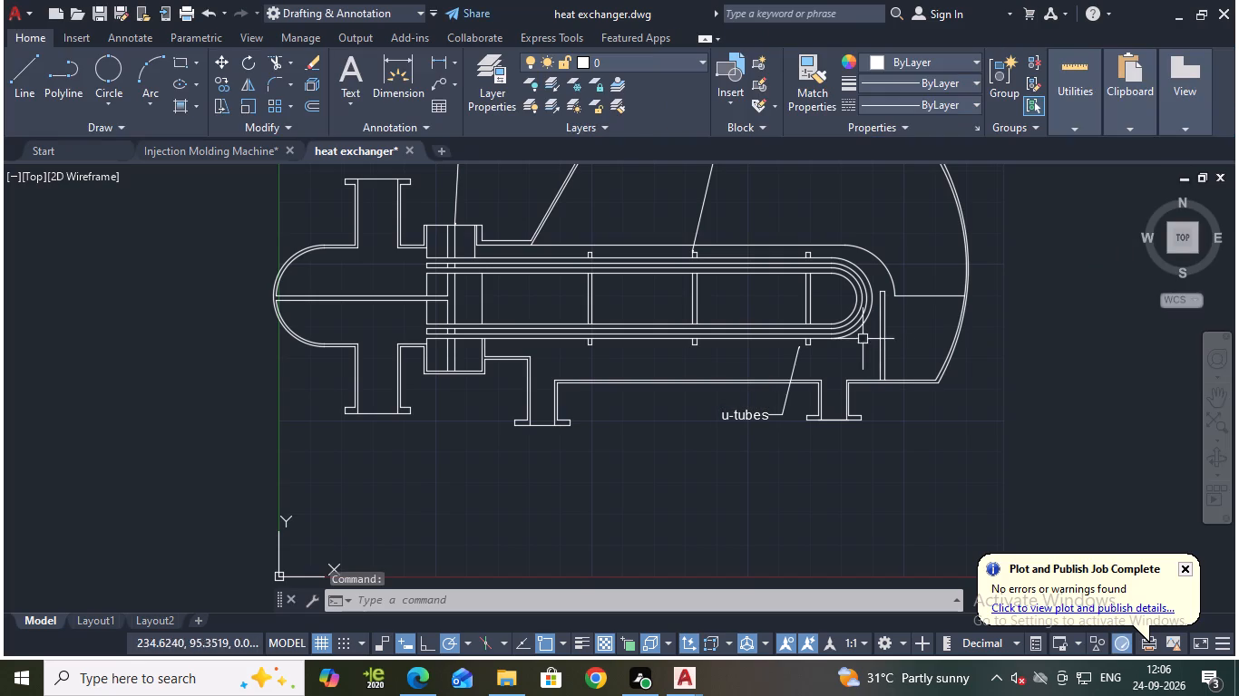
Stretch the "u-tubes" leader's arrowhead up onto the lower line of the outermost U-tube.
scroll(801, 378, "up", 2)
left_click(788, 304)
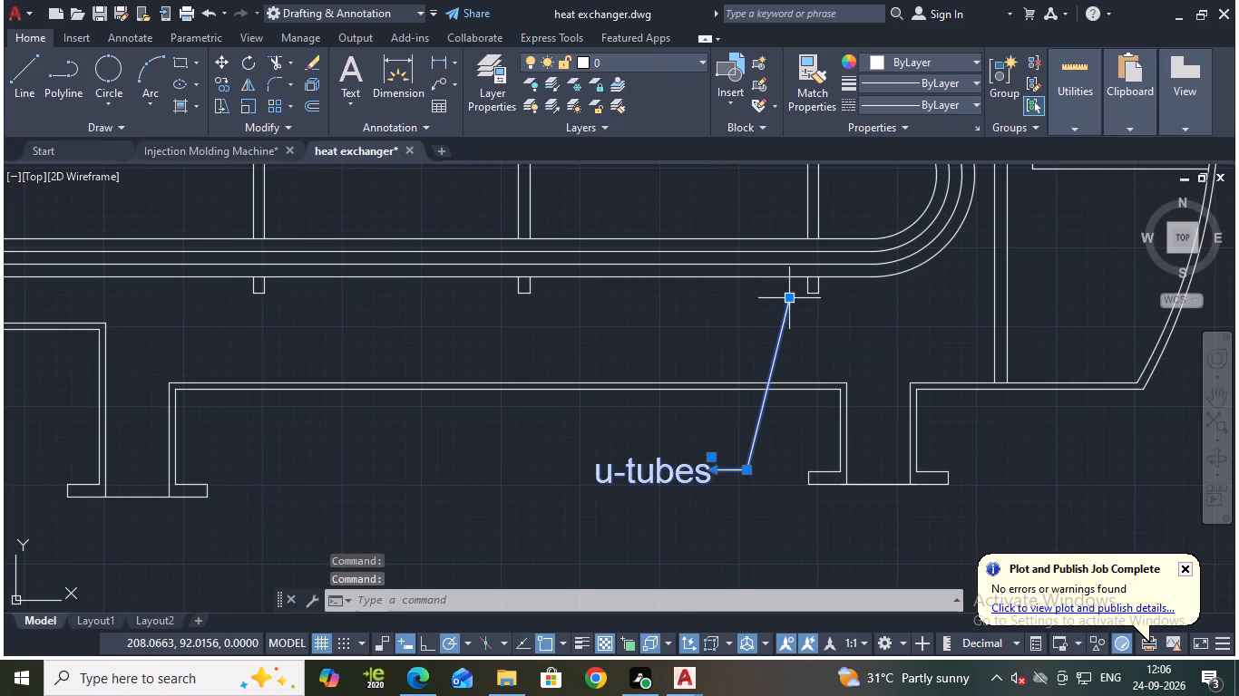
left_click(788, 295)
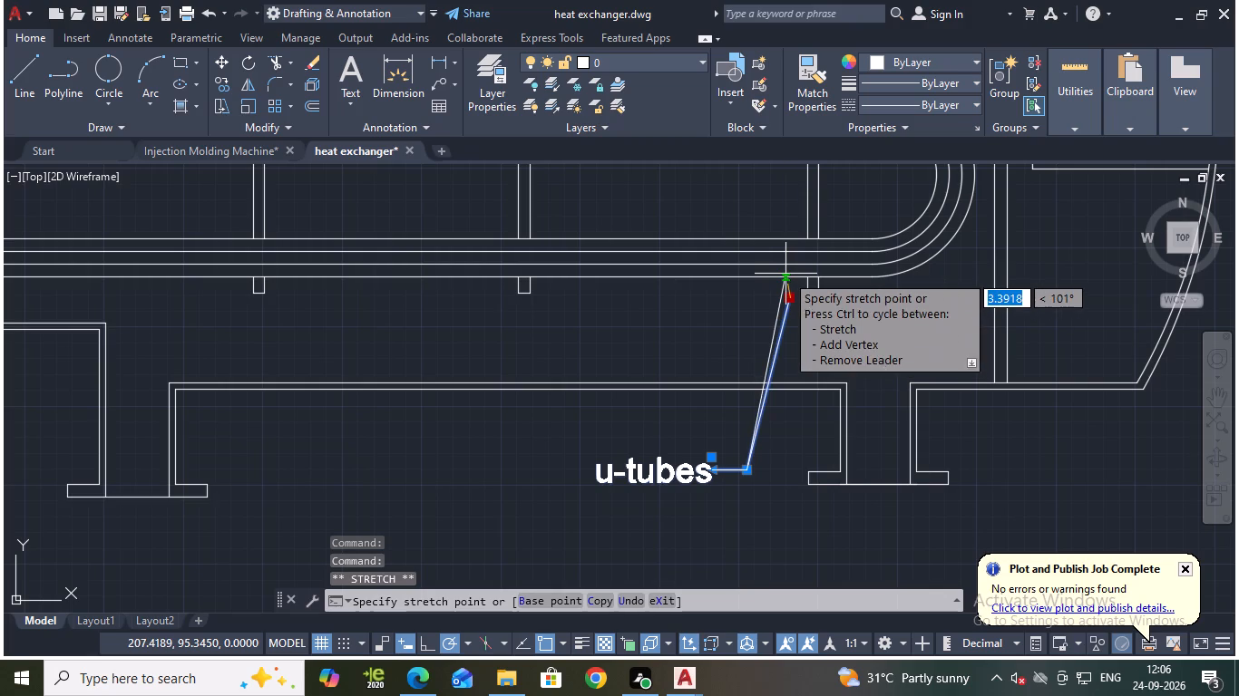
left_click(789, 275)
key("Escape")
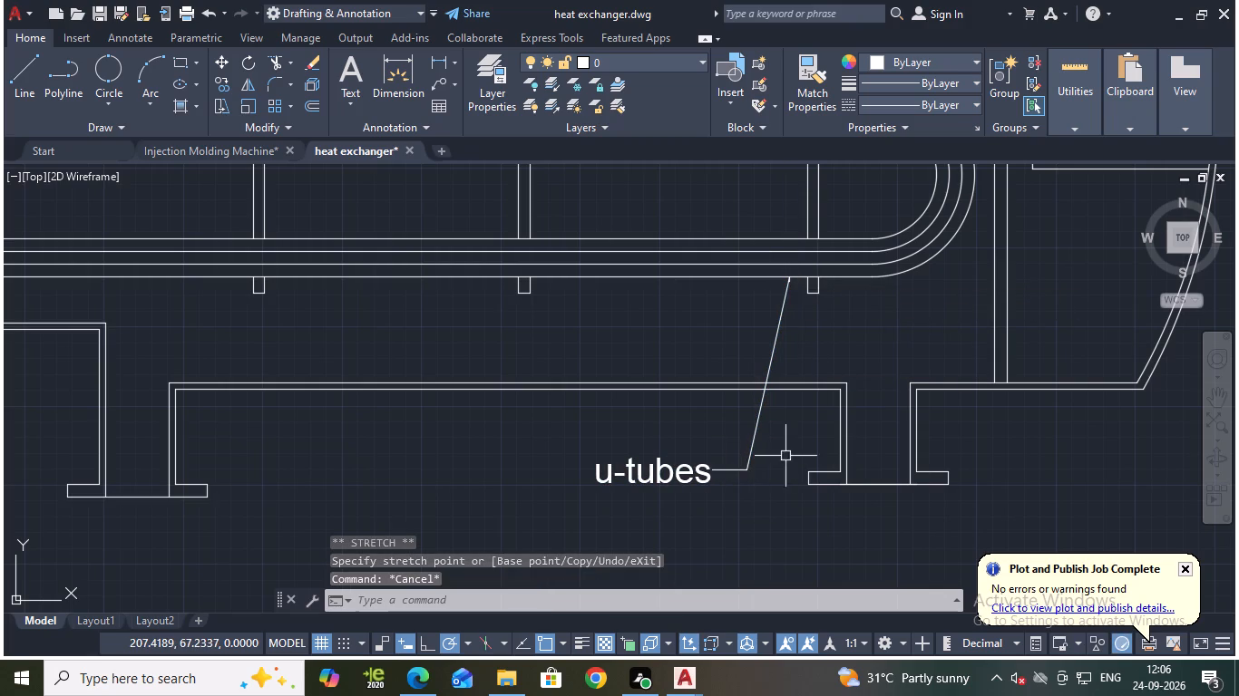
Save the drawing.
scroll(785, 456, "down", 3)
scroll(892, 316, "up", 1)
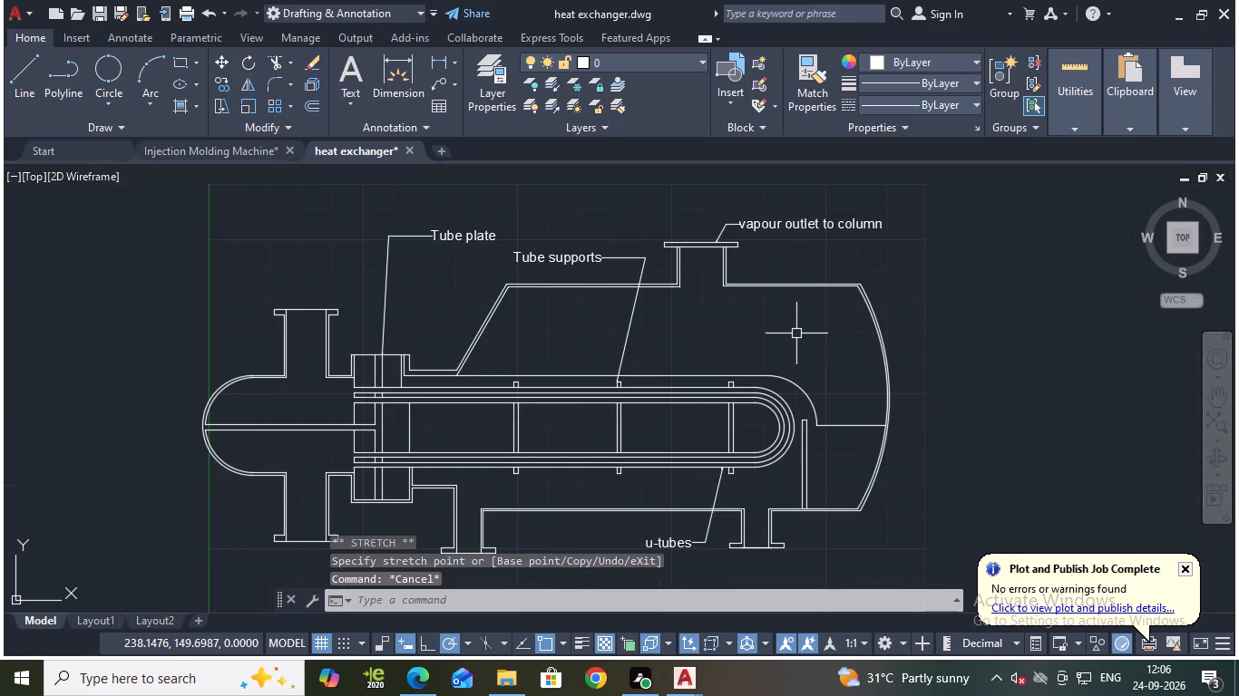
key("ctrl+s")
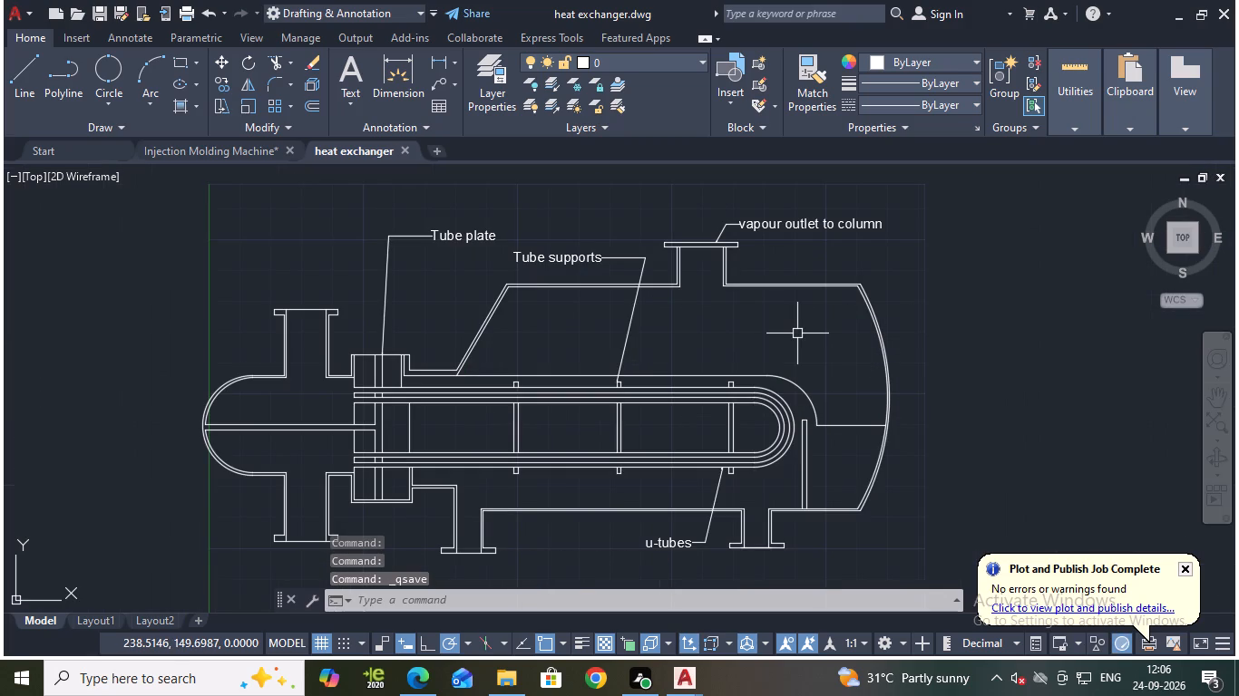
Place a multileader with its arrowhead on the flange of the shell's bottom stub nearest the tube plate, landing diagonally below it toward the shell side.
middle_click_drag(577, 347, 579, 345)
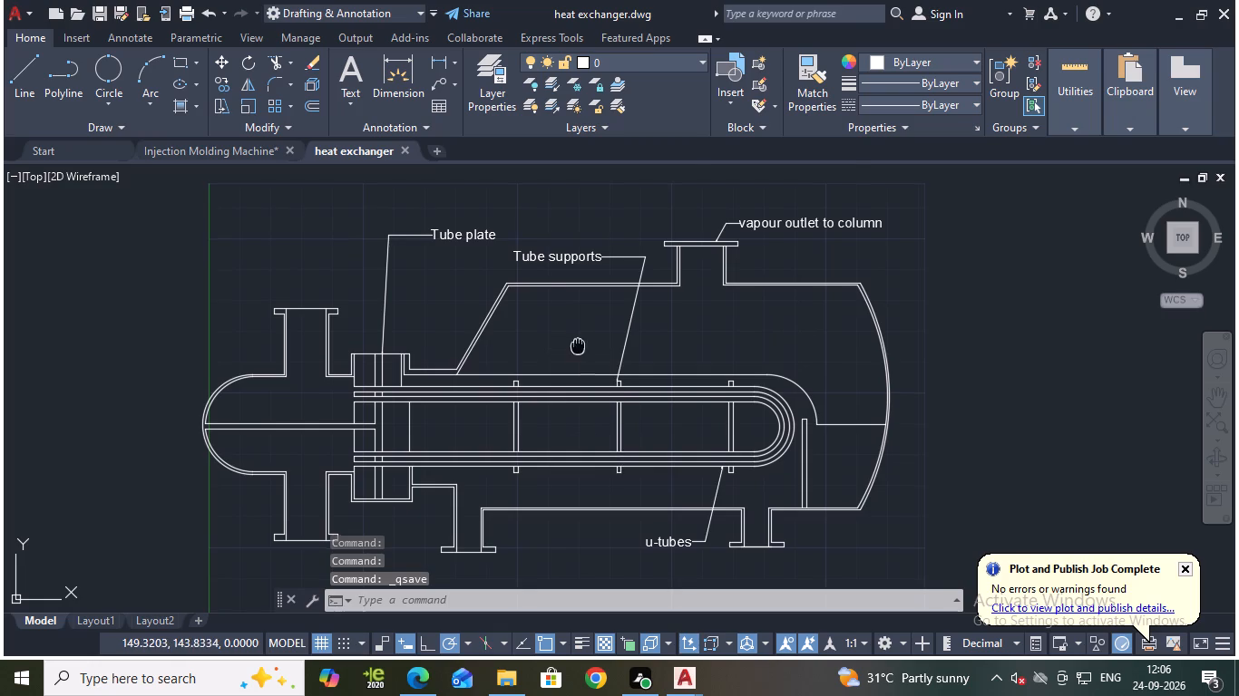
middle_click_drag(579, 345, 600, 297)
left_click(436, 78)
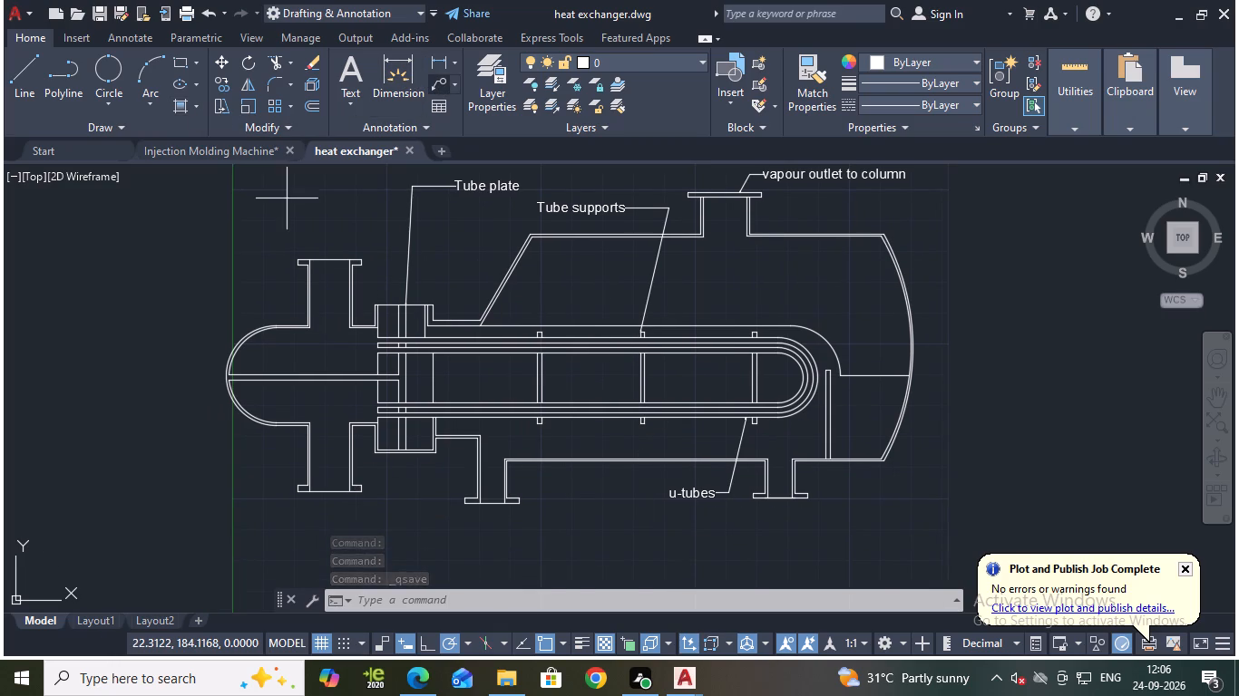
scroll(509, 504, "up", 2)
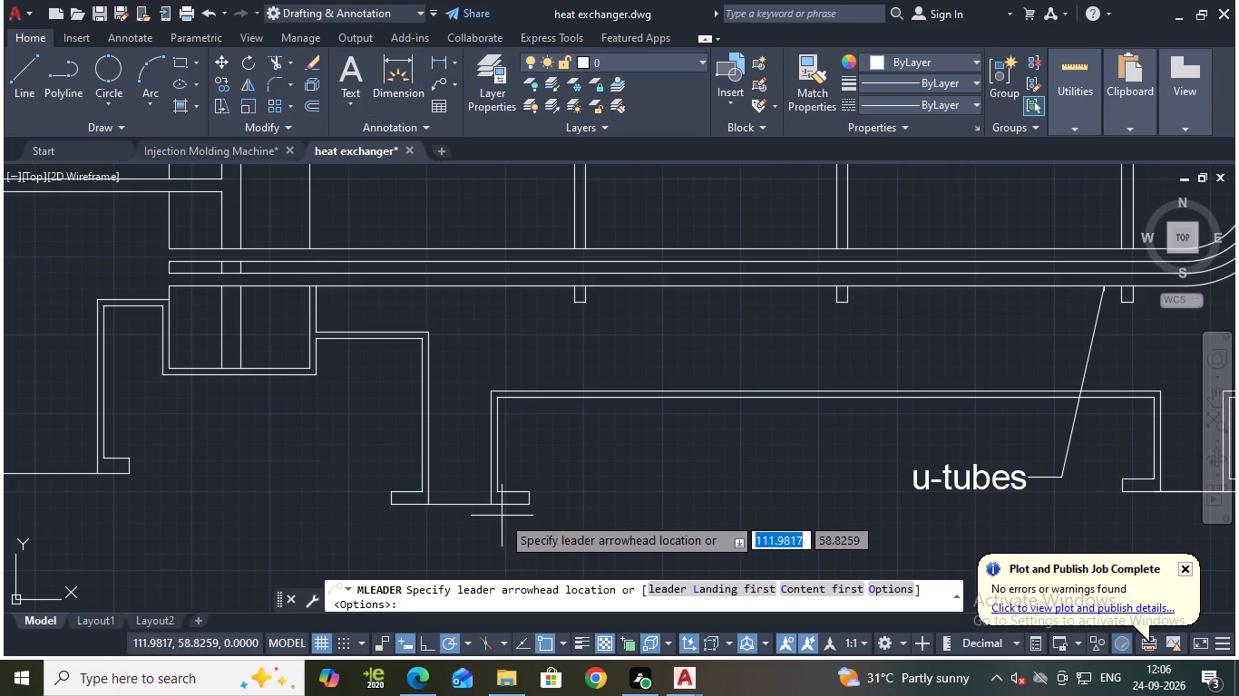
left_click(502, 504)
middle_click_drag(618, 544, 582, 511)
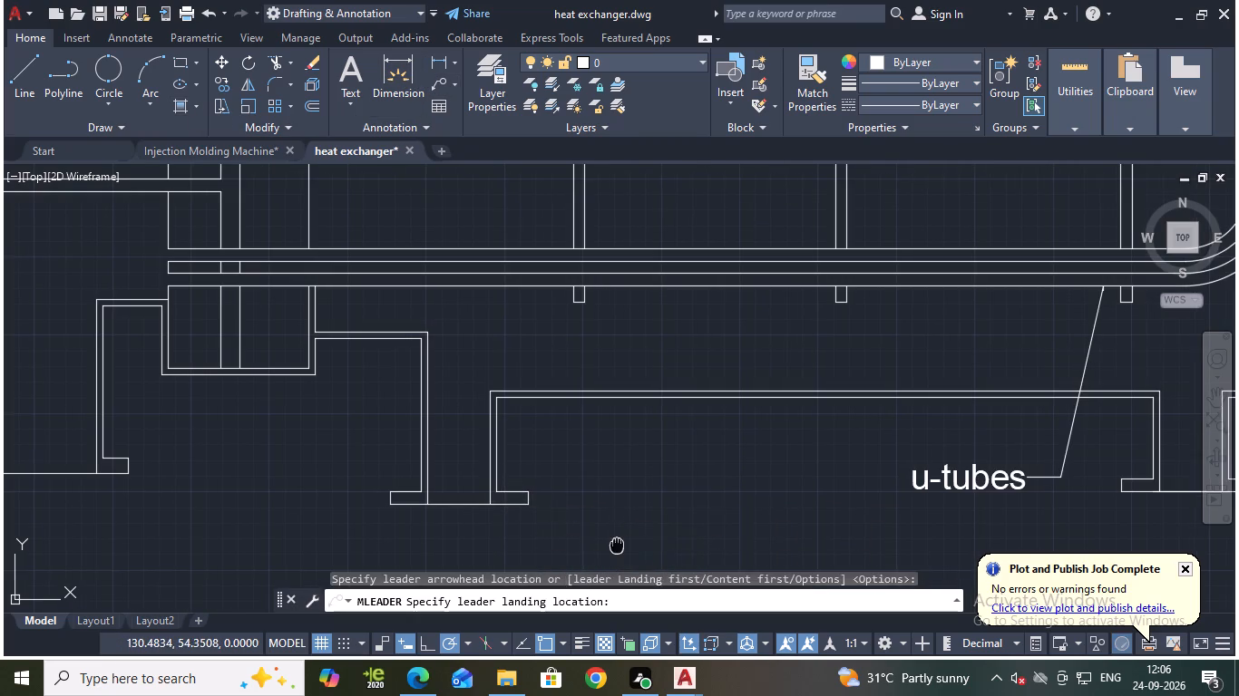
middle_click_drag(582, 511, 562, 308)
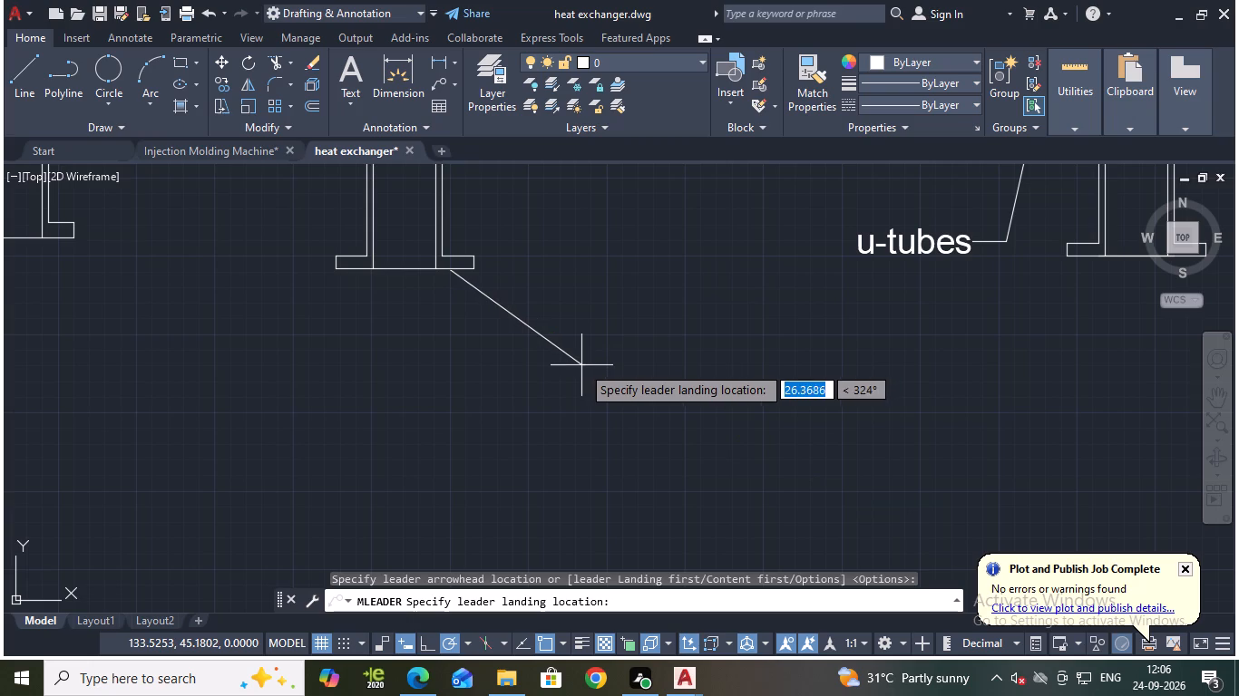
left_click(581, 365)
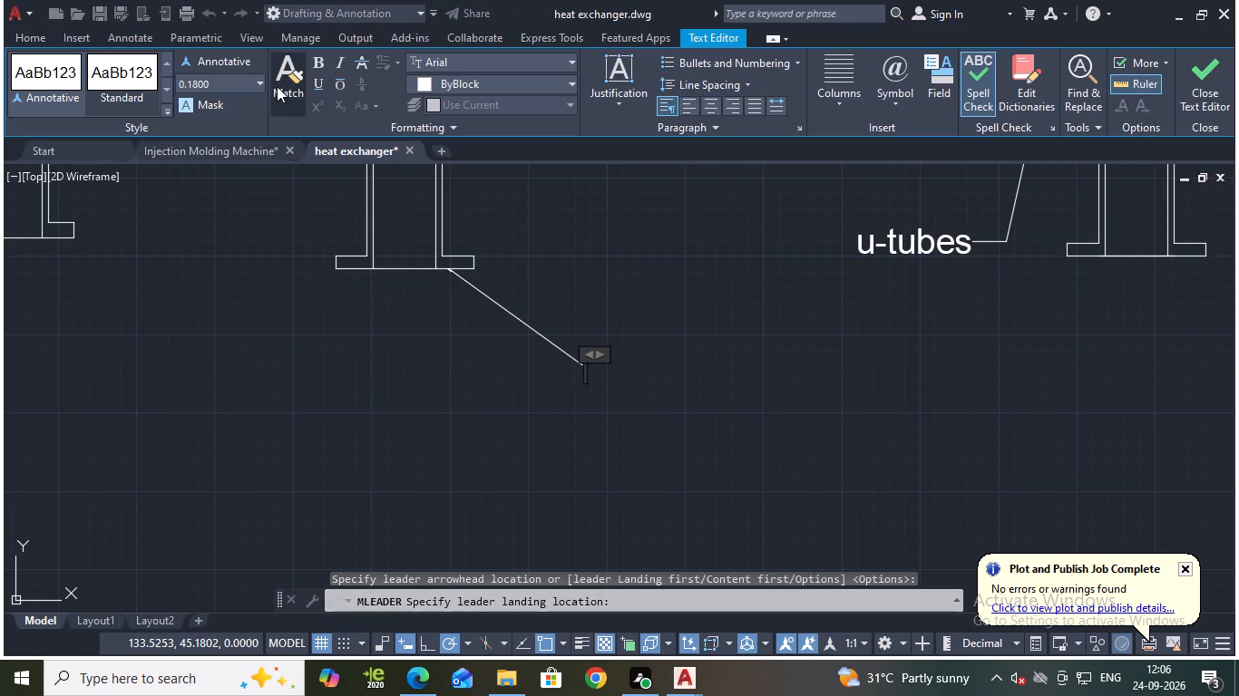
Set the multileader's text height to 4 and enter "liquid feed from column" on two lines, breaking before "column".
left_click(267, 82)
left_click(258, 82)
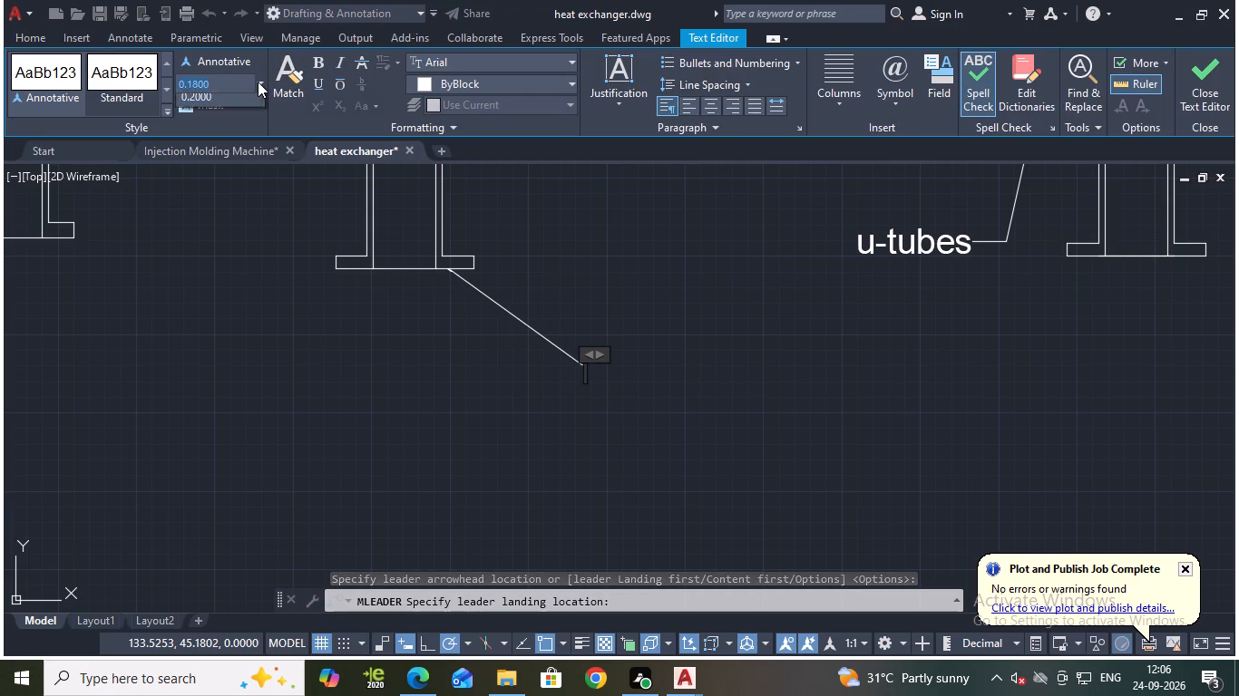
left_click(215, 116)
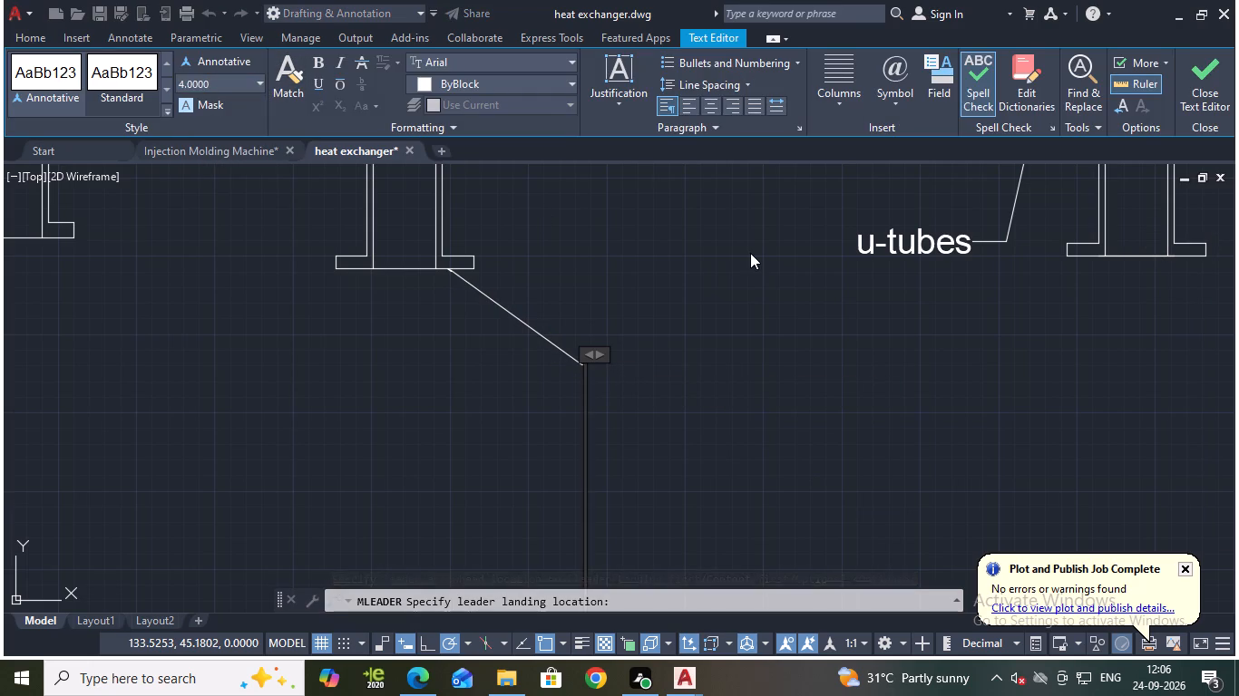
type("liq")
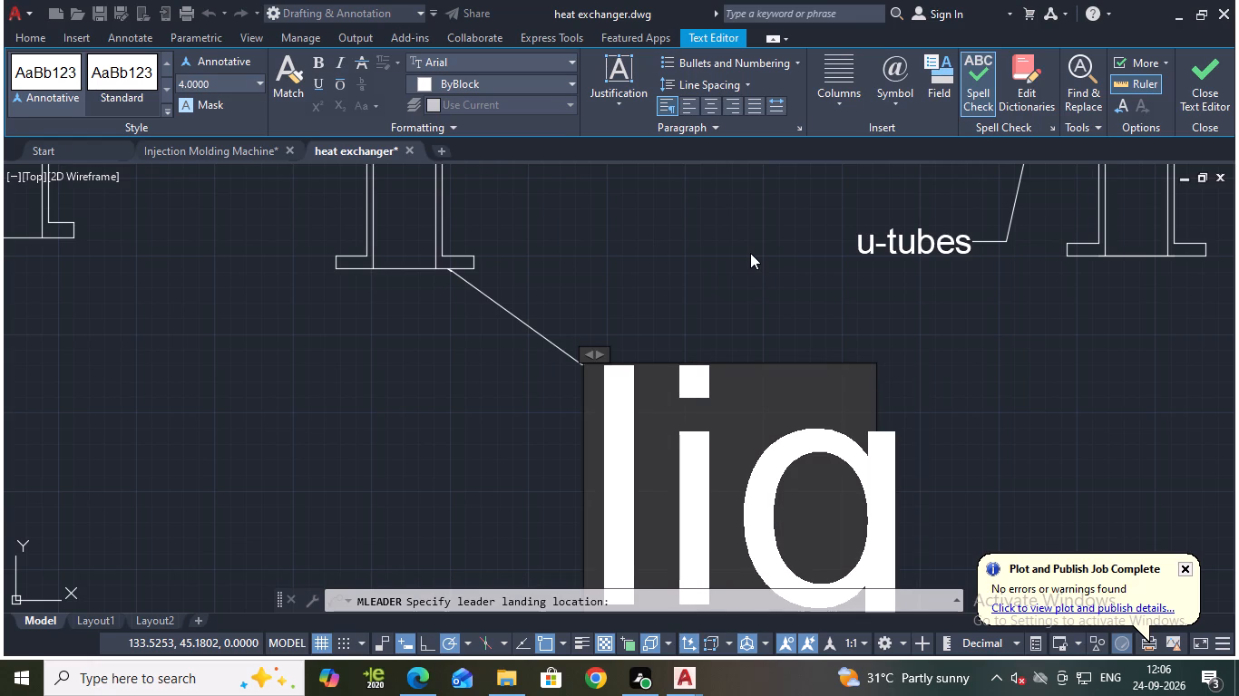
type("uid feed from")
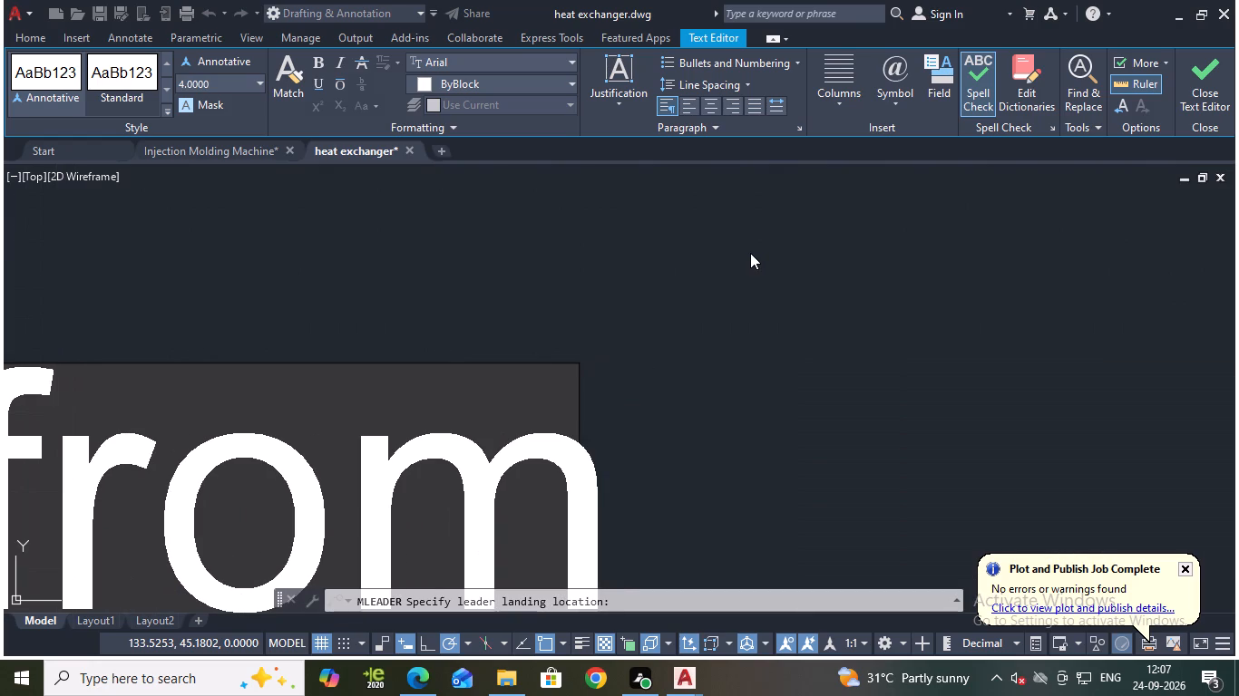
key("Return")
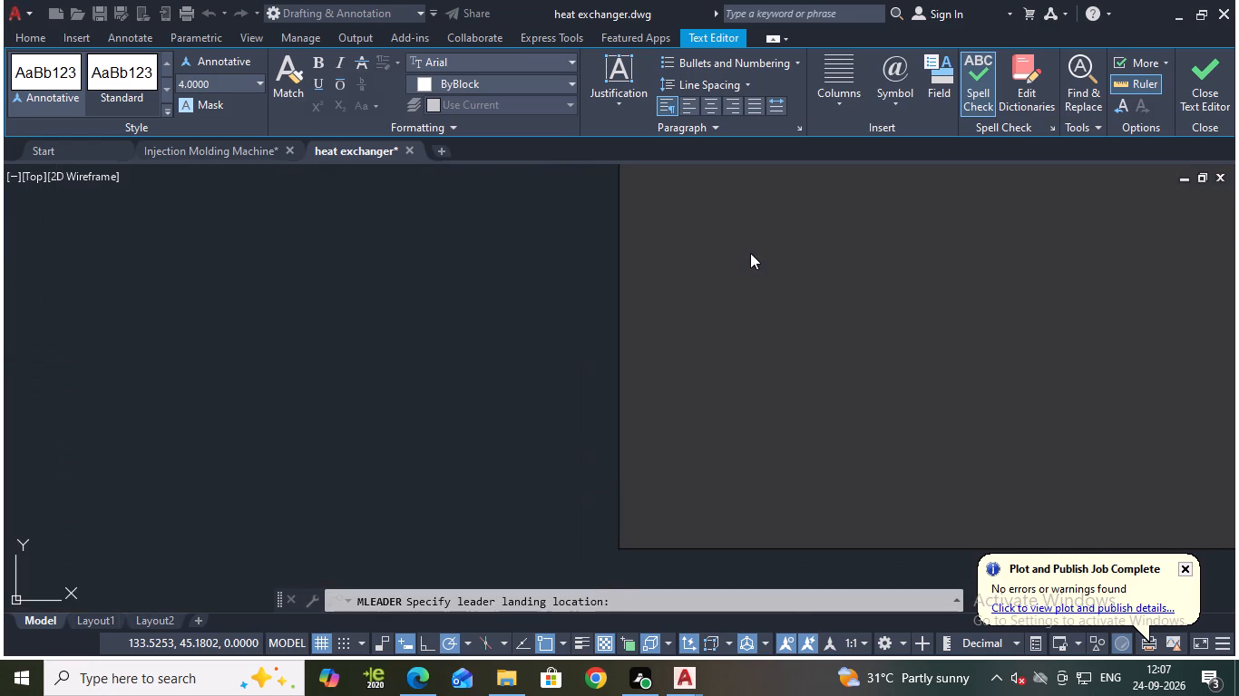
type("co")
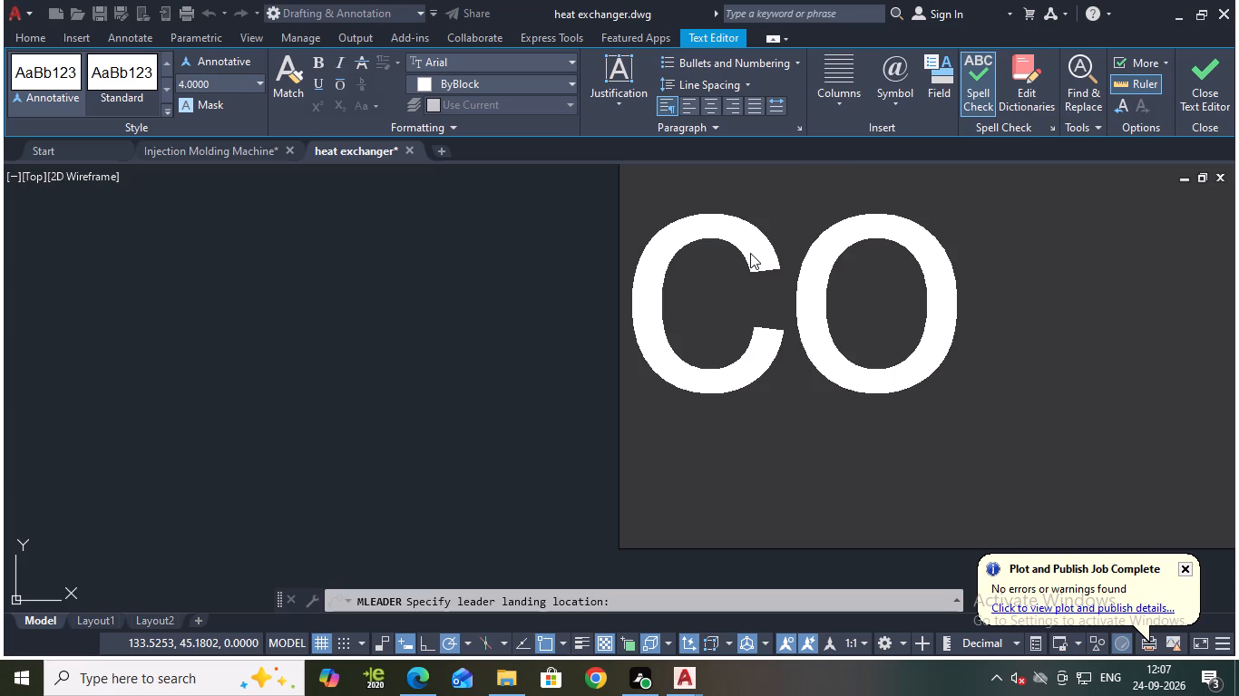
type("lumn")
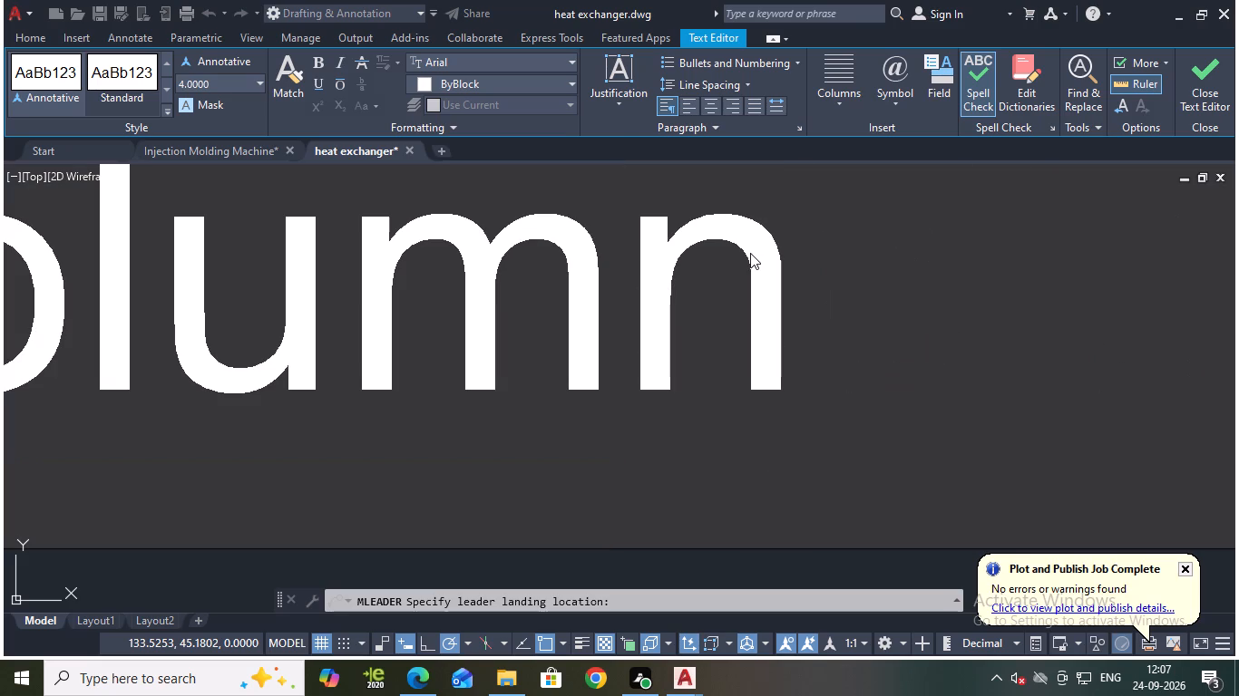
left_click(1205, 106)
Lengthen the landing of the "liquid feed from column" leader so its text sits further from the bend.
scroll(1003, 245, "down", 3)
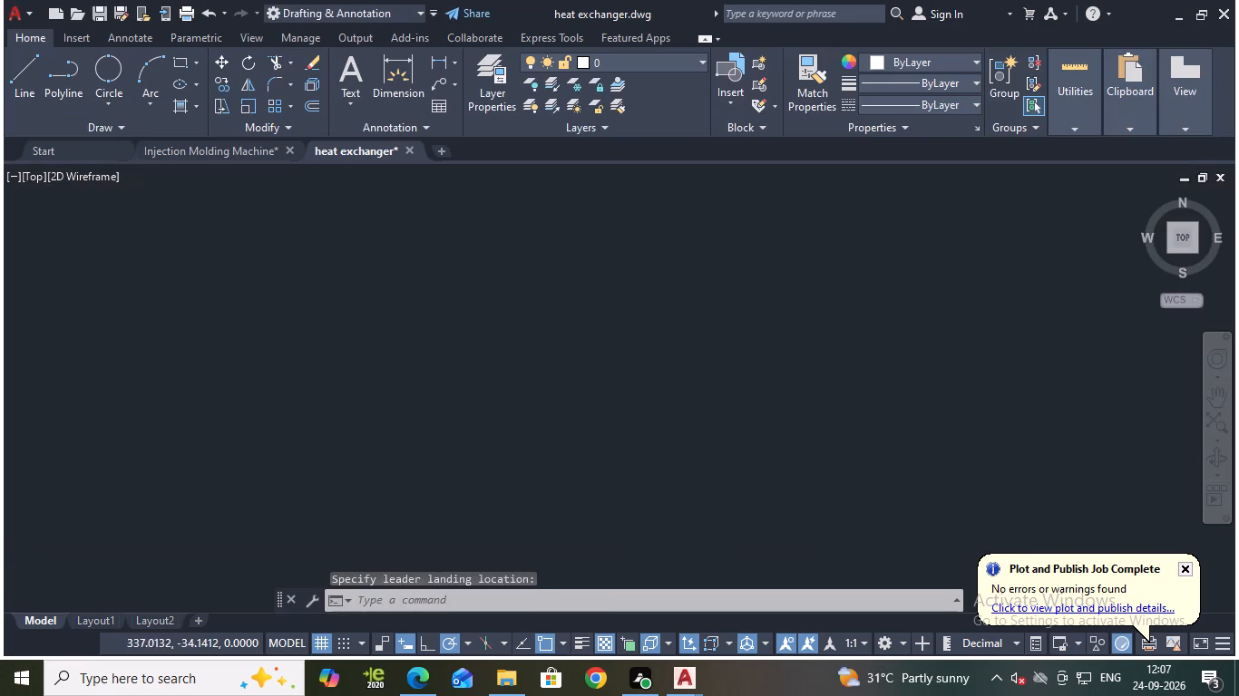
middle_click_drag(731, 292, 769, 437)
scroll(747, 301, "up", 3)
middle_click_drag(766, 289, 731, 374)
left_click(603, 245)
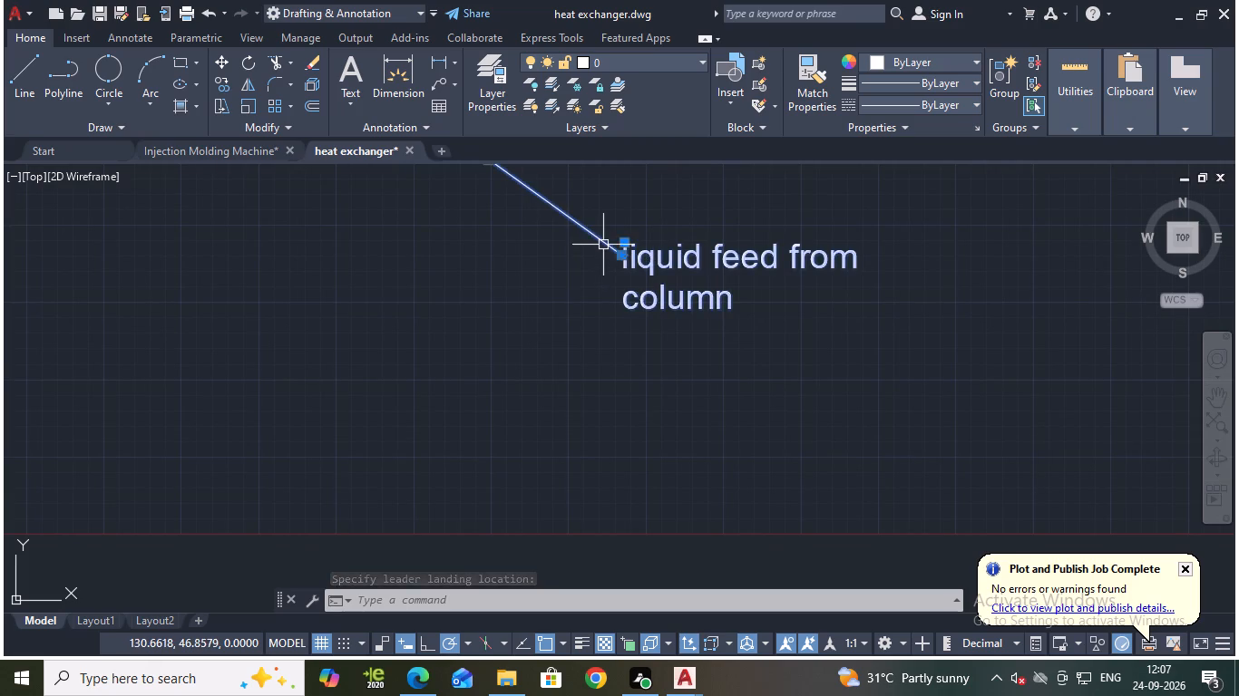
scroll(607, 246, "up", 4)
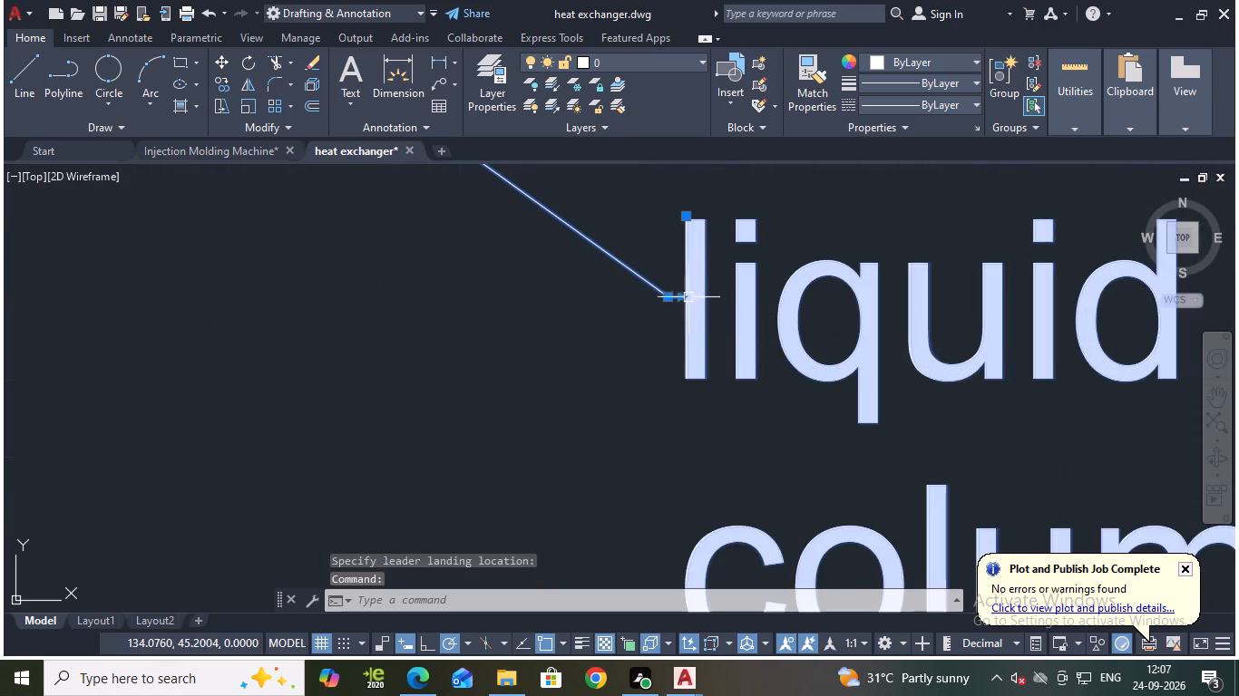
left_click(681, 302)
left_click(680, 295)
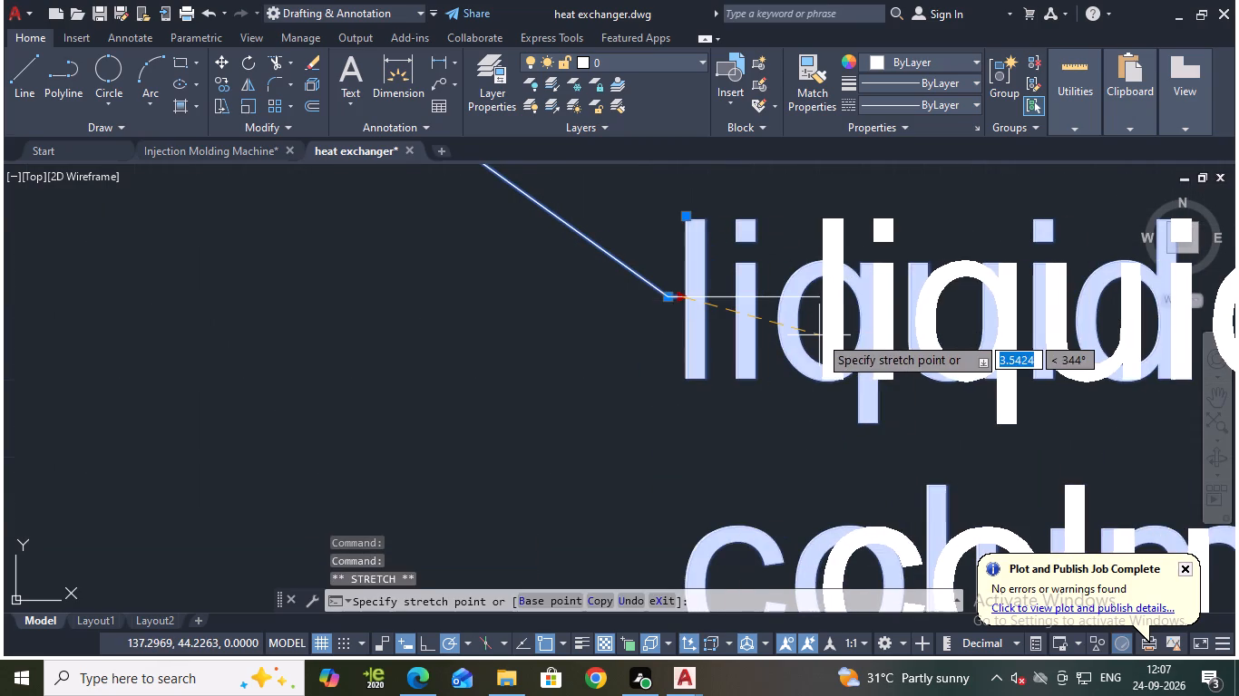
scroll(819, 335, "down", 4)
middle_click_drag(819, 335, 725, 345)
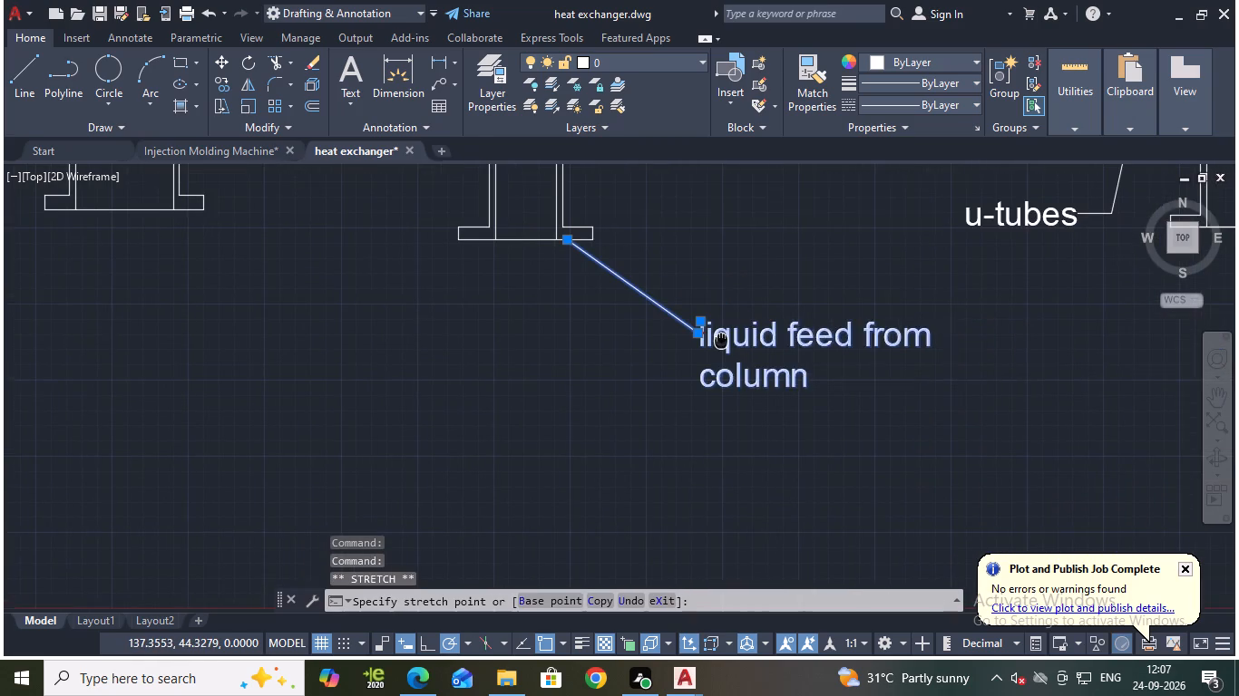
left_click(781, 349)
key("Escape")
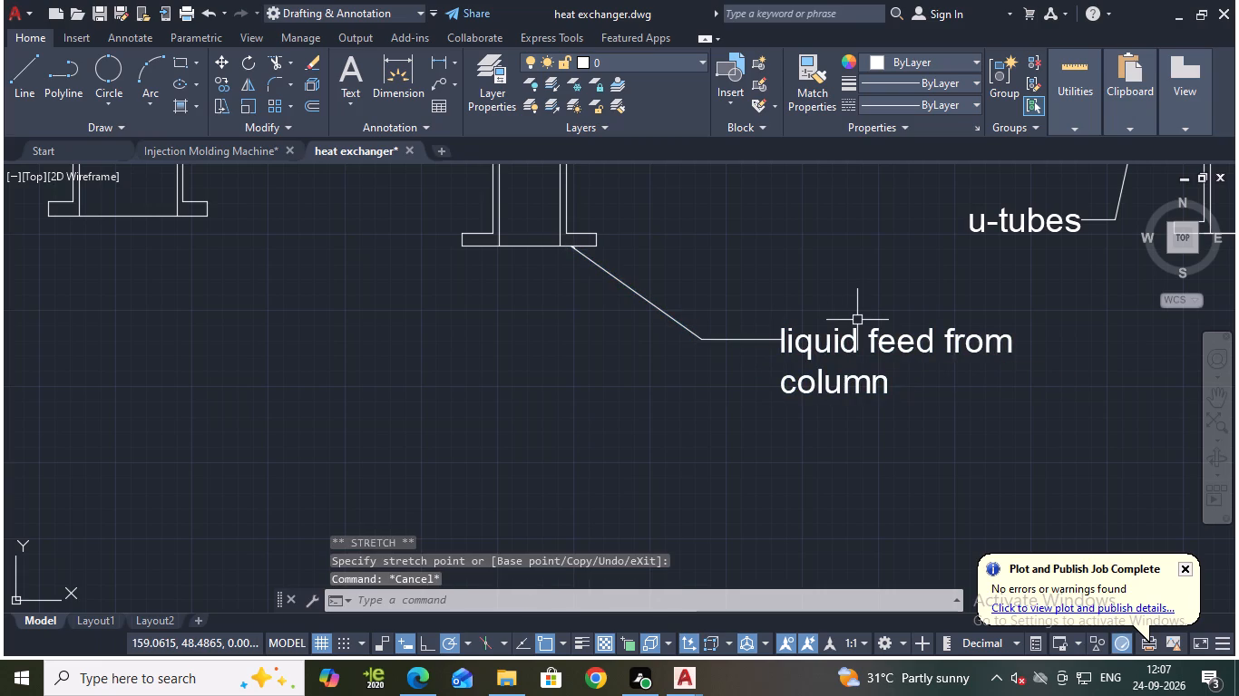
Save the drawing.
key("ctrl+s")
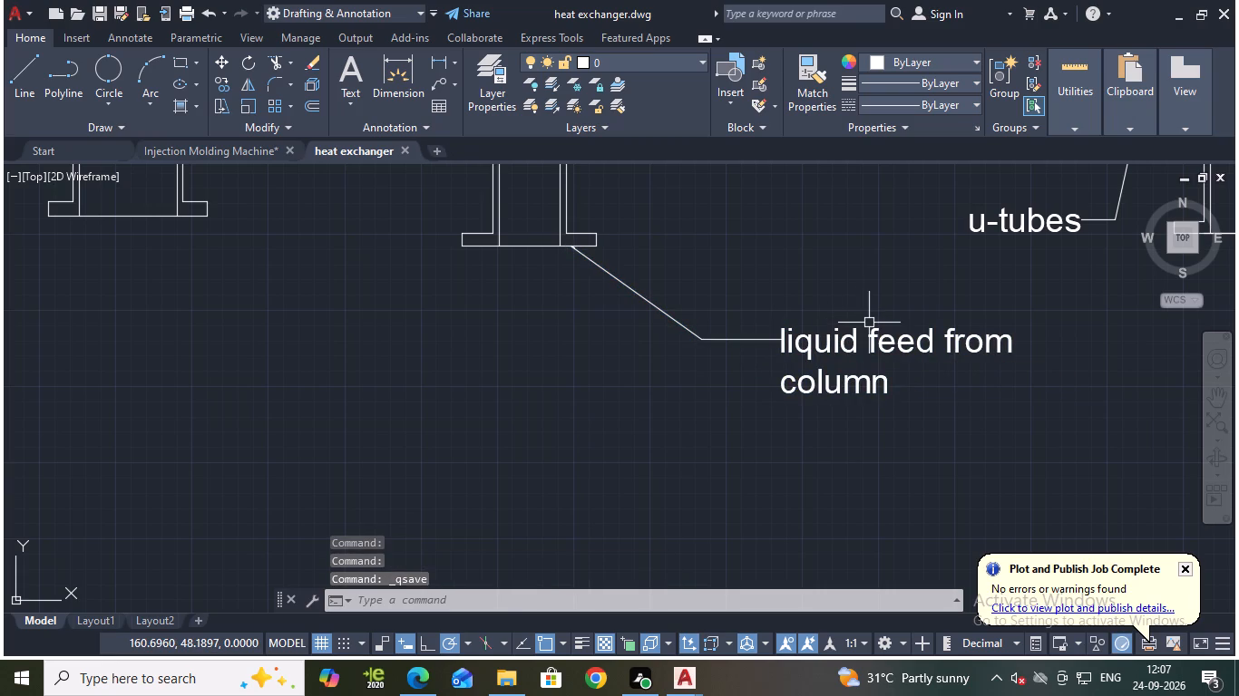
Place a multileader with its arrowhead on the weir plate's outer face near its base, landing about 17 units diagonally below, outside the shell.
scroll(859, 317, "down", 2)
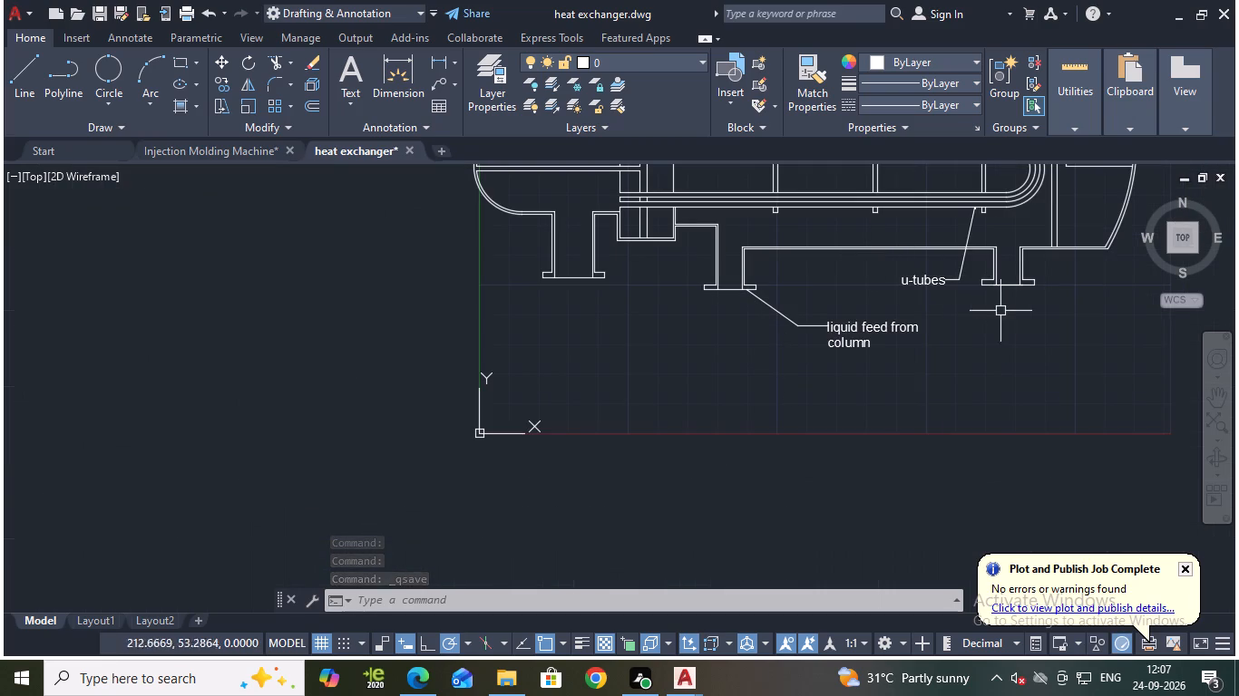
middle_click_drag(1021, 304, 837, 397)
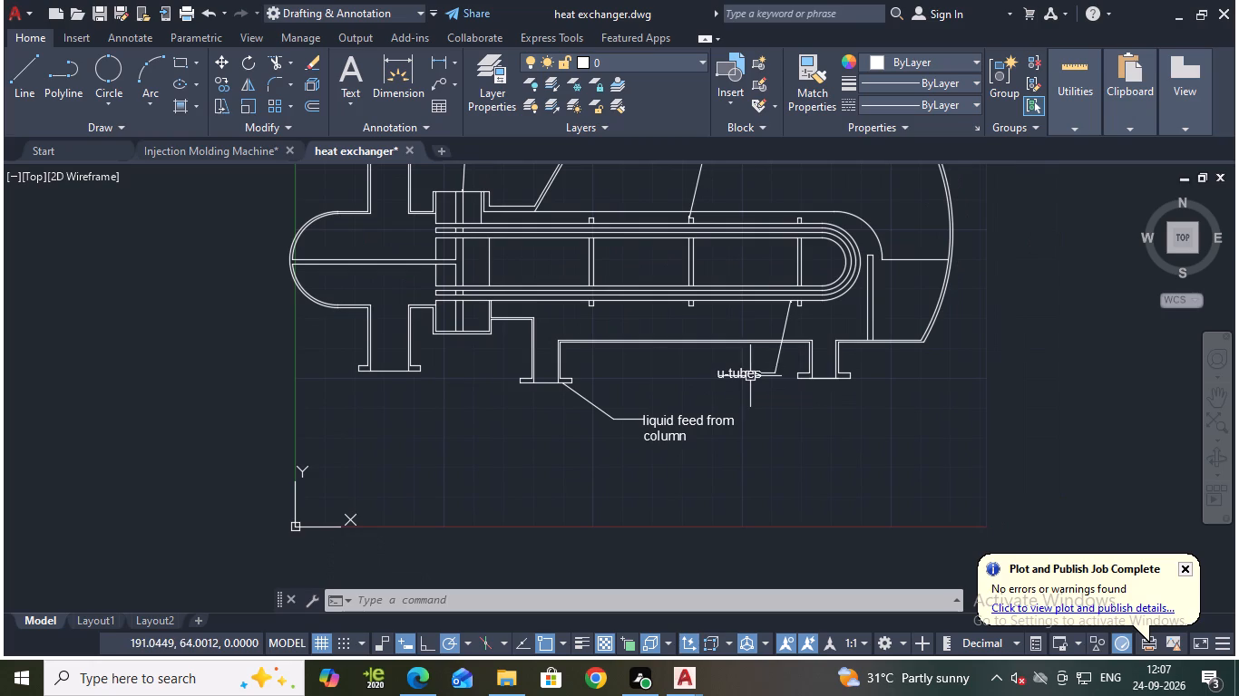
left_click(441, 89)
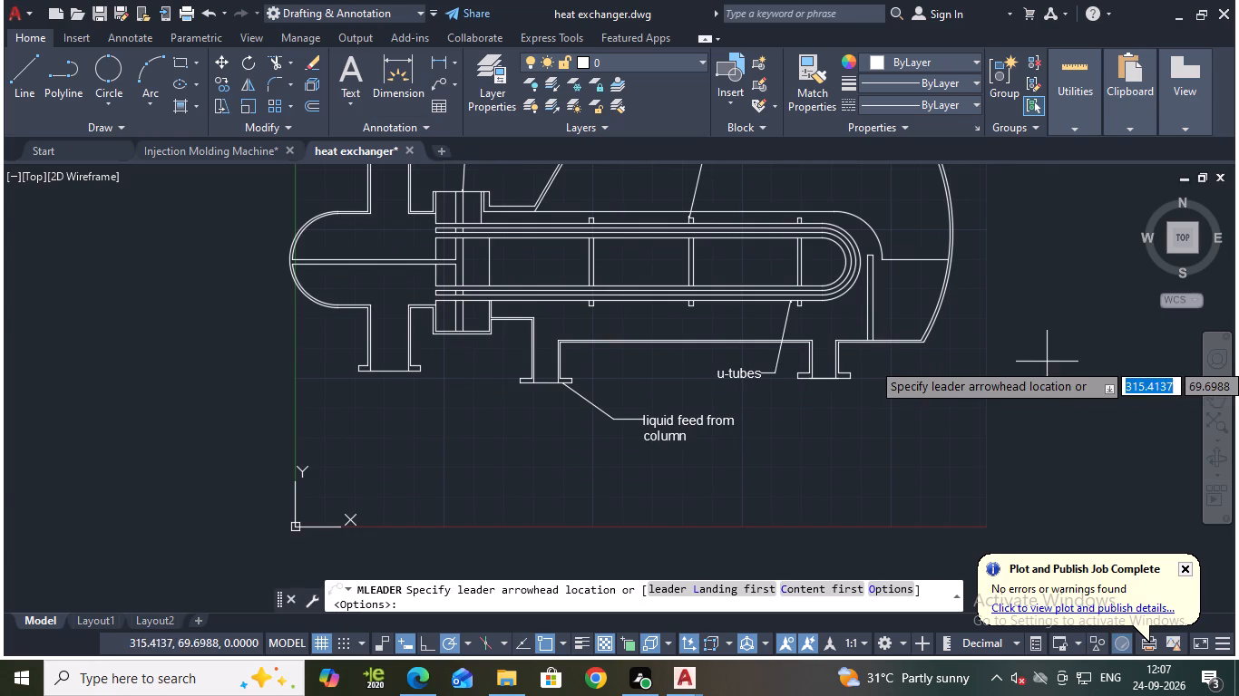
scroll(977, 353, "up", 2)
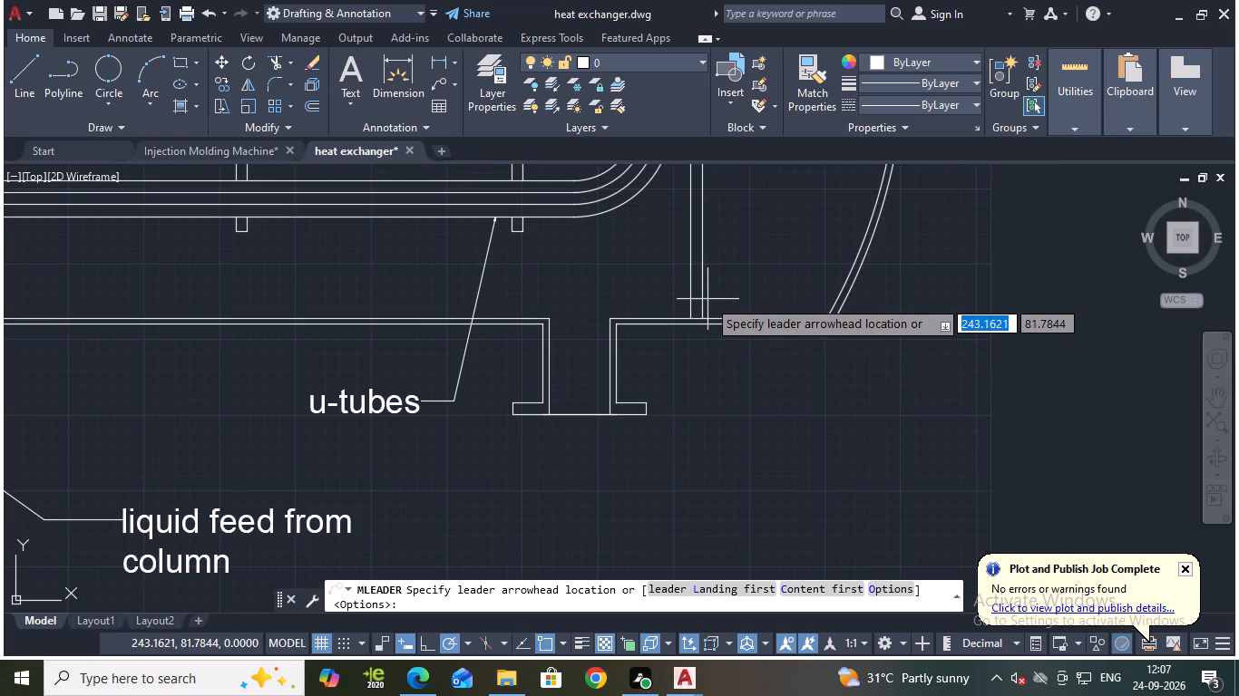
left_click(703, 300)
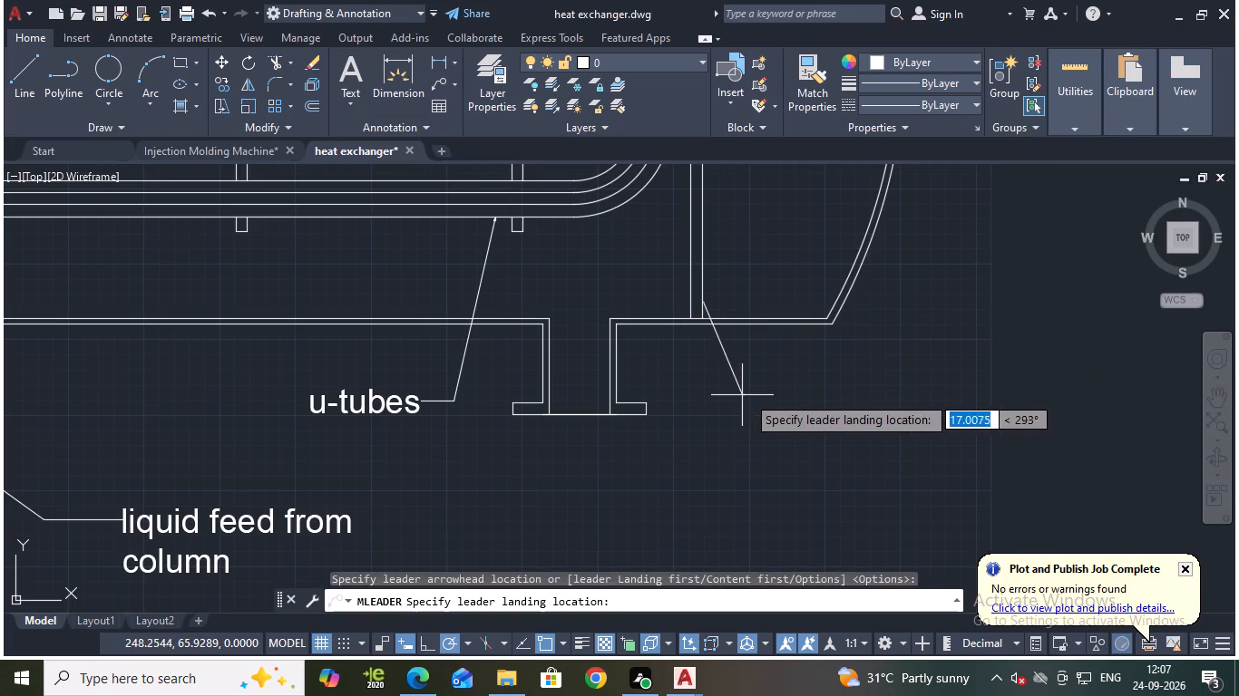
left_click(747, 395)
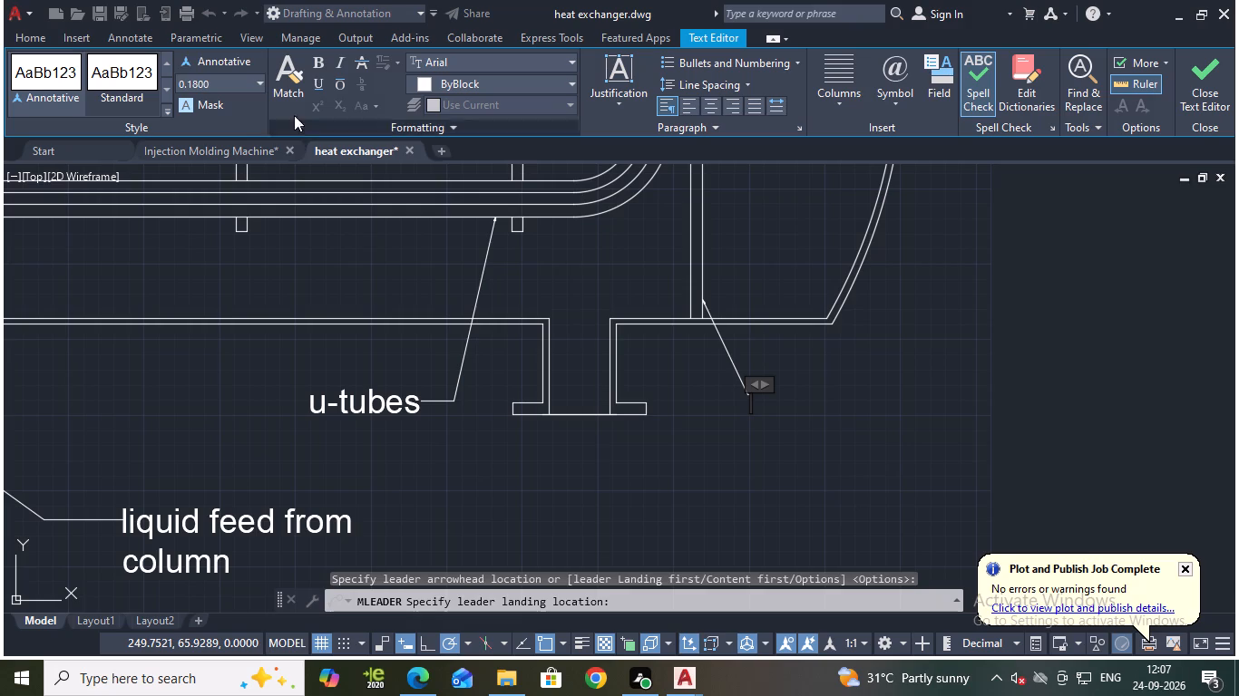
Set the multileader's text height to 4 and enter the label "Weir".
left_click(262, 83)
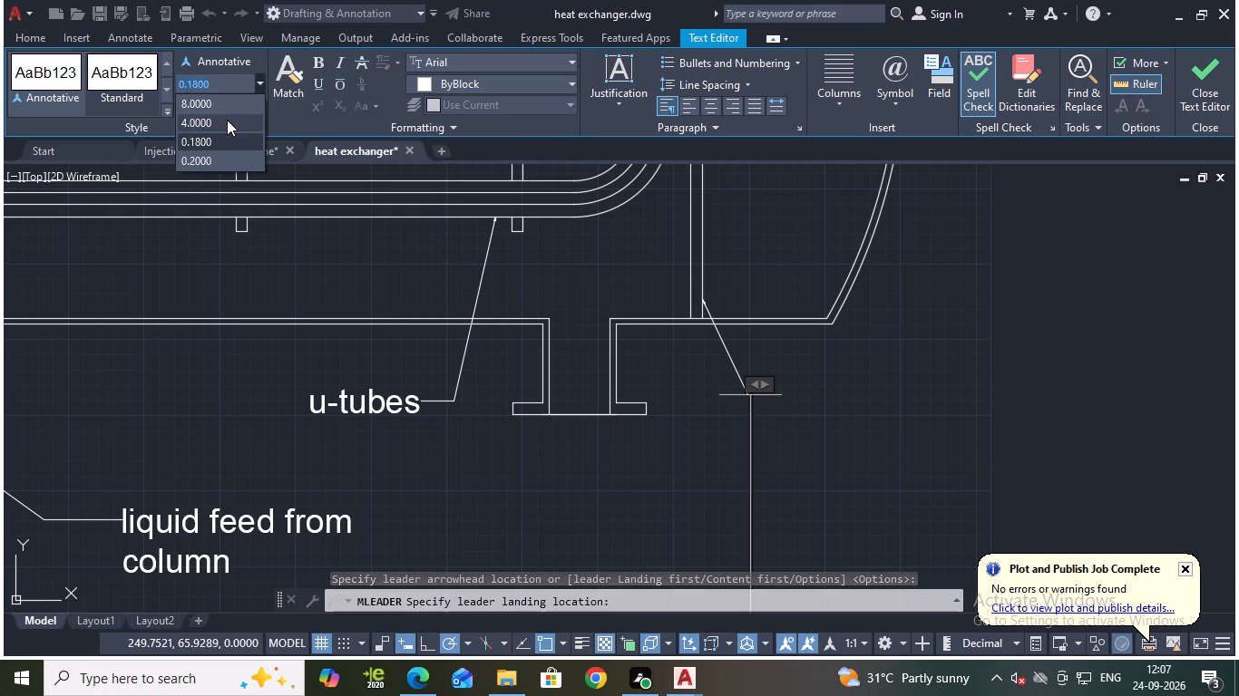
left_click(227, 120)
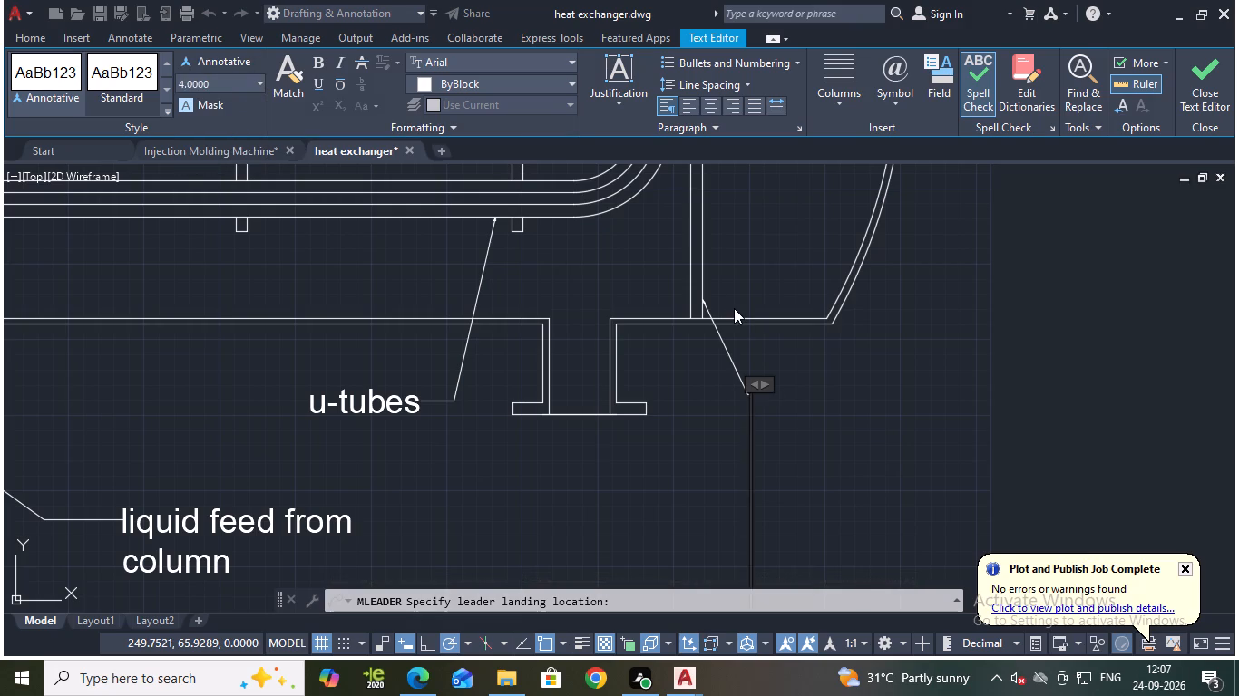
key("Tab")
key("Tab")
key("w")
key("e")
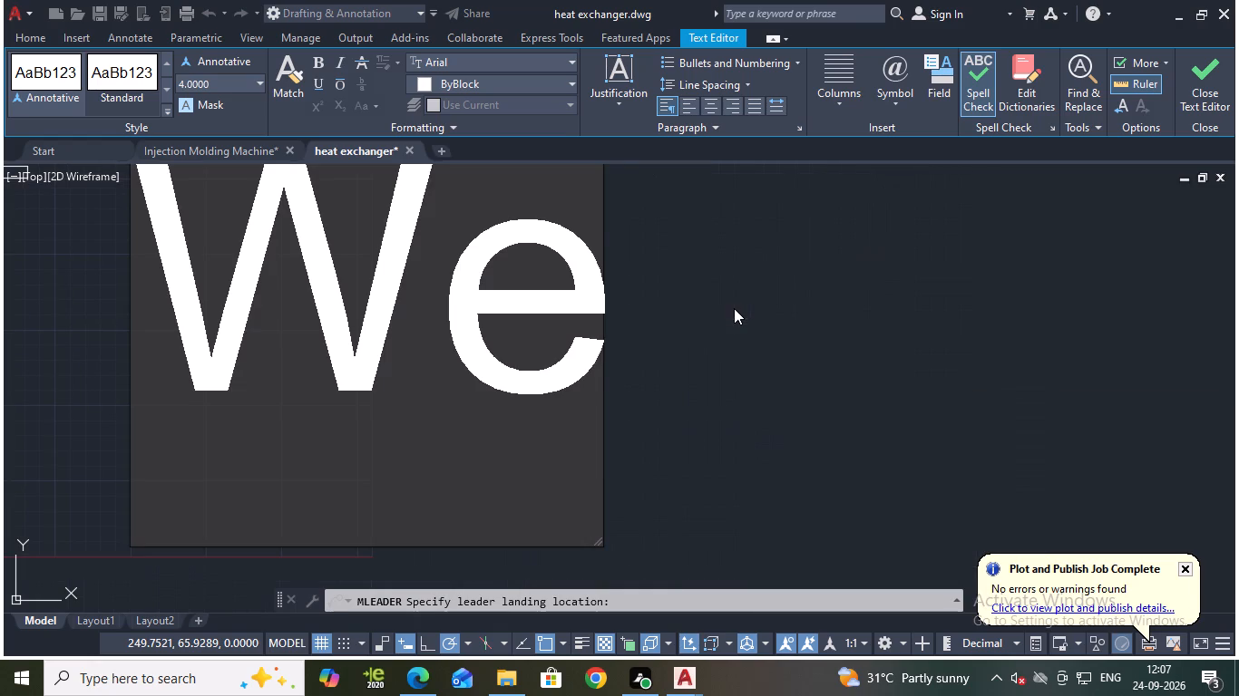
type("ir")
left_click(1201, 80)
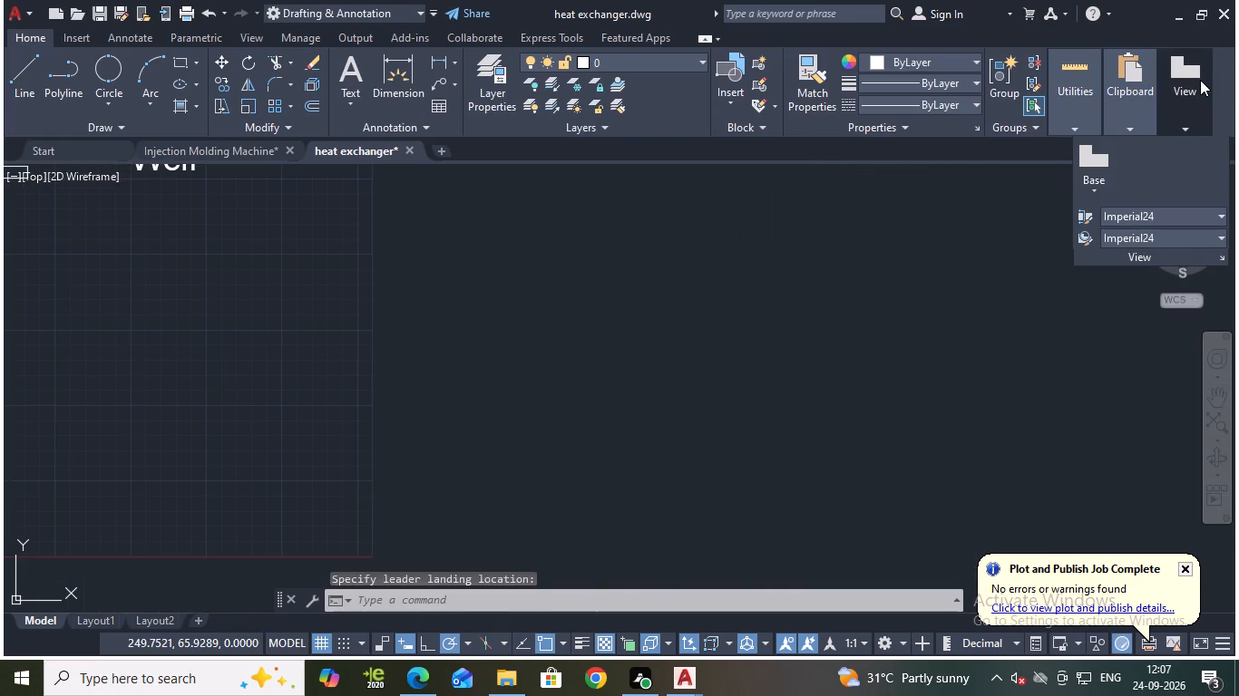
Slightly lengthen the landing of the "Weir" leader, shifting its text outward.
scroll(803, 312, "down", 3)
scroll(677, 320, "up", 2)
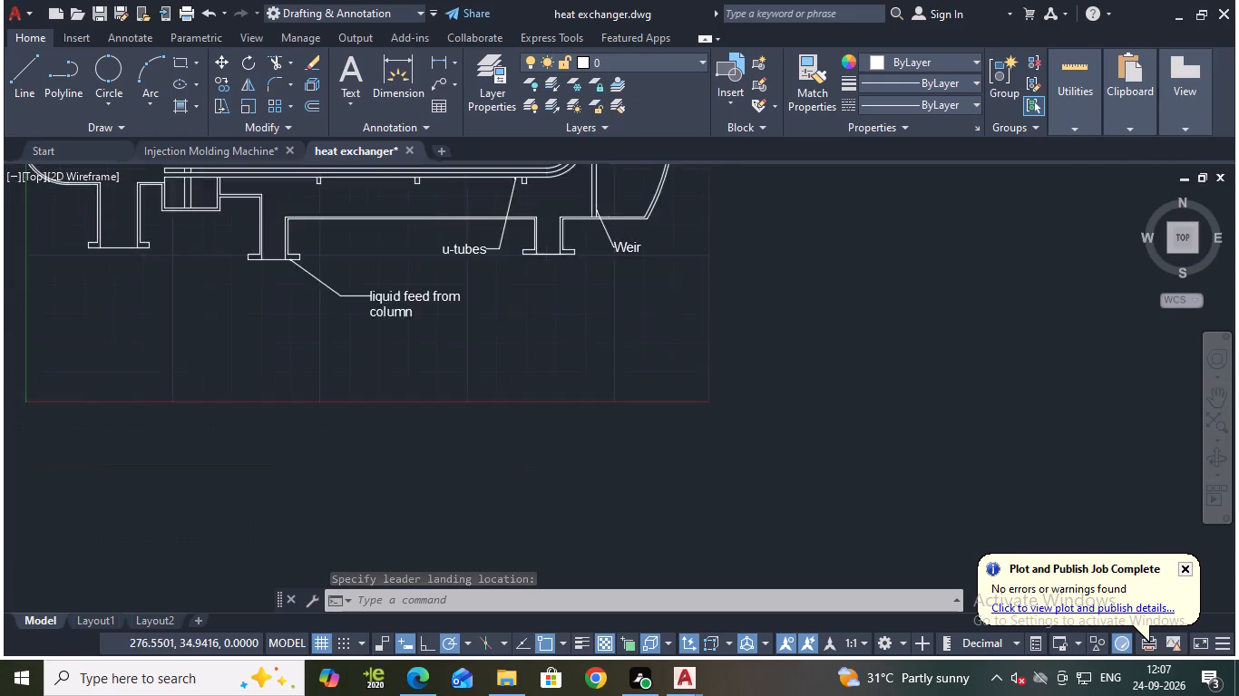
middle_click_drag(670, 305, 721, 354)
scroll(662, 275, "up", 2)
middle_click_drag(661, 268, 678, 314)
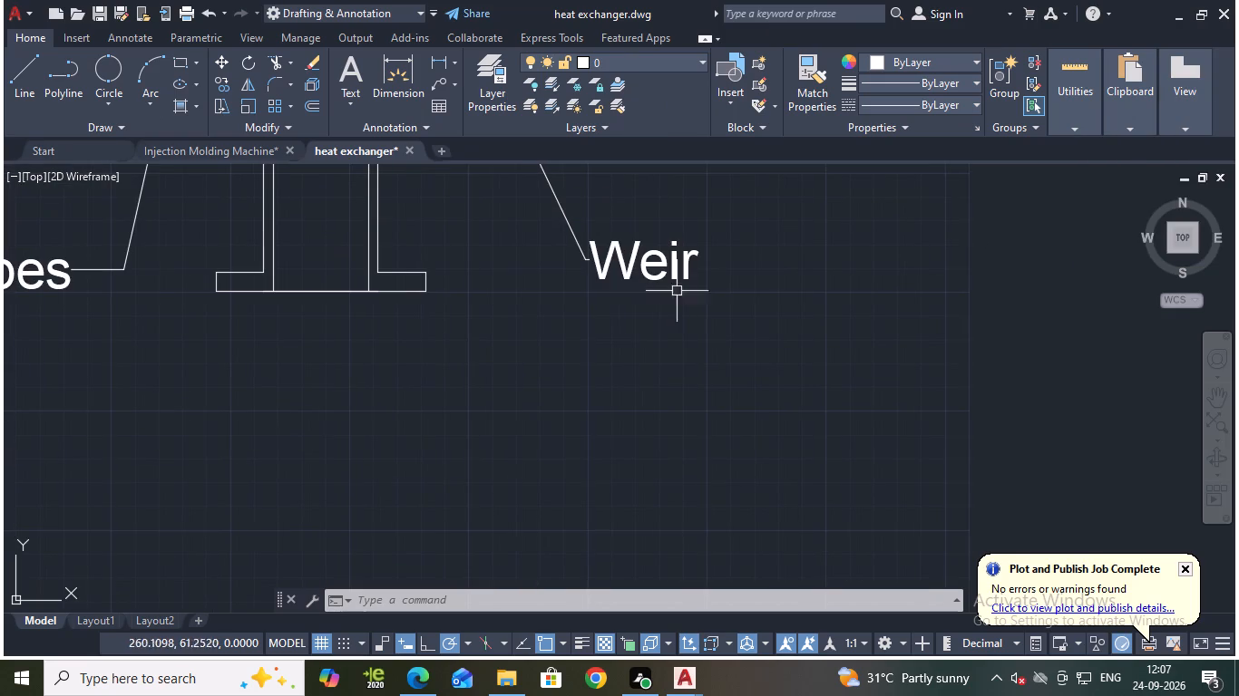
left_click(604, 261)
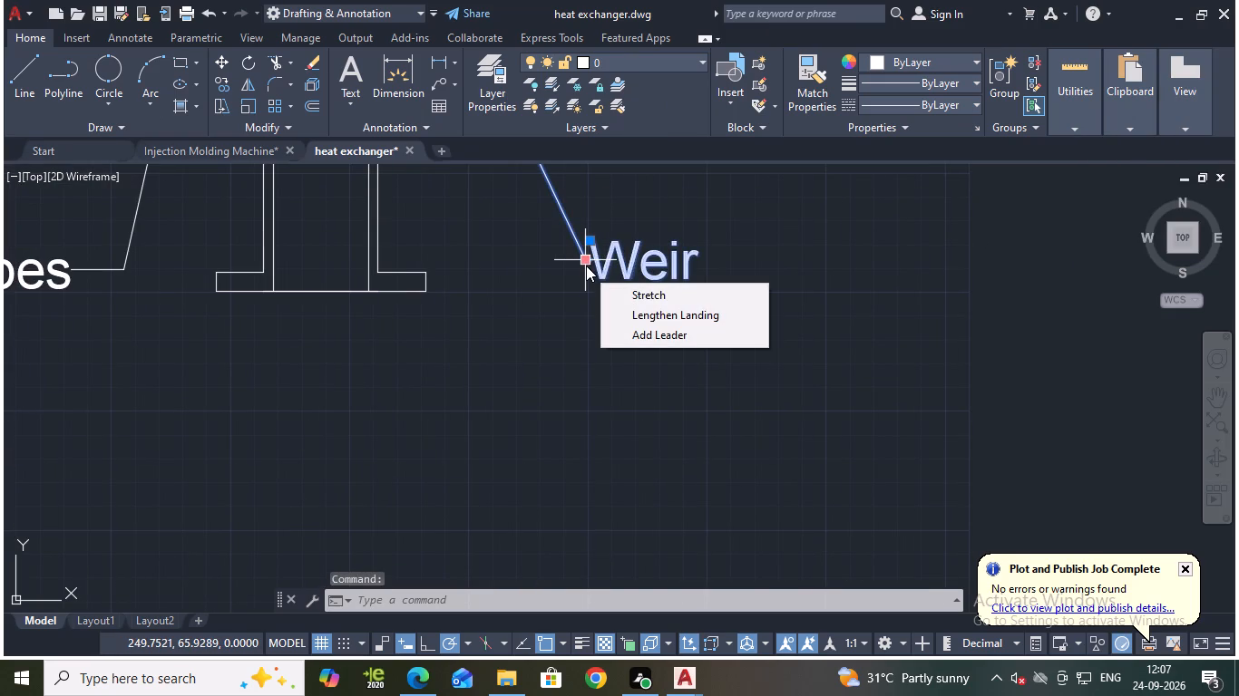
scroll(591, 260, "up", 3)
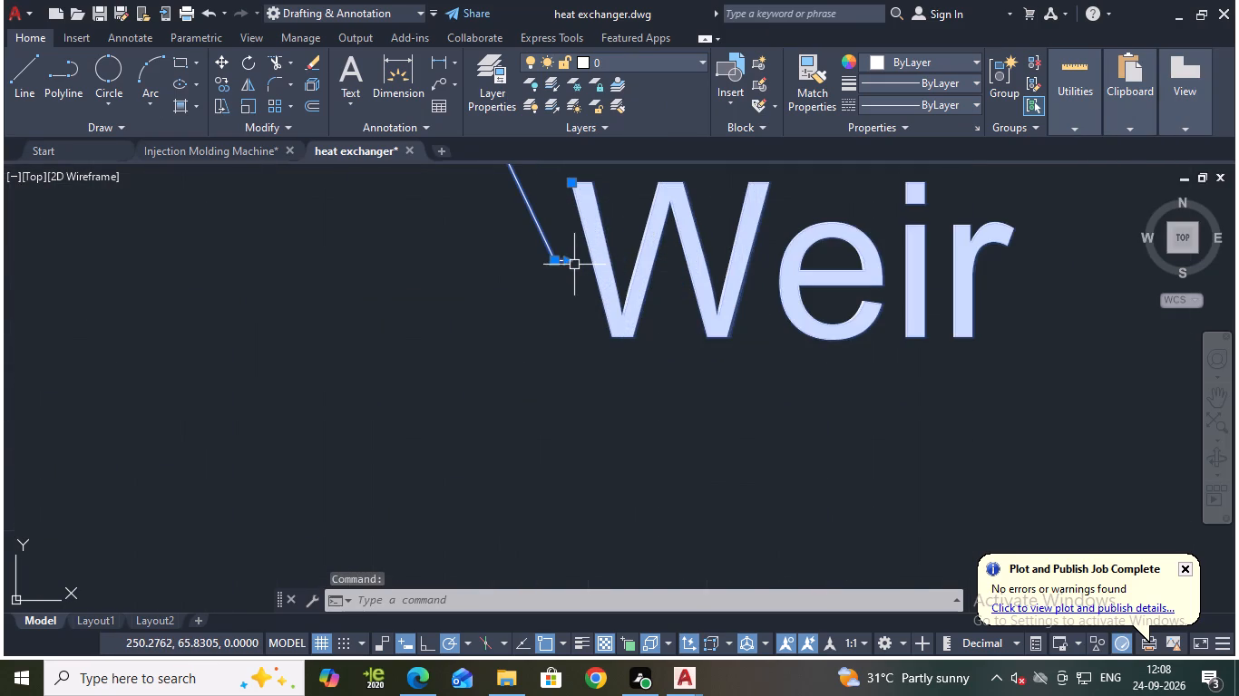
left_click(571, 264)
left_click(623, 256)
scroll(671, 257, "down", 3)
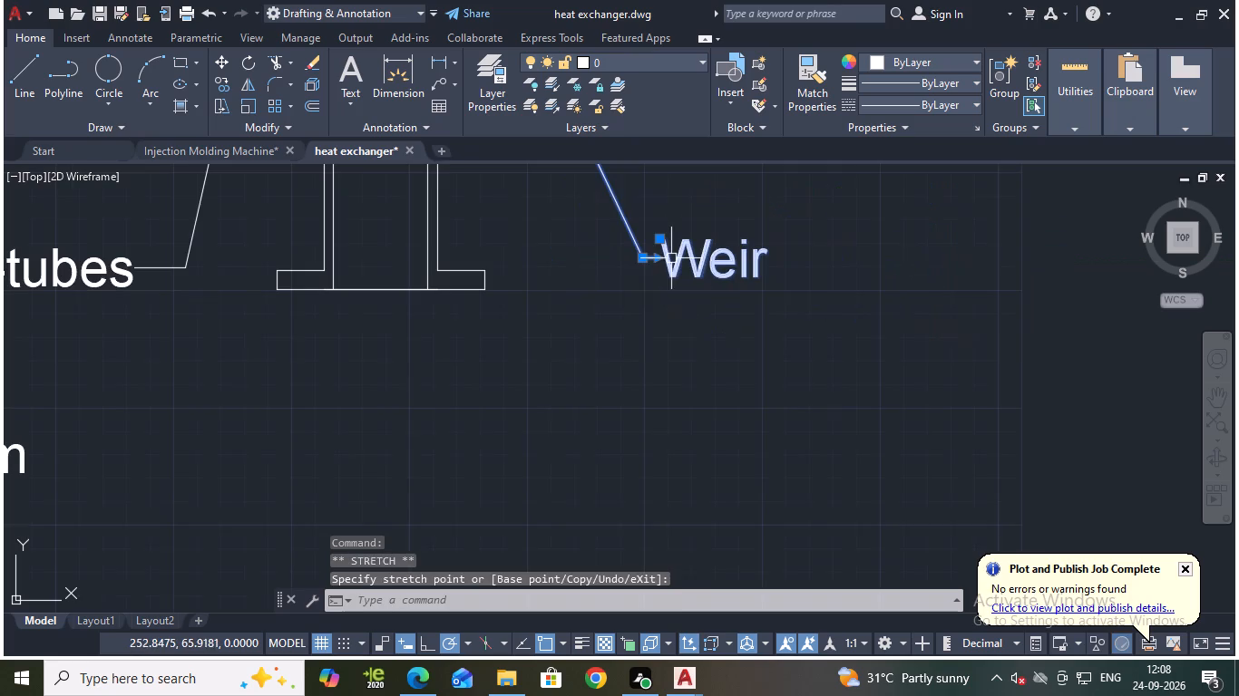
key("Escape")
Save the drawing.
key("ctrl+s")
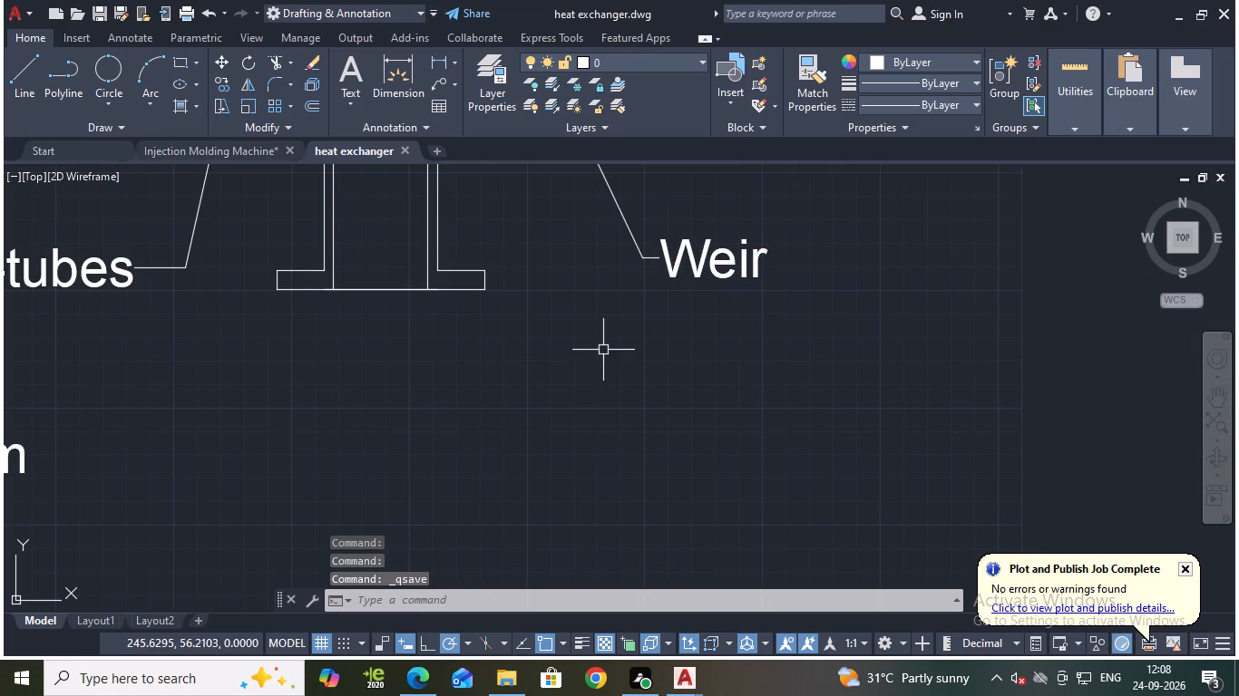
Place a multileader from the flange midpoint of the shell's bottom stub nearest the weir, landing about 12 units below at 300°.
scroll(571, 340, "down", 2)
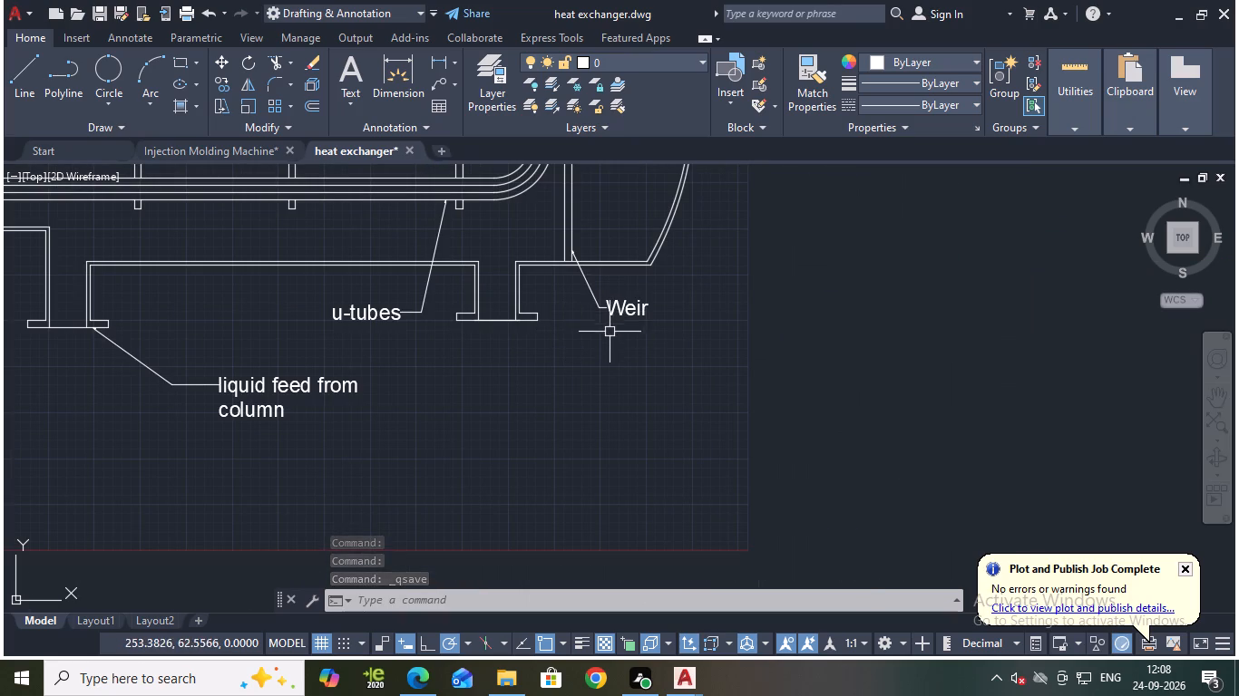
left_click(441, 83)
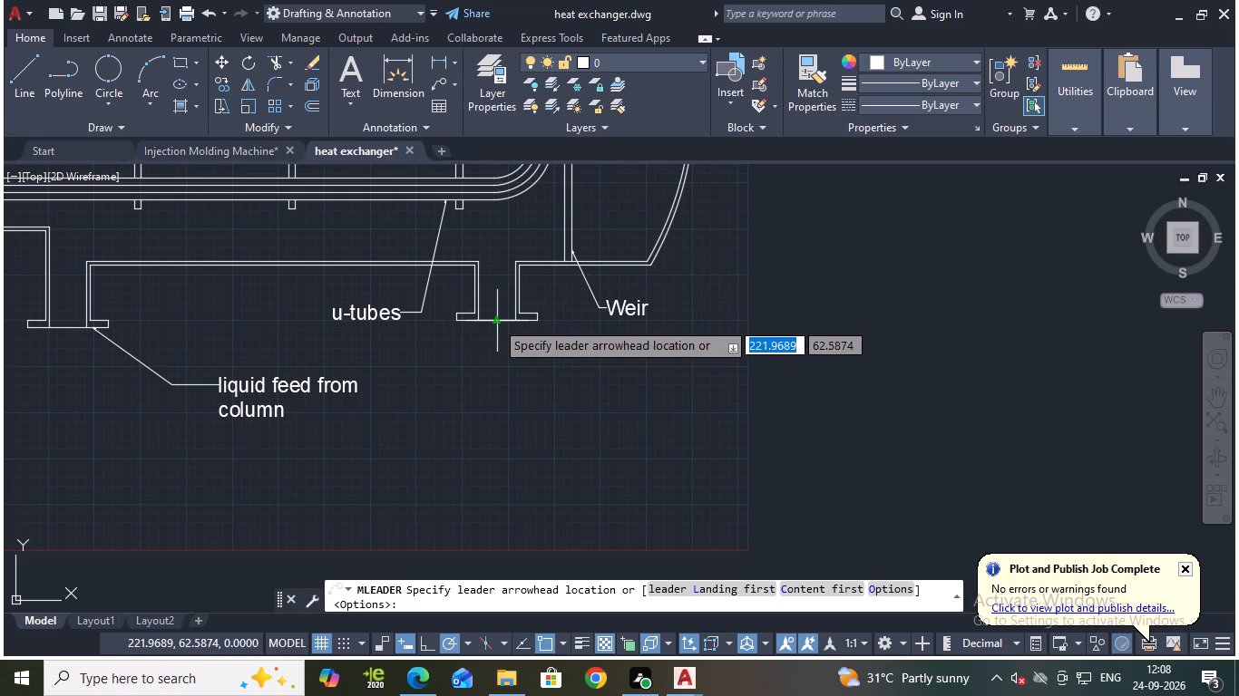
left_click(494, 323)
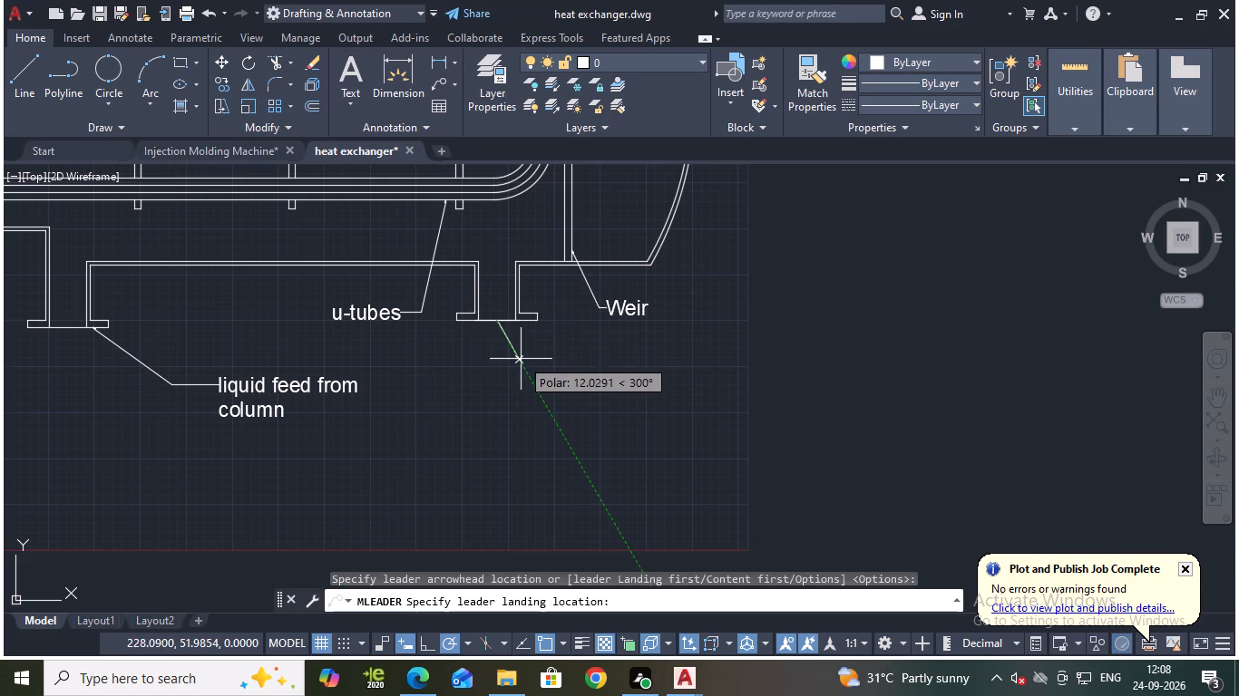
left_click(521, 360)
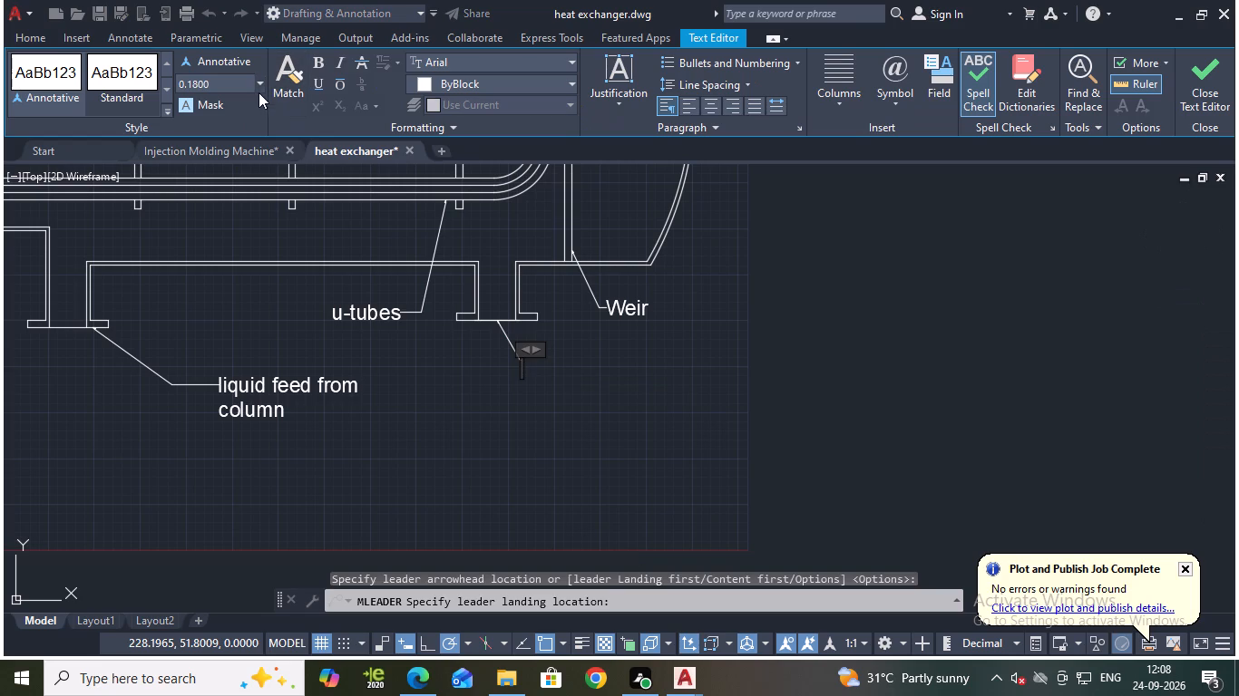
Set the multileader's text height to 4 and enter the label "Bottom product".
left_click(258, 90)
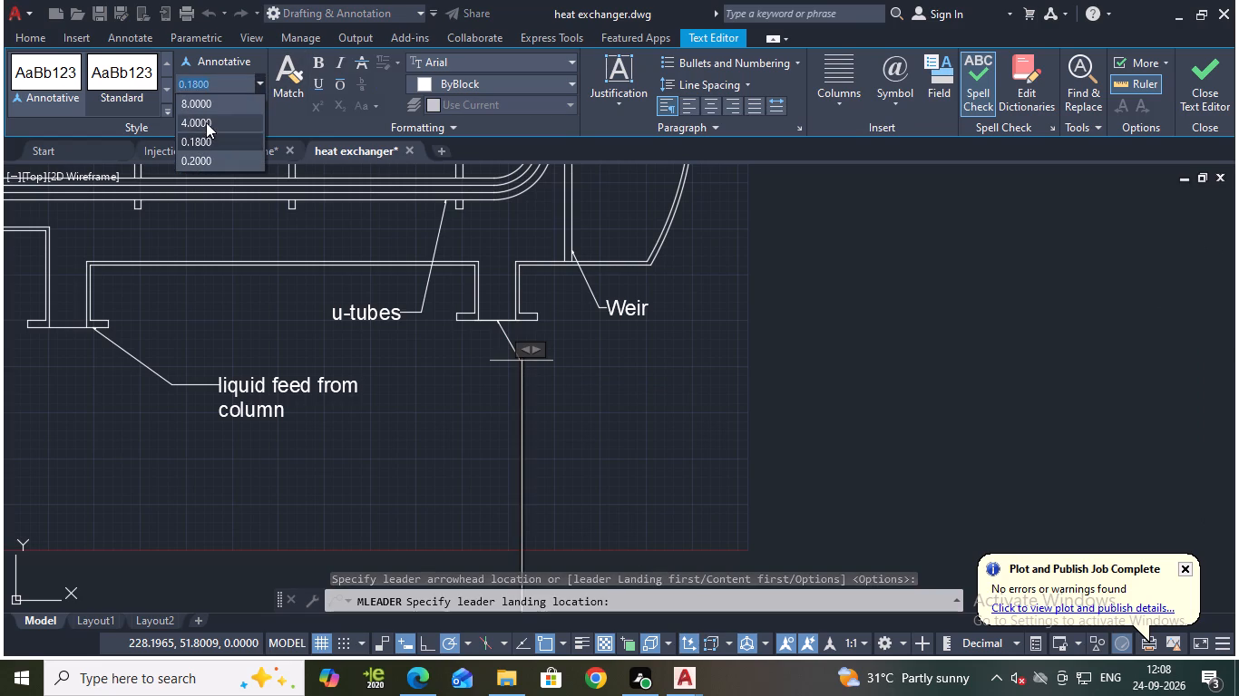
left_click(206, 122)
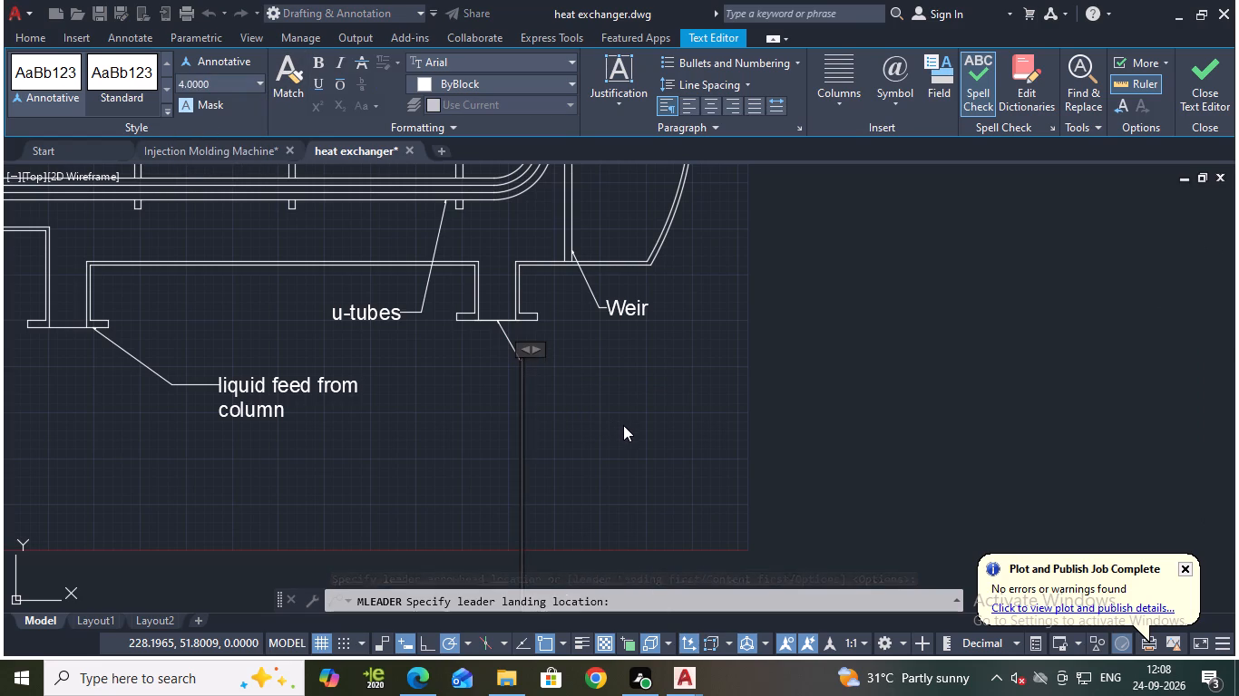
key("b")
key("BackSpace")
type("ottom")
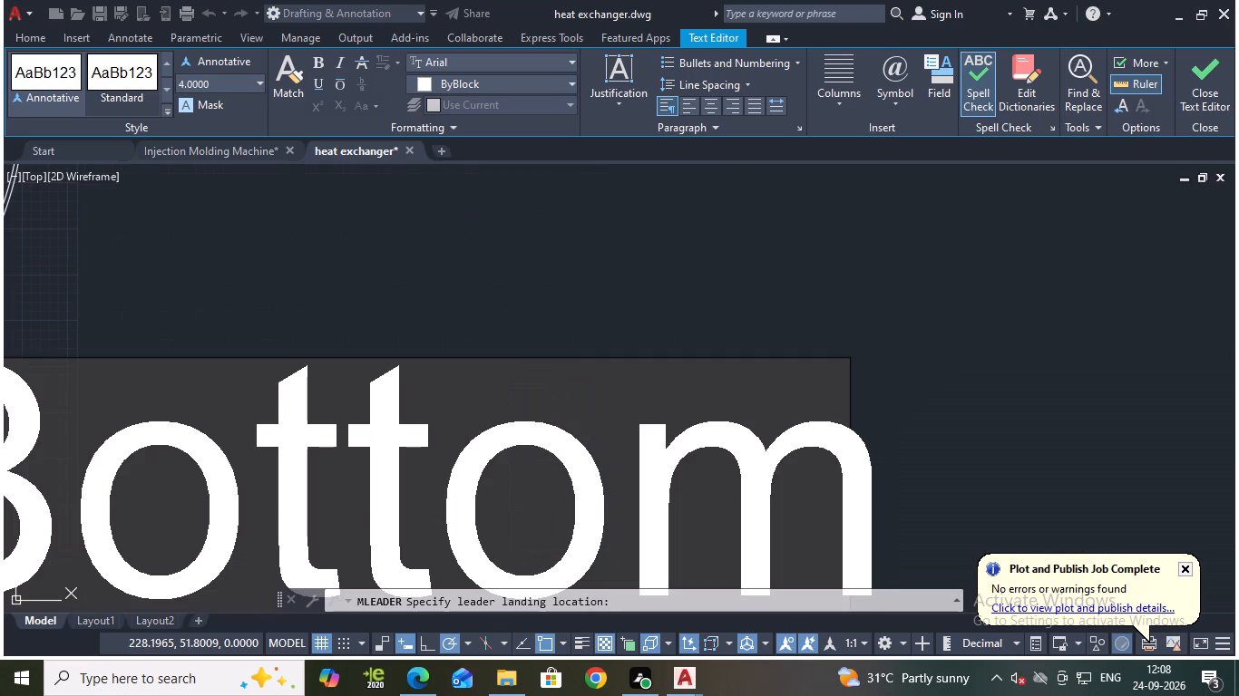
key("space")
type("product")
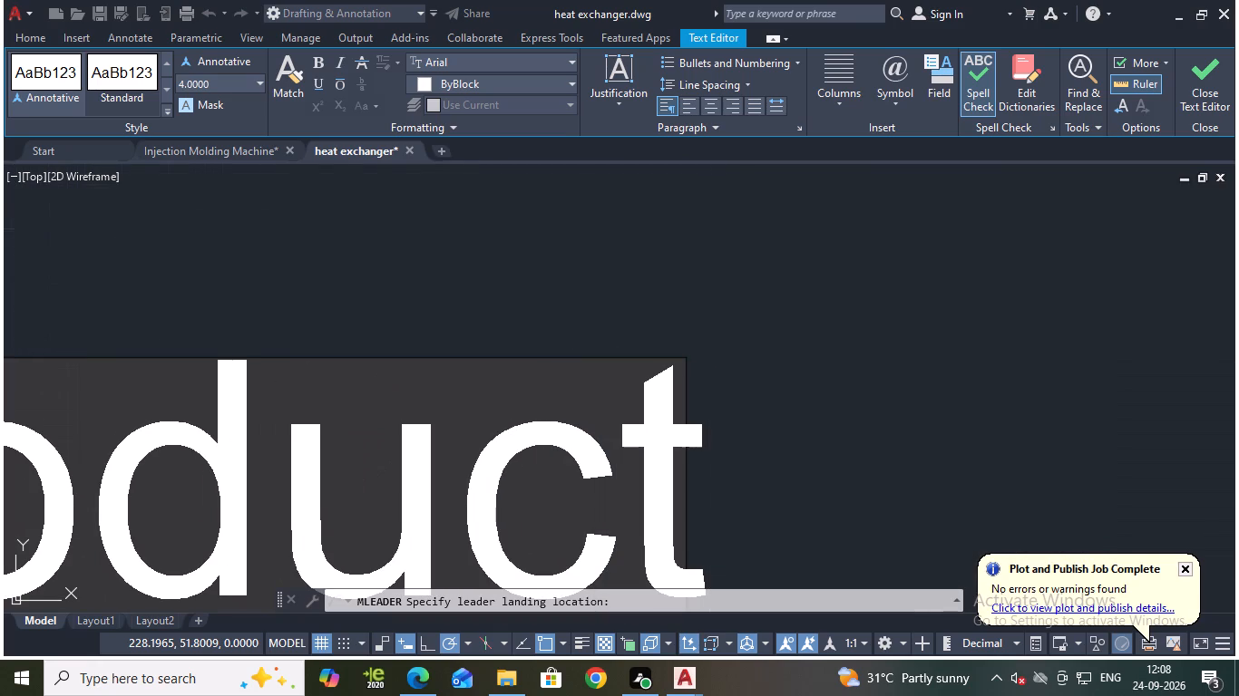
left_click(1190, 59)
scroll(634, 417, "down", 3)
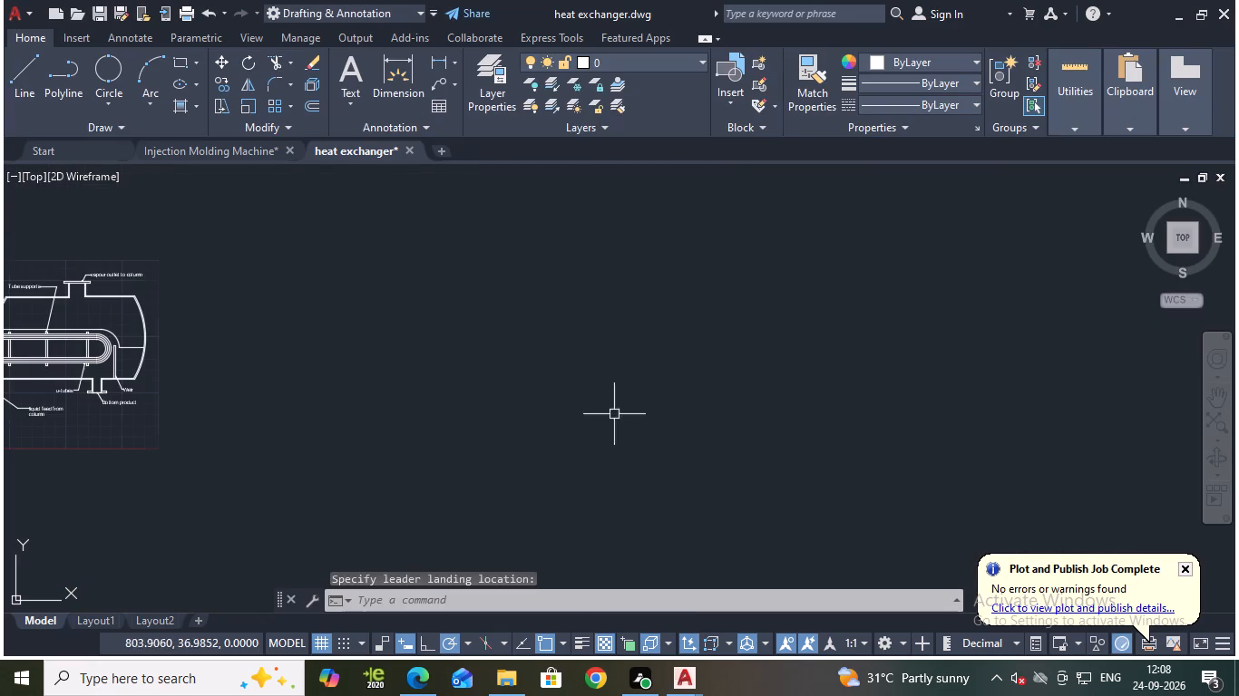
scroll(401, 385, "up", 2)
middle_click_drag(339, 386, 620, 398)
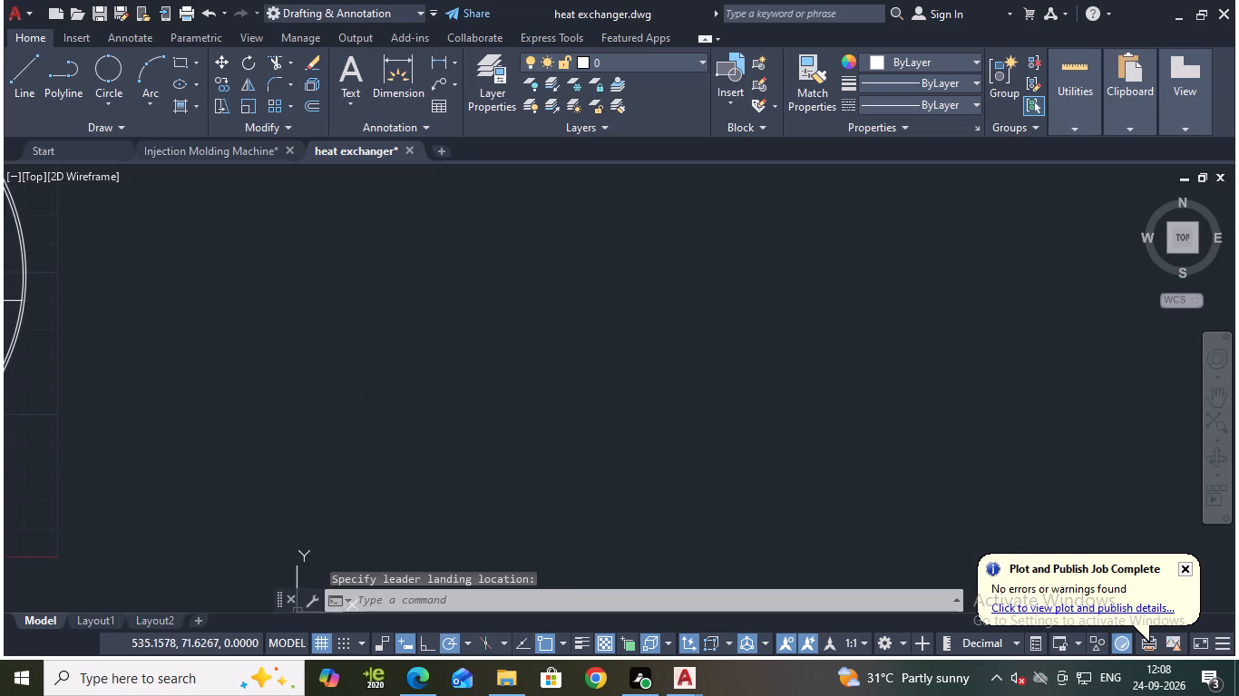
Slightly lengthen the landing of the "Bottom product" leader, shifting its text outward from the leader line.
scroll(112, 388, "down", 1)
middle_click_drag(149, 393, 346, 395)
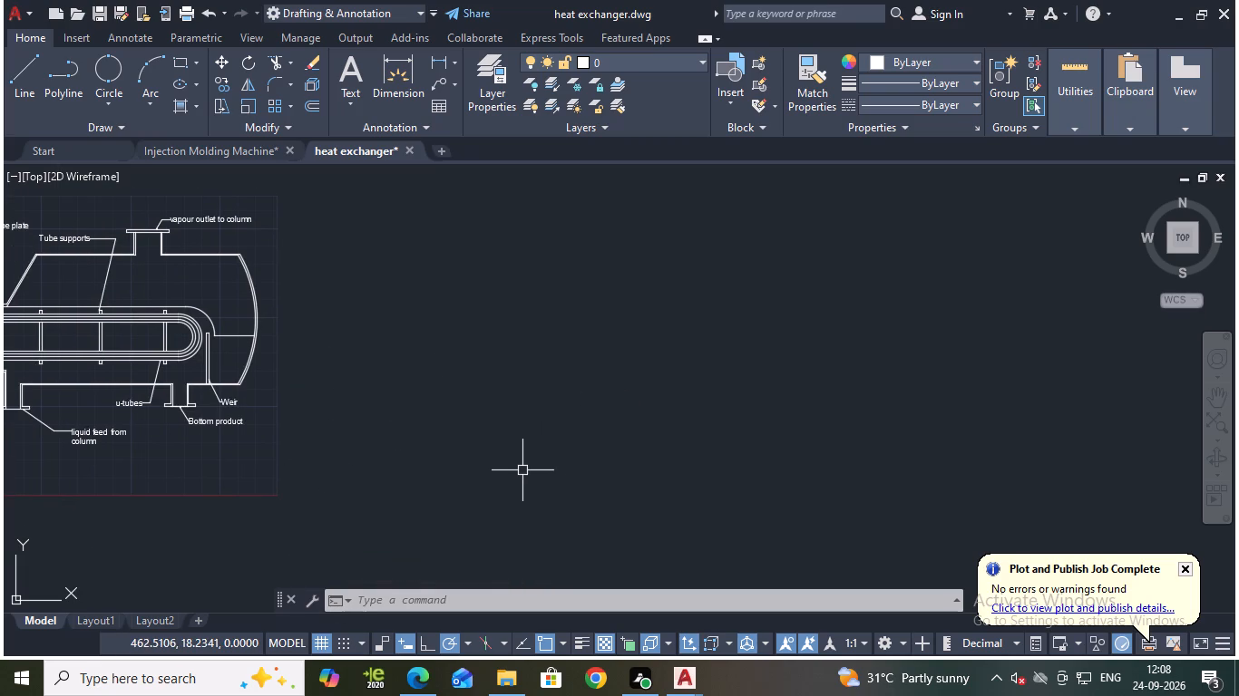
middle_click_drag(512, 406, 689, 383)
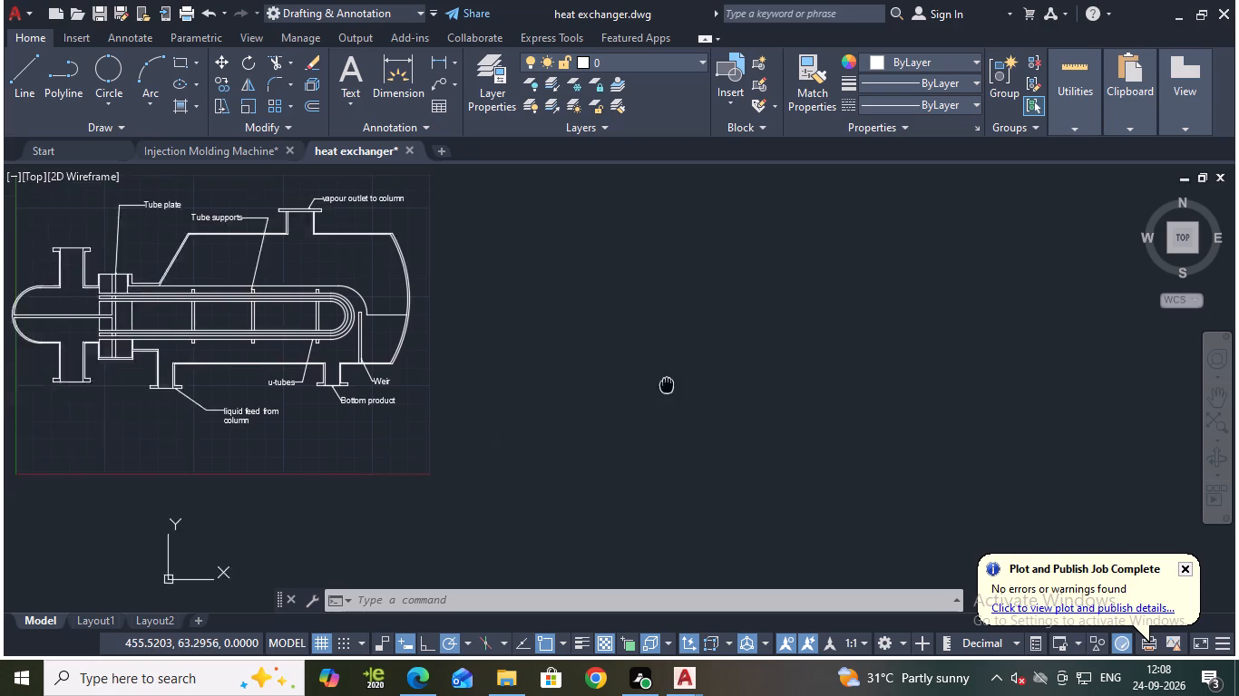
middle_click_drag(689, 383, 759, 393)
scroll(450, 363, "up", 1)
scroll(432, 447, "up", 1)
middle_click_drag(434, 452, 433, 452)
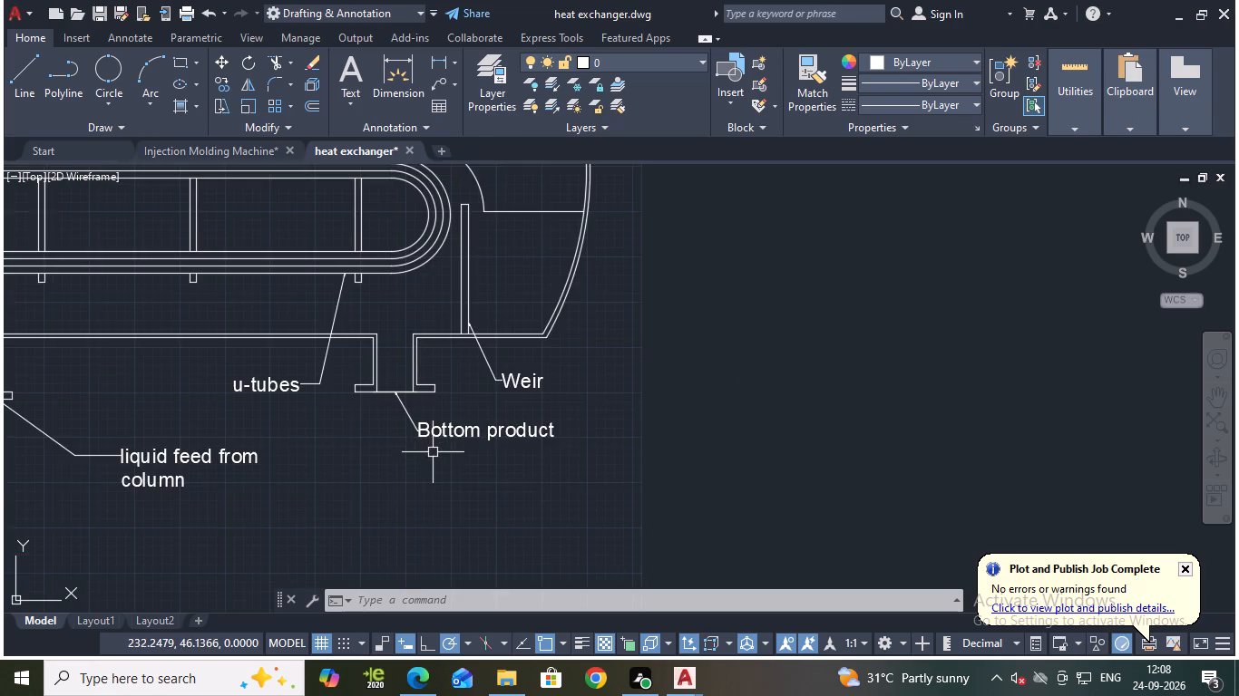
middle_click_drag(433, 452, 469, 393)
scroll(483, 394, "up", 2)
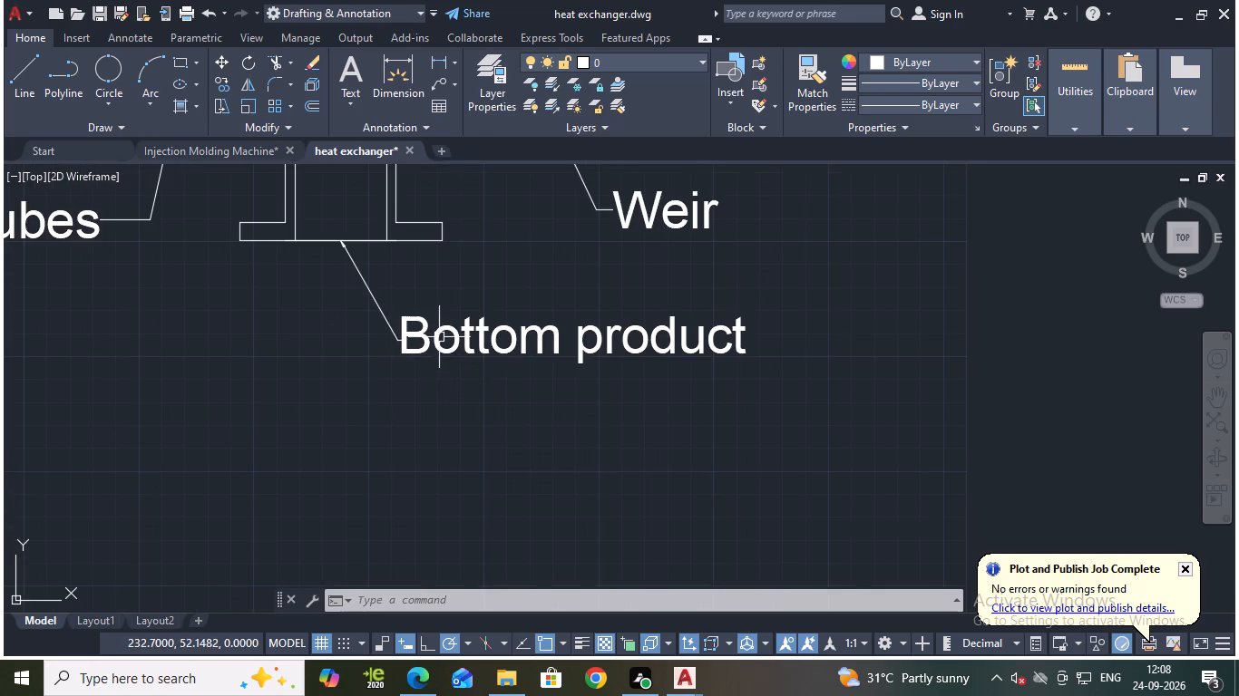
left_click(440, 339)
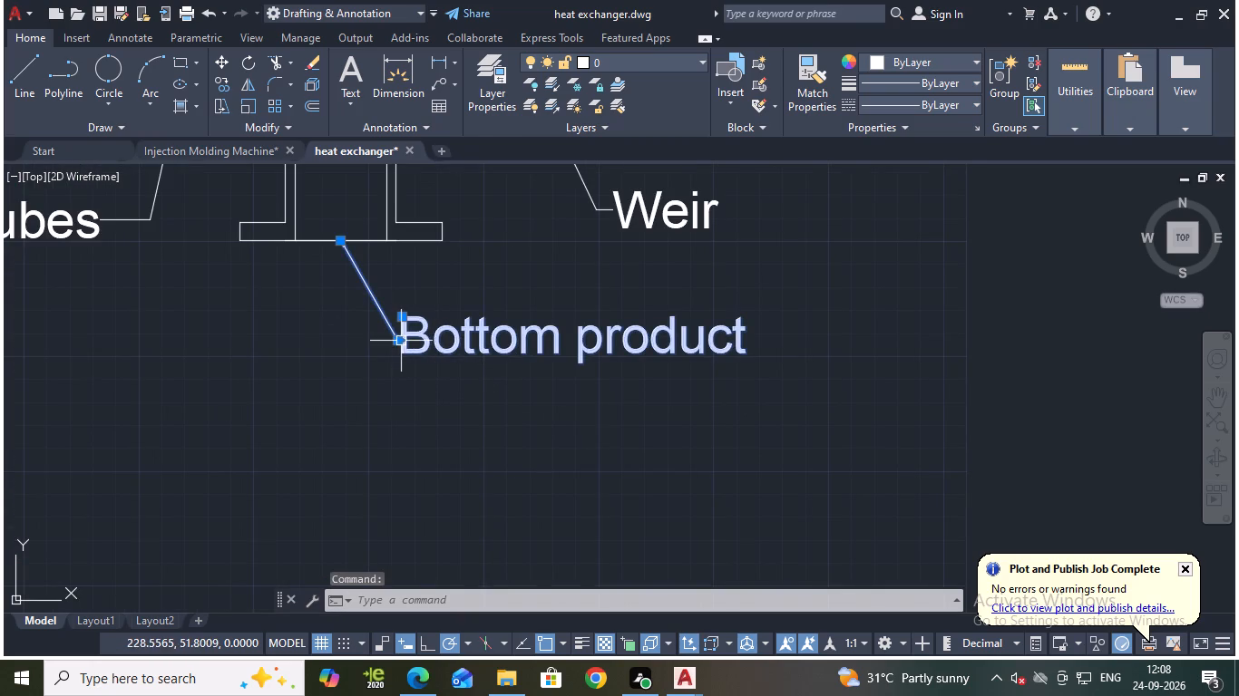
left_click(400, 338)
left_click(427, 349)
scroll(502, 374, "down", 1)
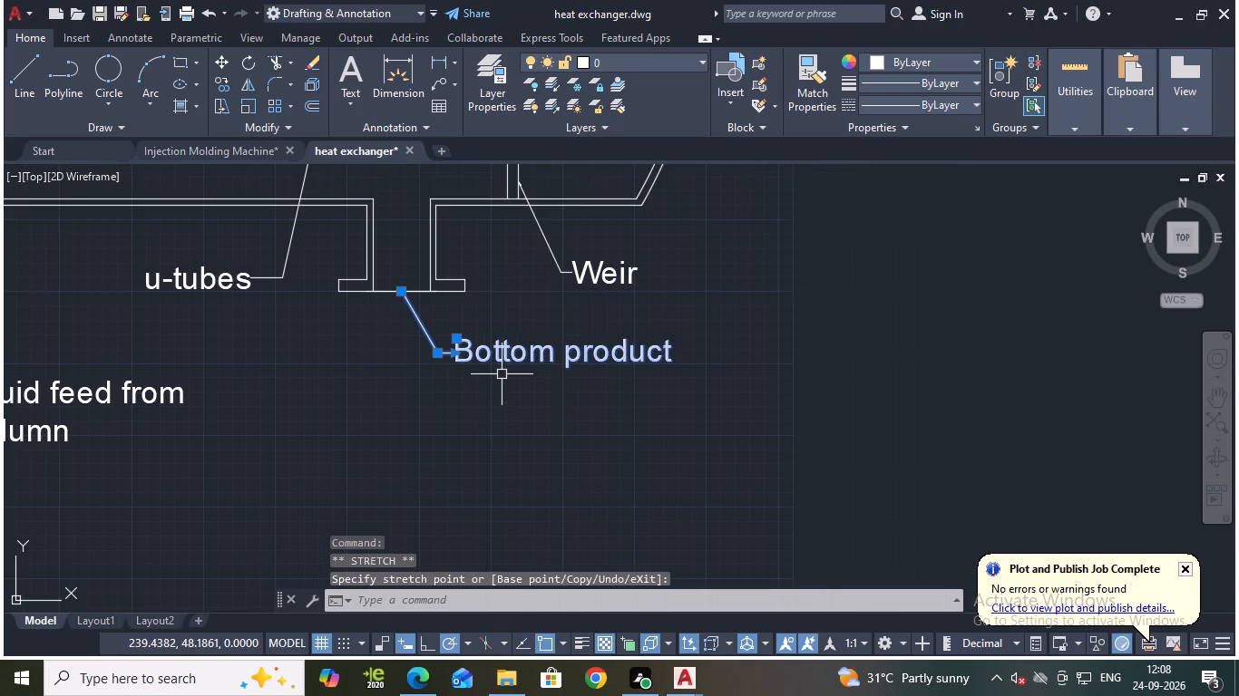
key("Escape")
Save the drawing.
key("ctrl+s")
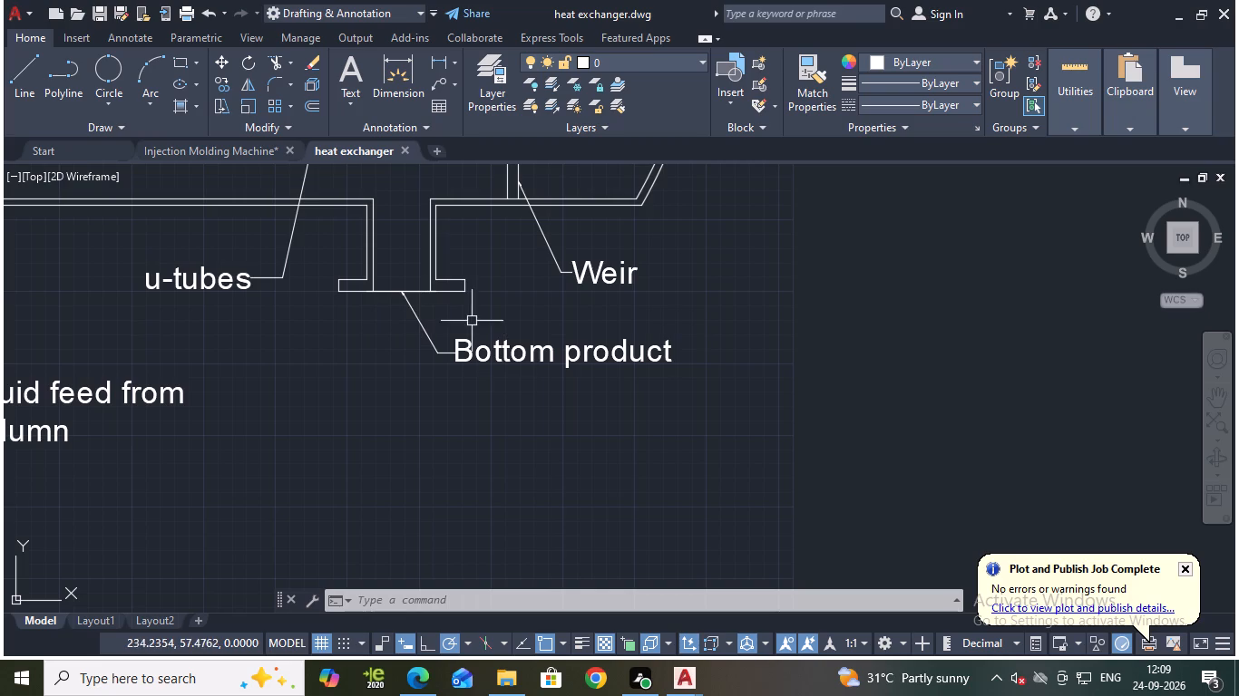
Place a multileader from the shell's top wall, between the vapour outlet and the domed end, landing about 9 units away at 52°.
scroll(627, 344, "down", 2)
middle_click_drag(595, 416, 628, 430)
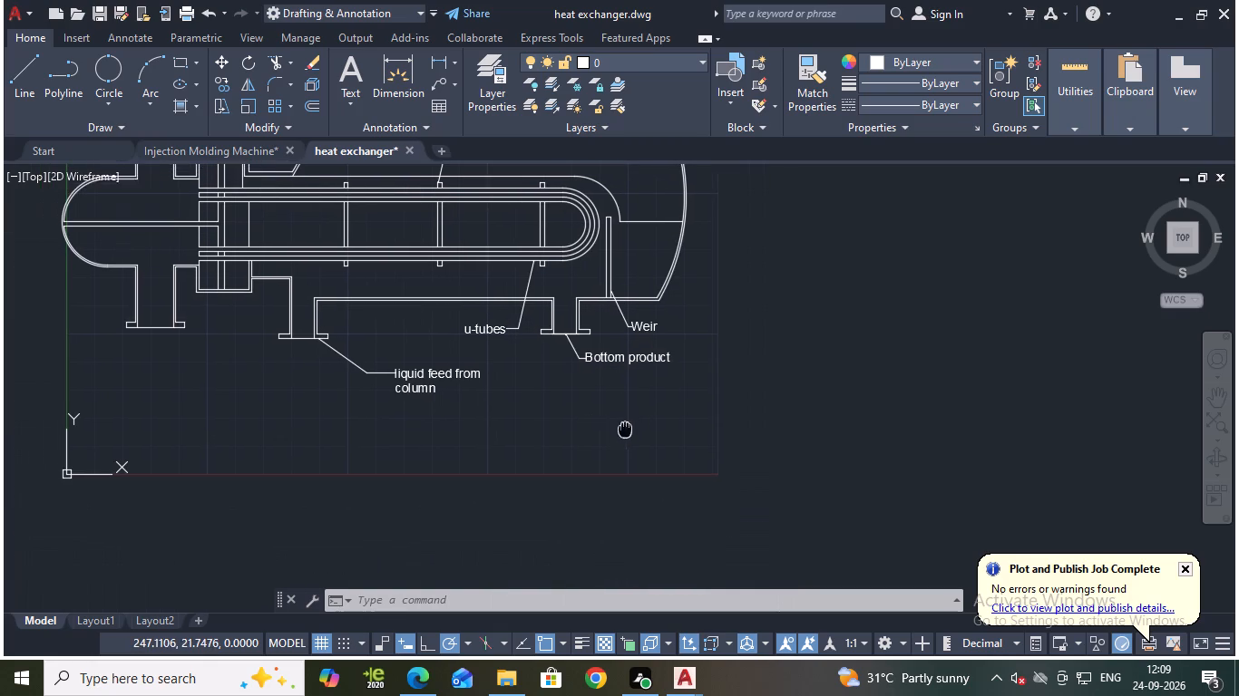
middle_click_drag(628, 430, 632, 446)
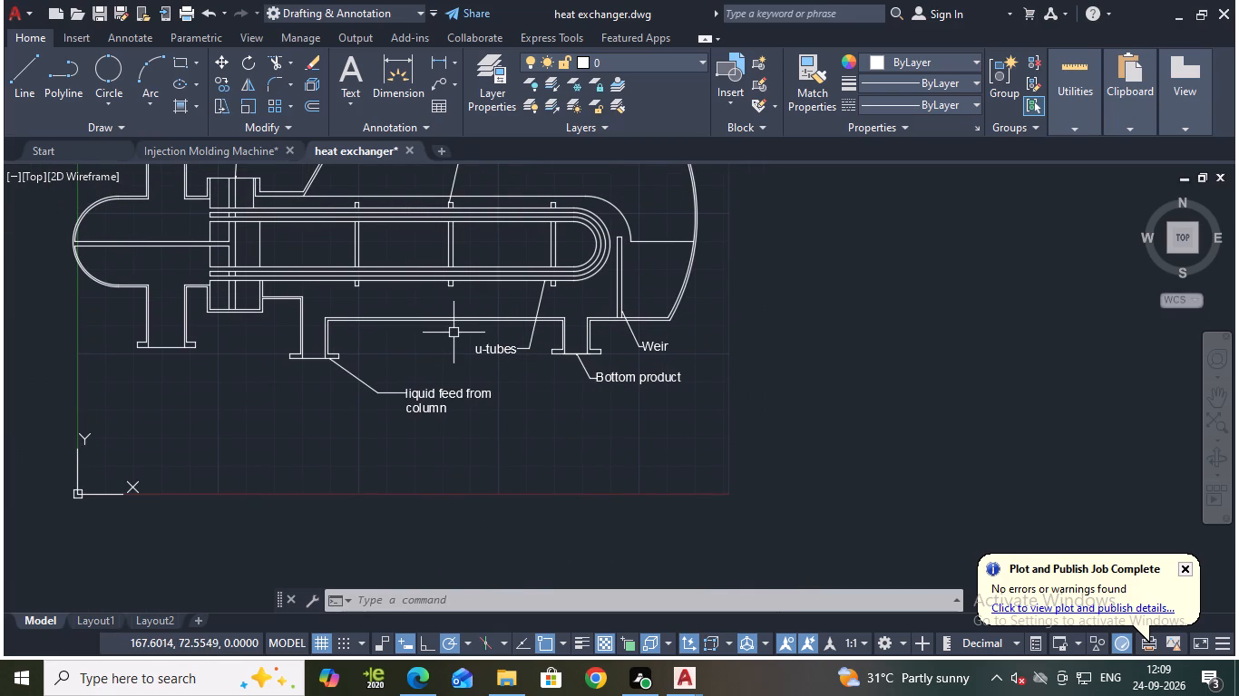
middle_click_drag(454, 333, 526, 426)
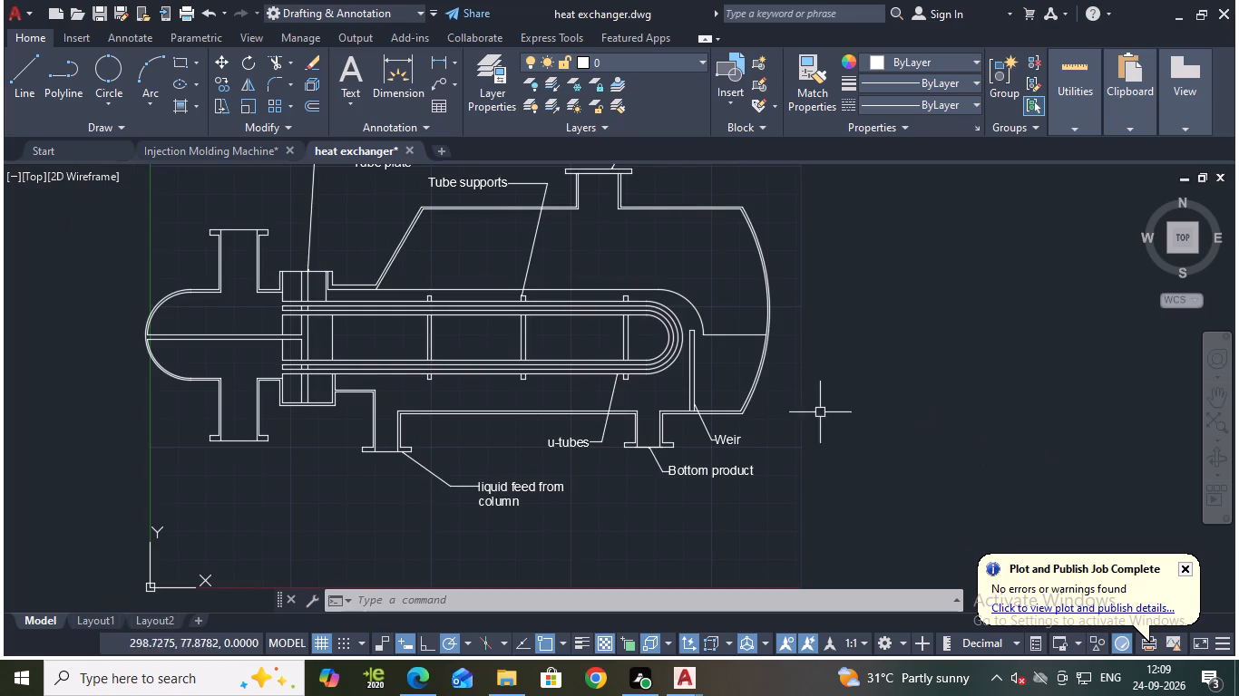
middle_click_drag(734, 287, 693, 364)
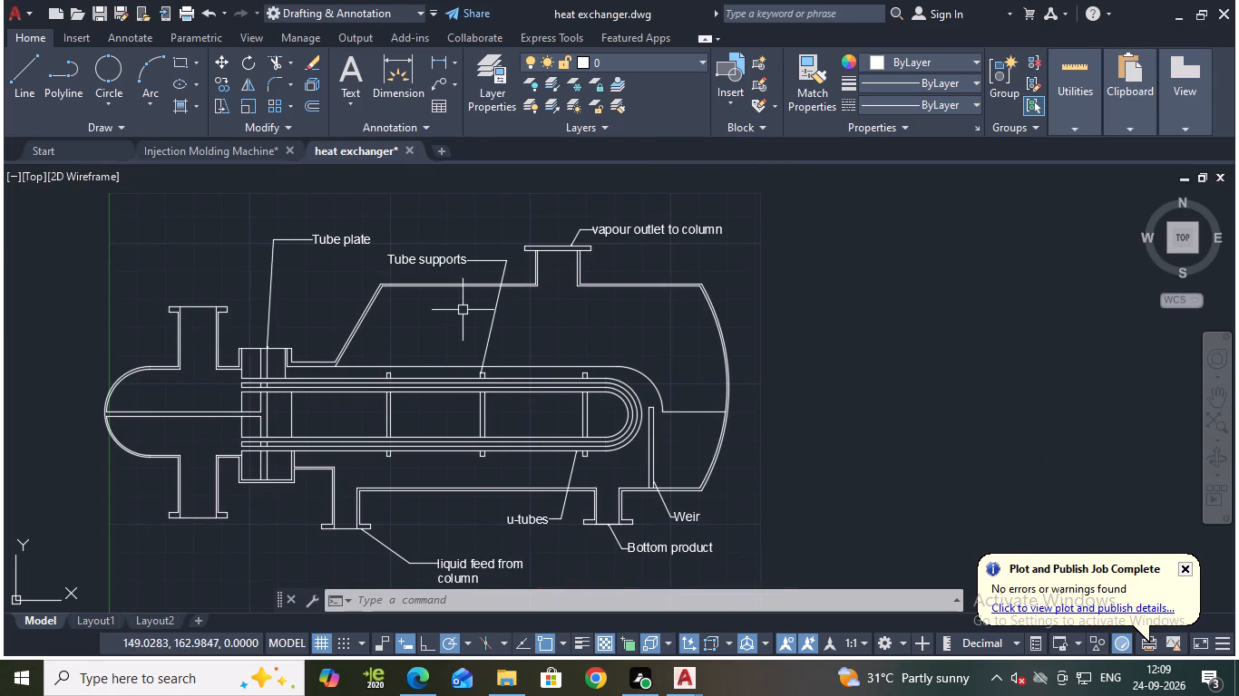
left_click(437, 76)
left_click(461, 76)
left_click(451, 86)
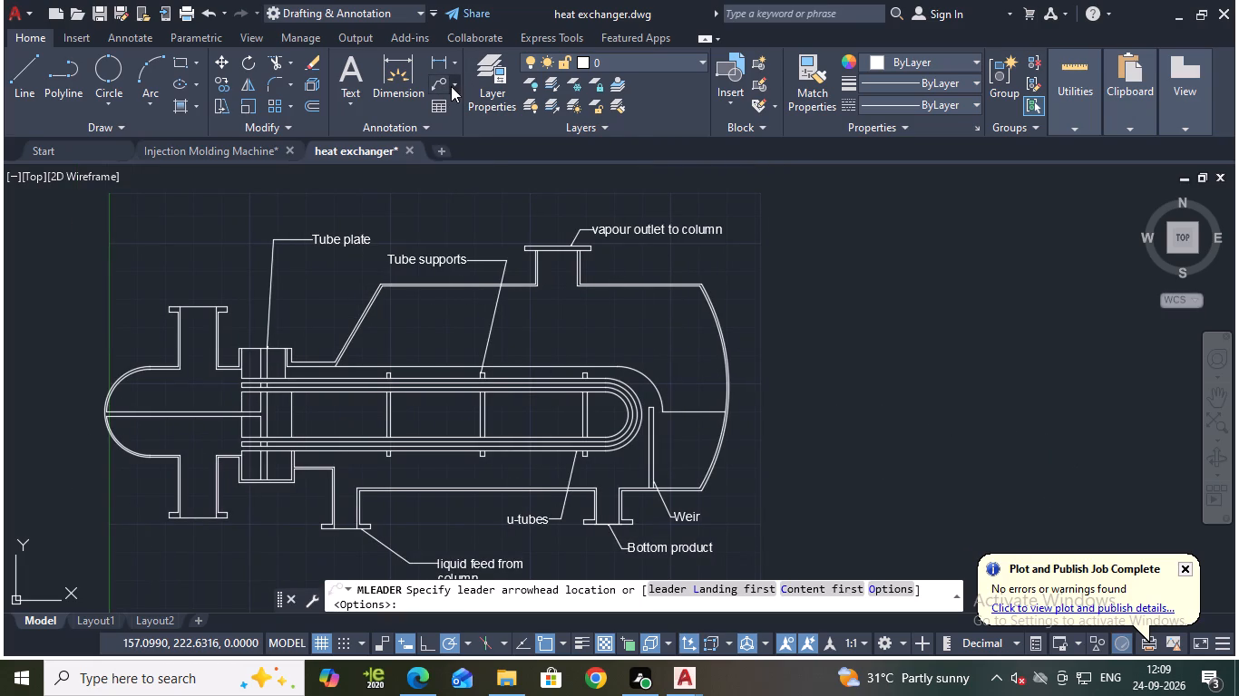
left_click(442, 80)
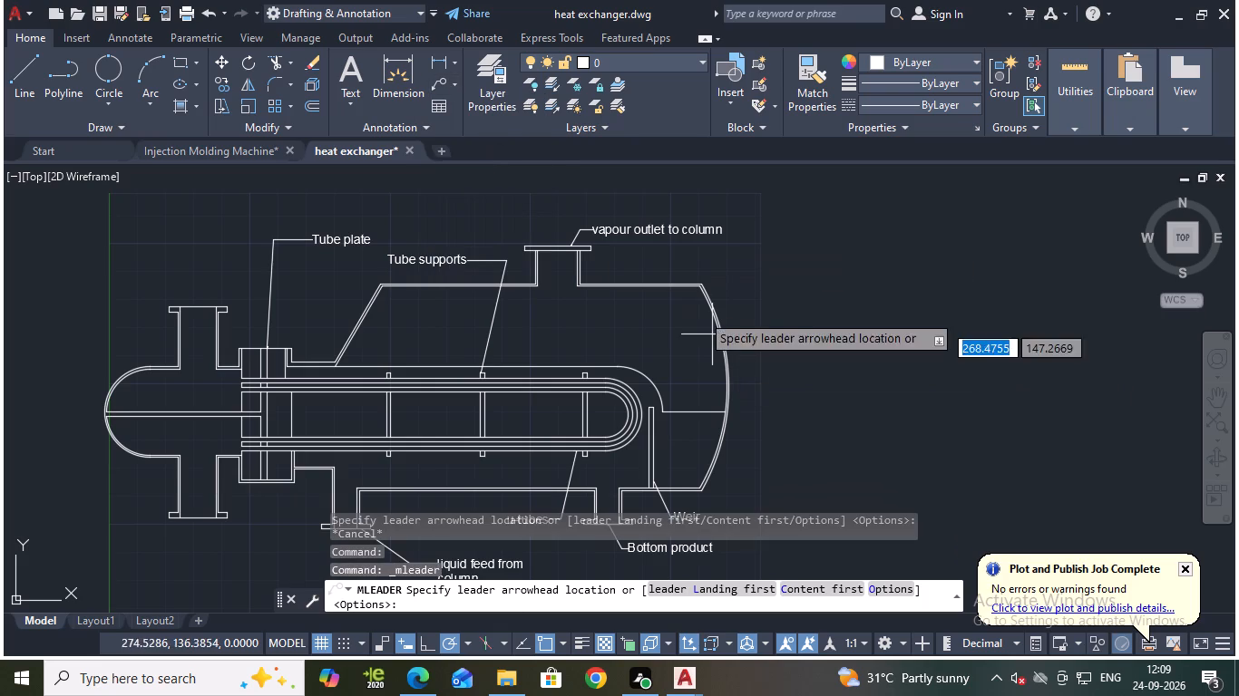
scroll(659, 281, "up", 2)
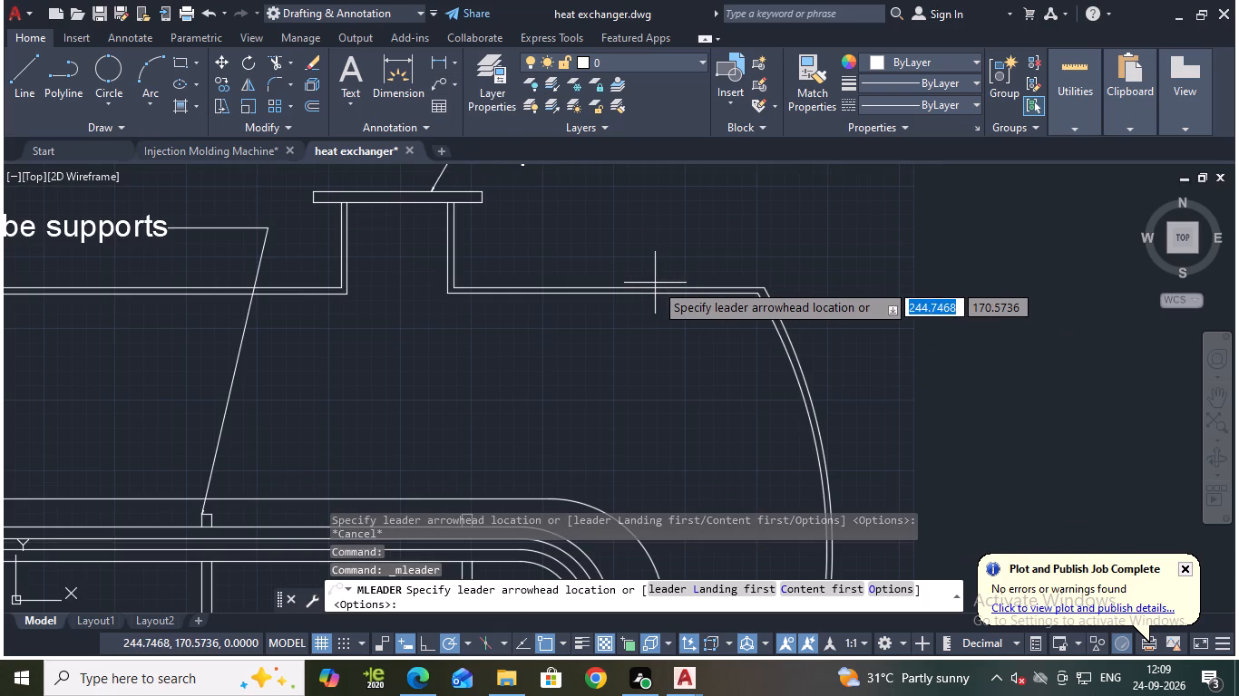
left_click(649, 286)
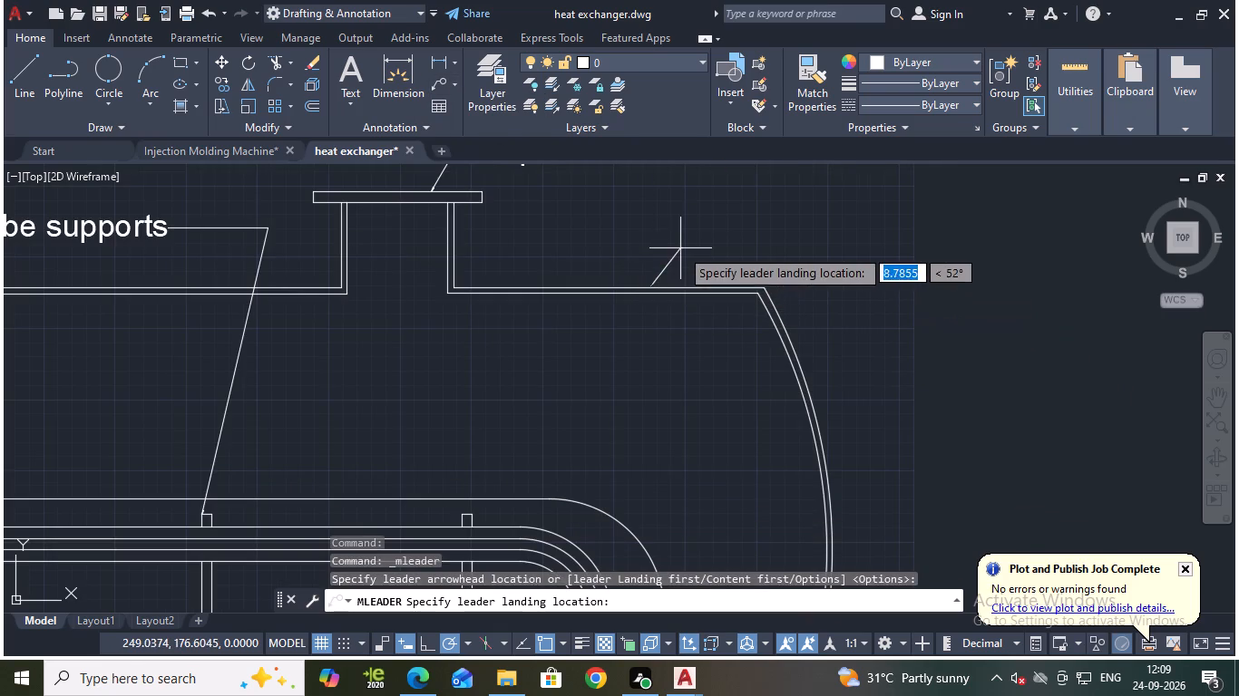
left_click(680, 246)
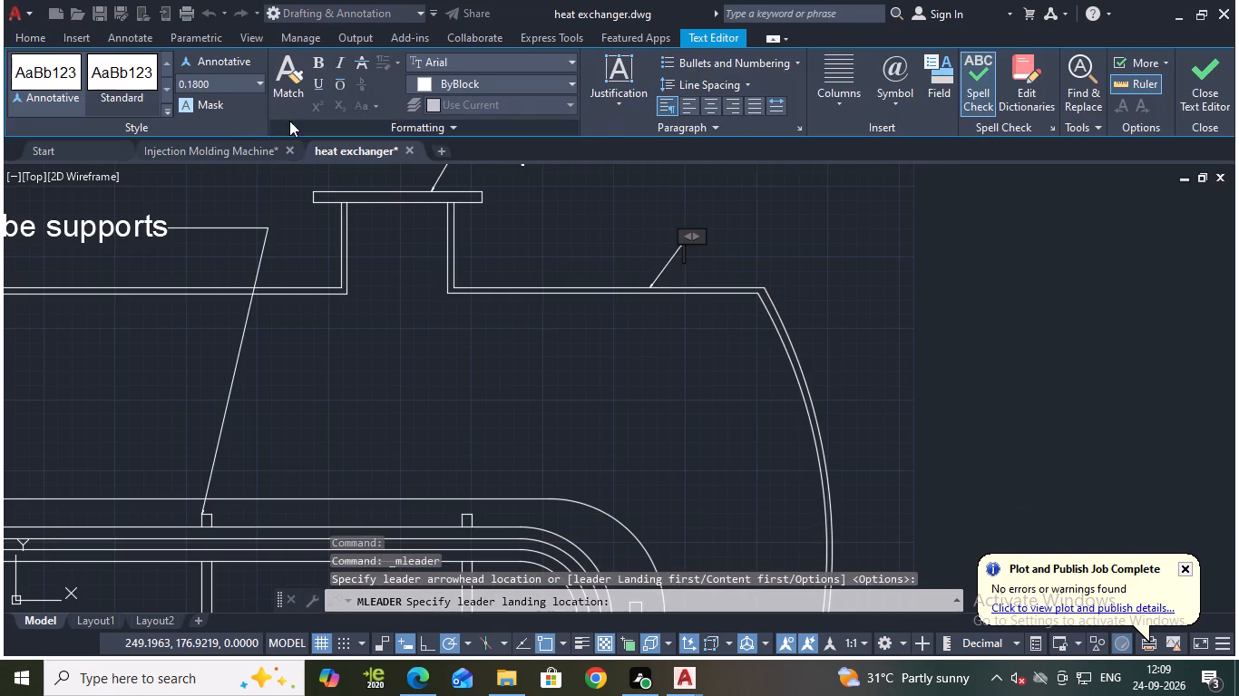
Set the multileader's text height to 4 and enter the label "Shell".
left_click(259, 90)
left_click(208, 122)
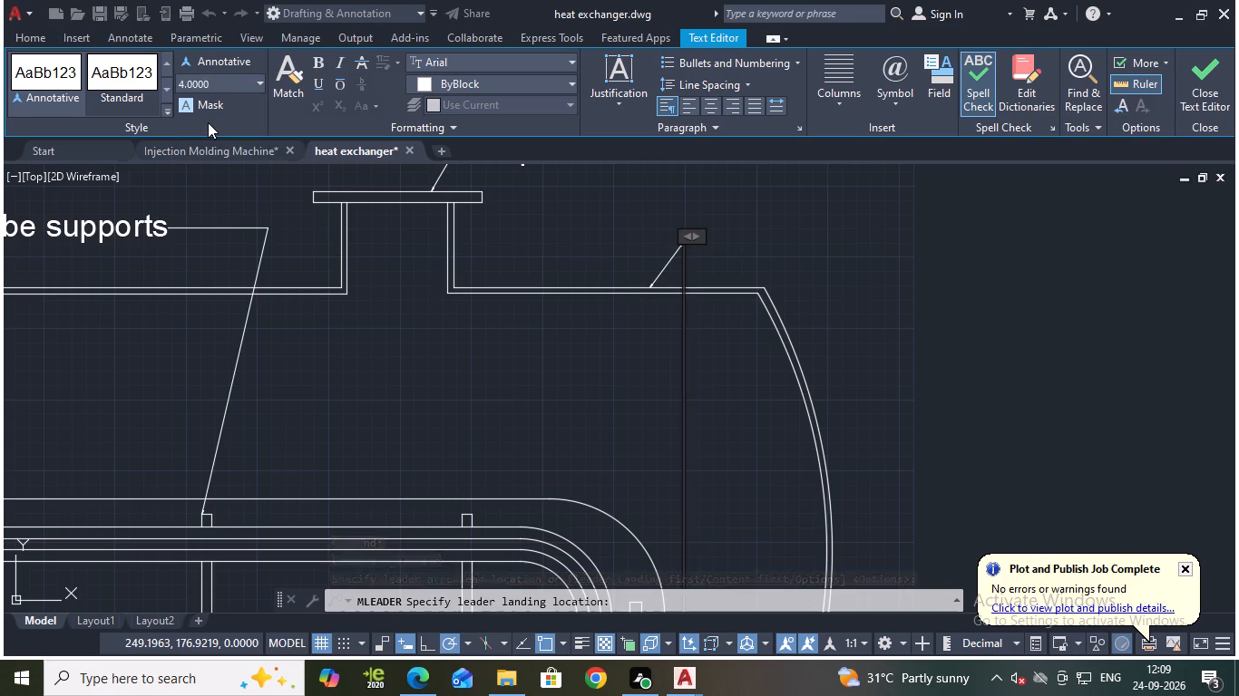
key("s")
type("hell")
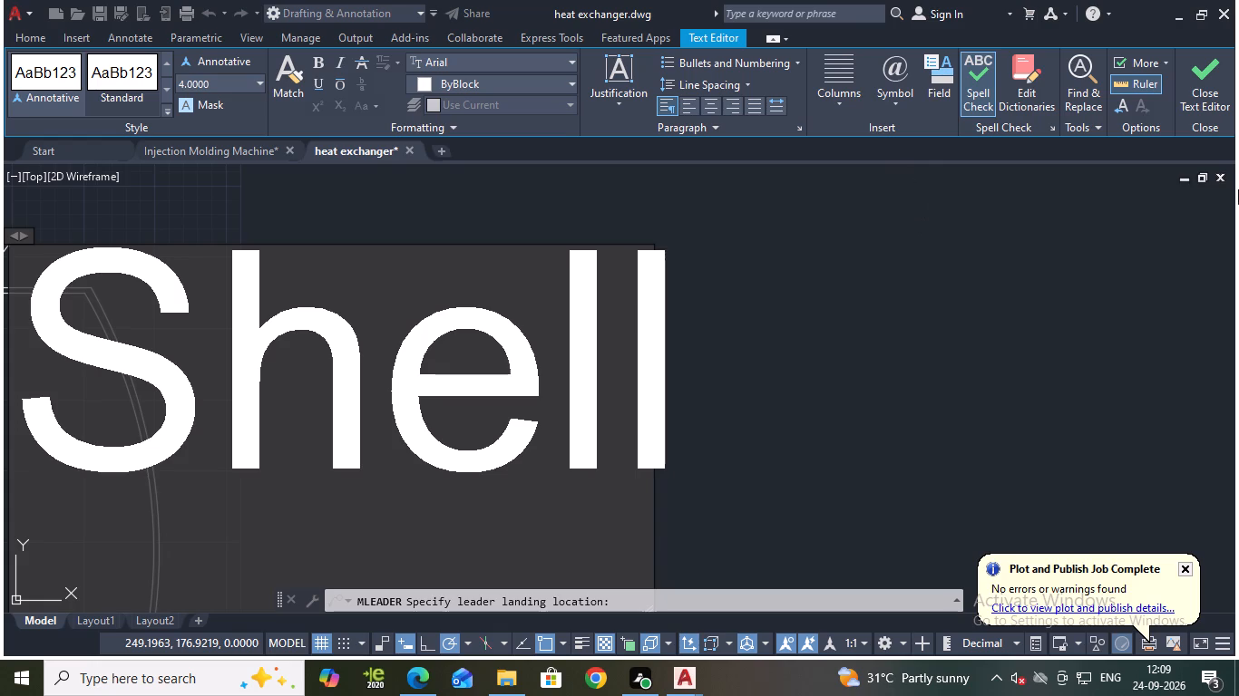
left_click(1215, 91)
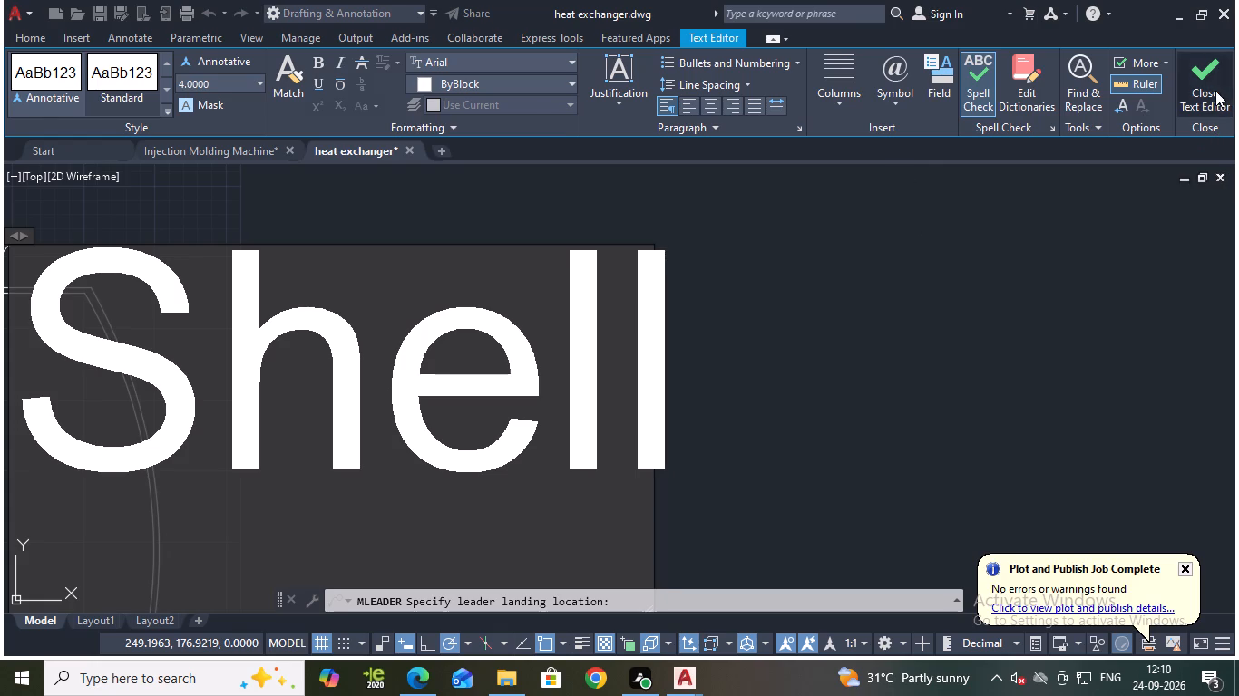
Above the channel's top stub, draw a 3-unit horizontal line continued by a slanted line about 7 units long at 120°.
scroll(896, 236, "down", 2)
middle_click_drag(677, 278, 985, 287)
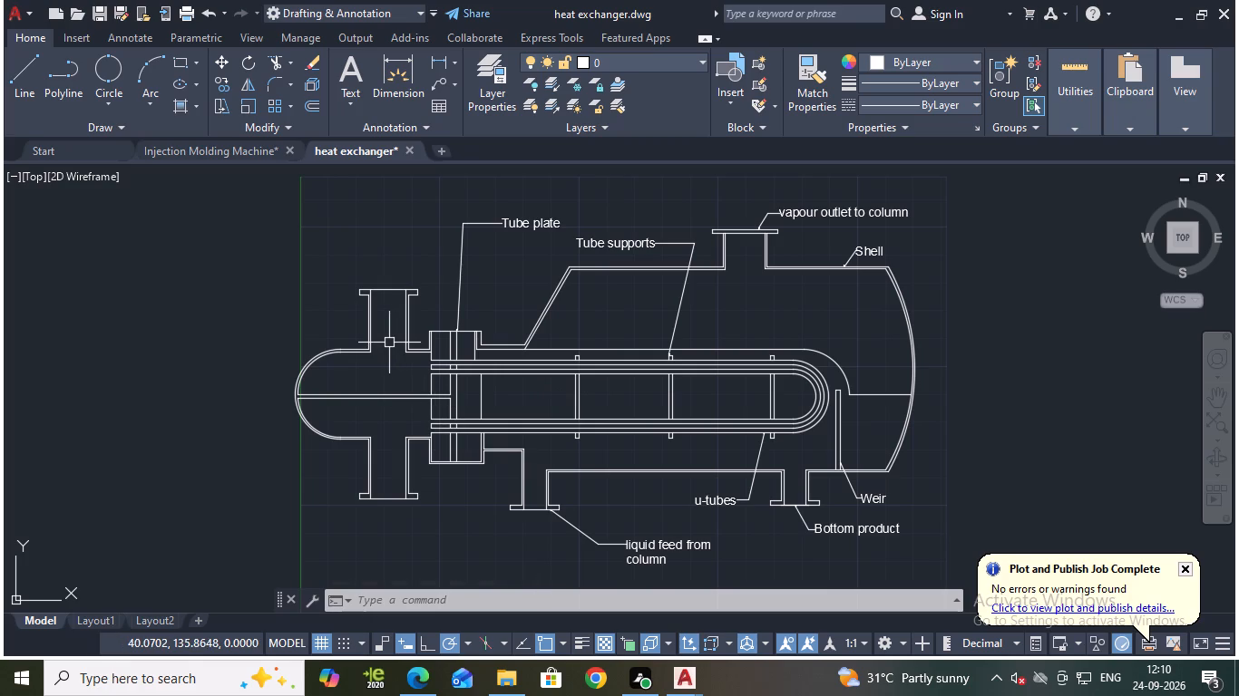
middle_click_drag(411, 218, 437, 236)
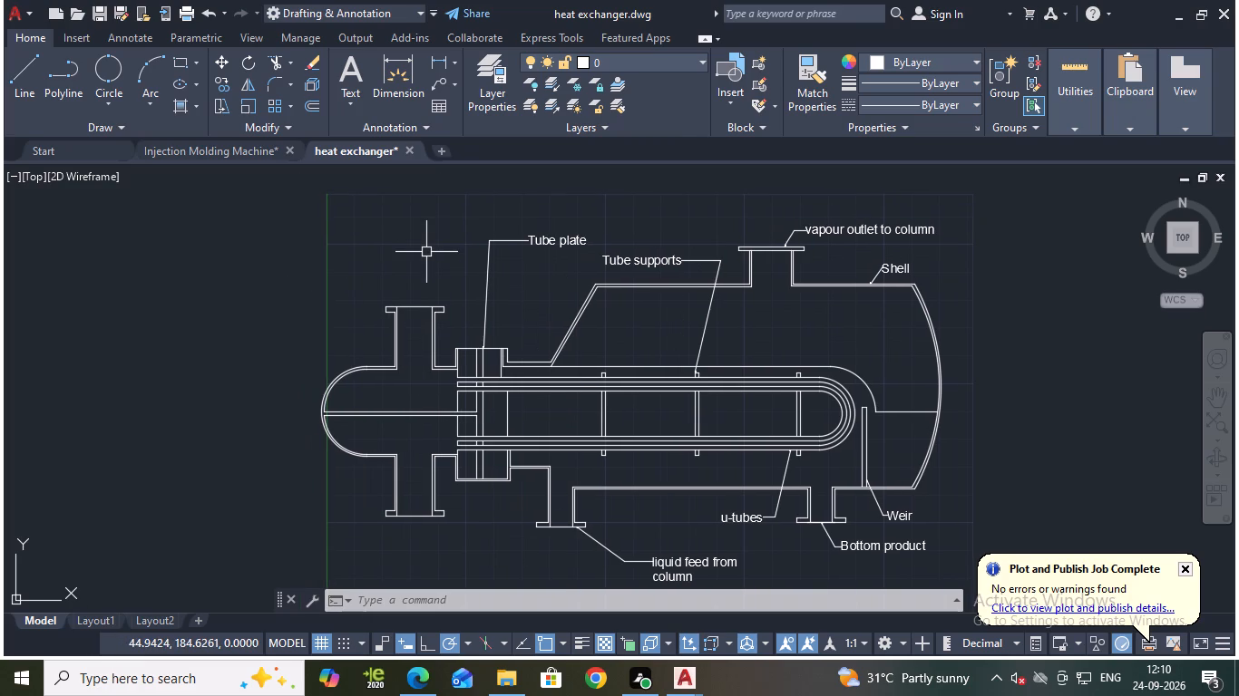
scroll(505, 307, "up", 1)
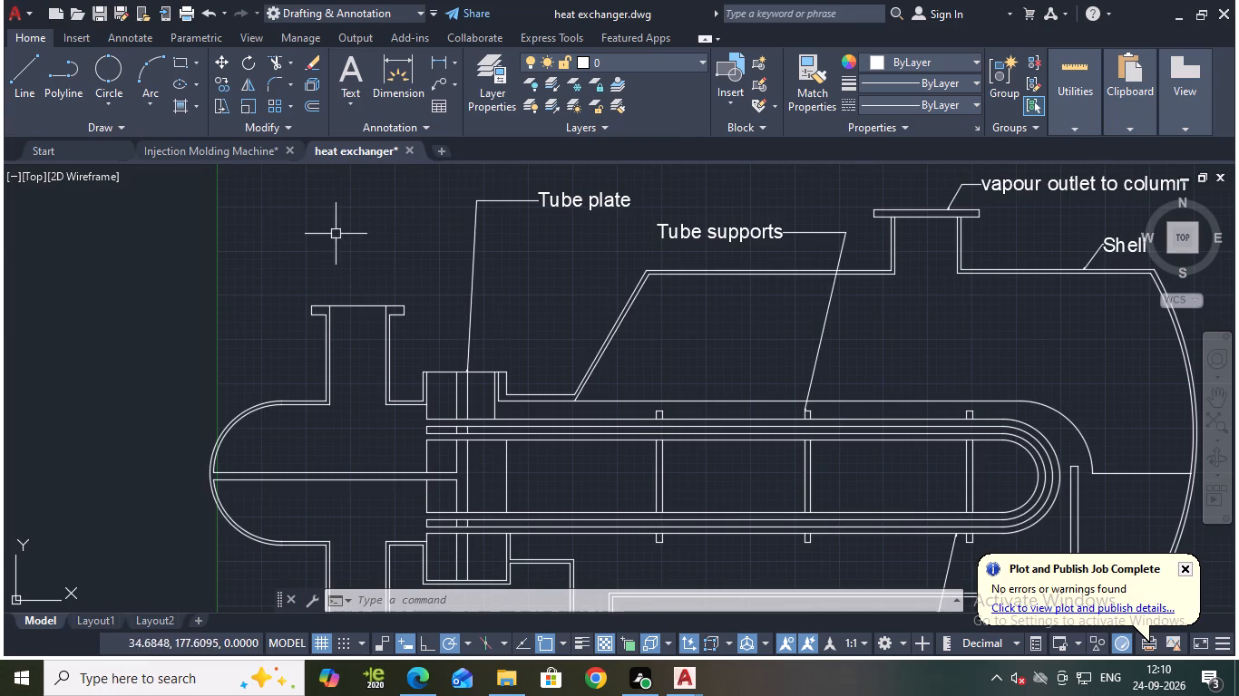
left_click(9, 77)
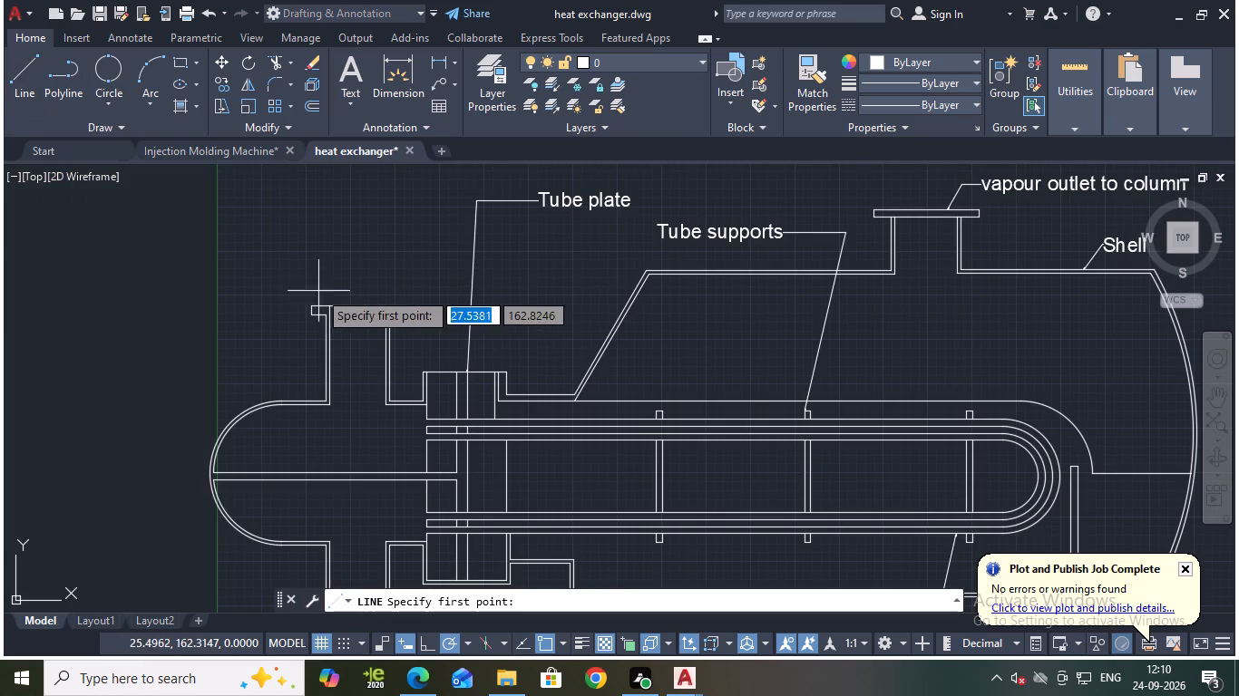
left_click(346, 282)
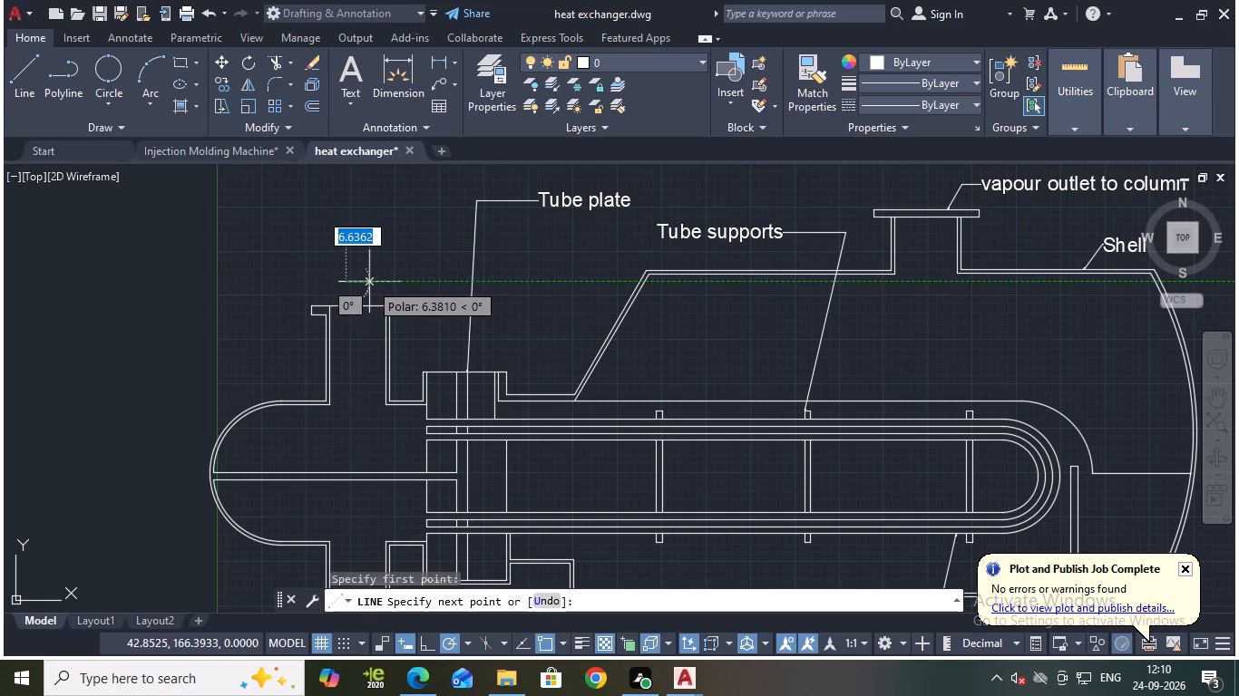
scroll(364, 281, "up", 3)
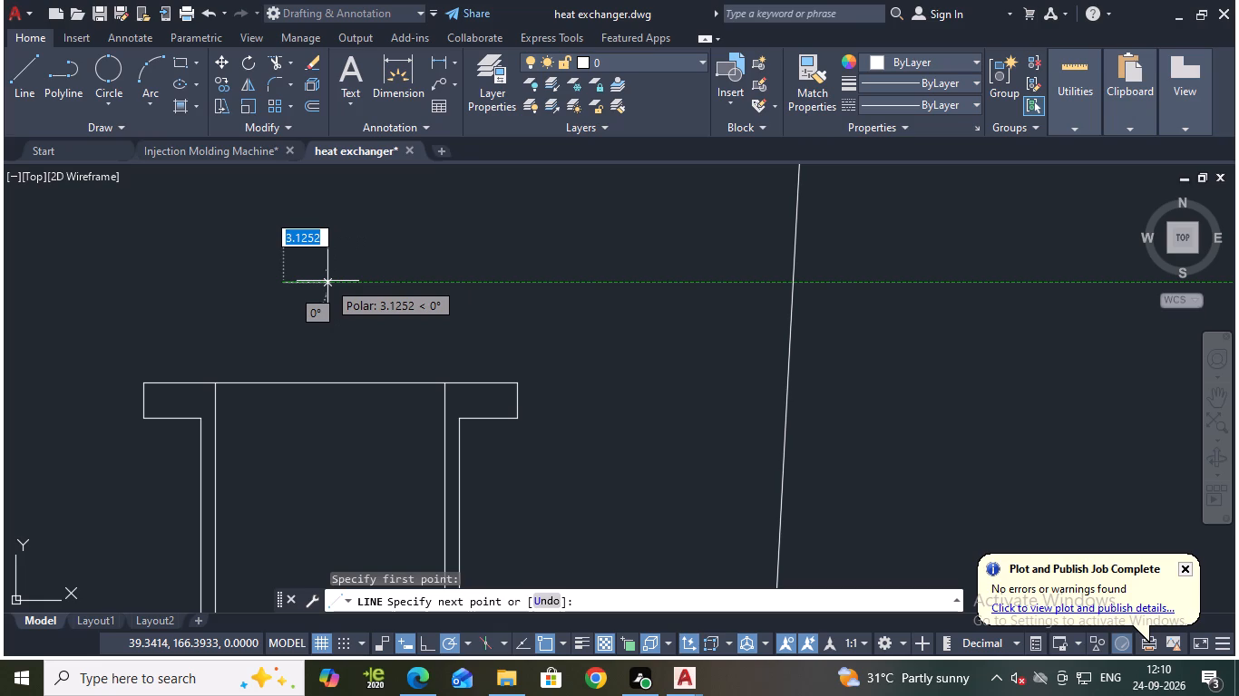
scroll(327, 281, "up", 1)
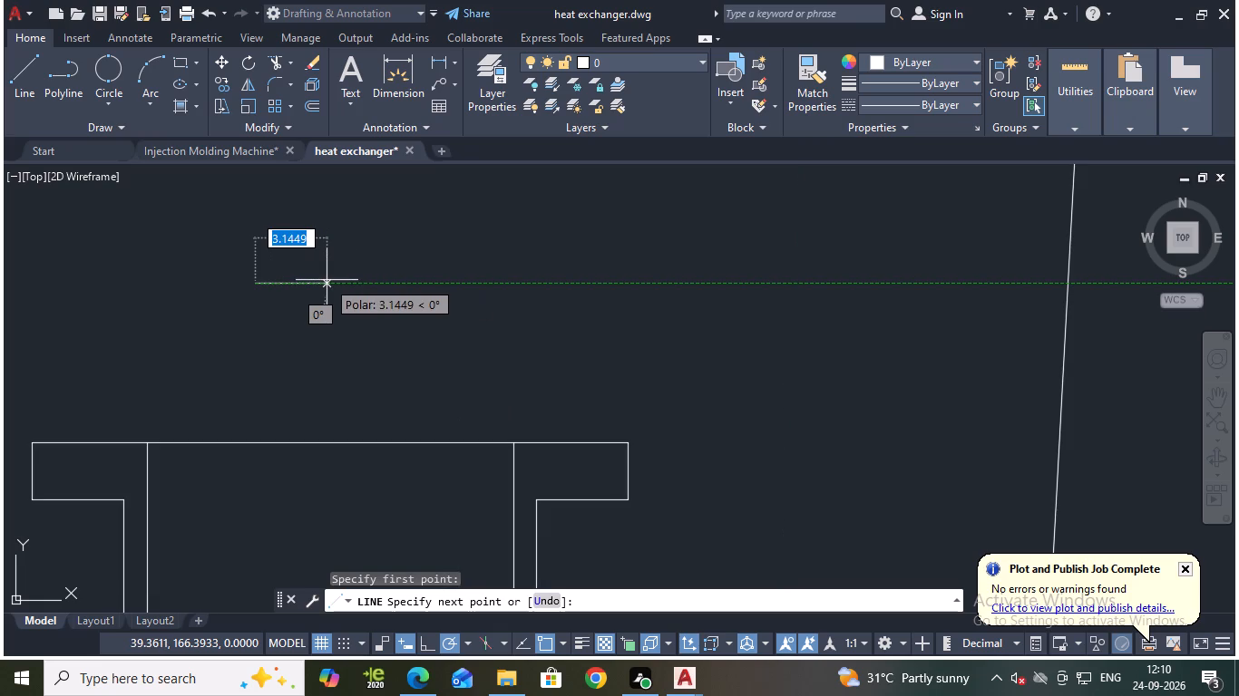
key("3")
key("Return")
scroll(315, 272, "down", 1)
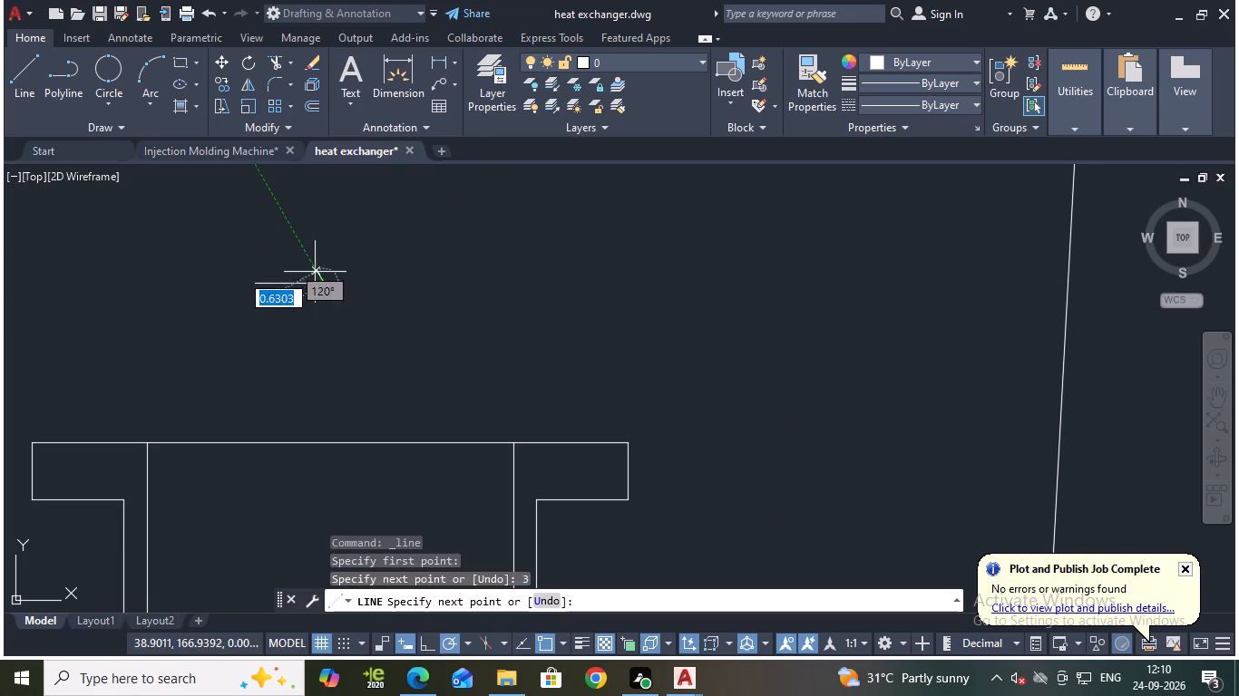
middle_click_drag(306, 255, 359, 340)
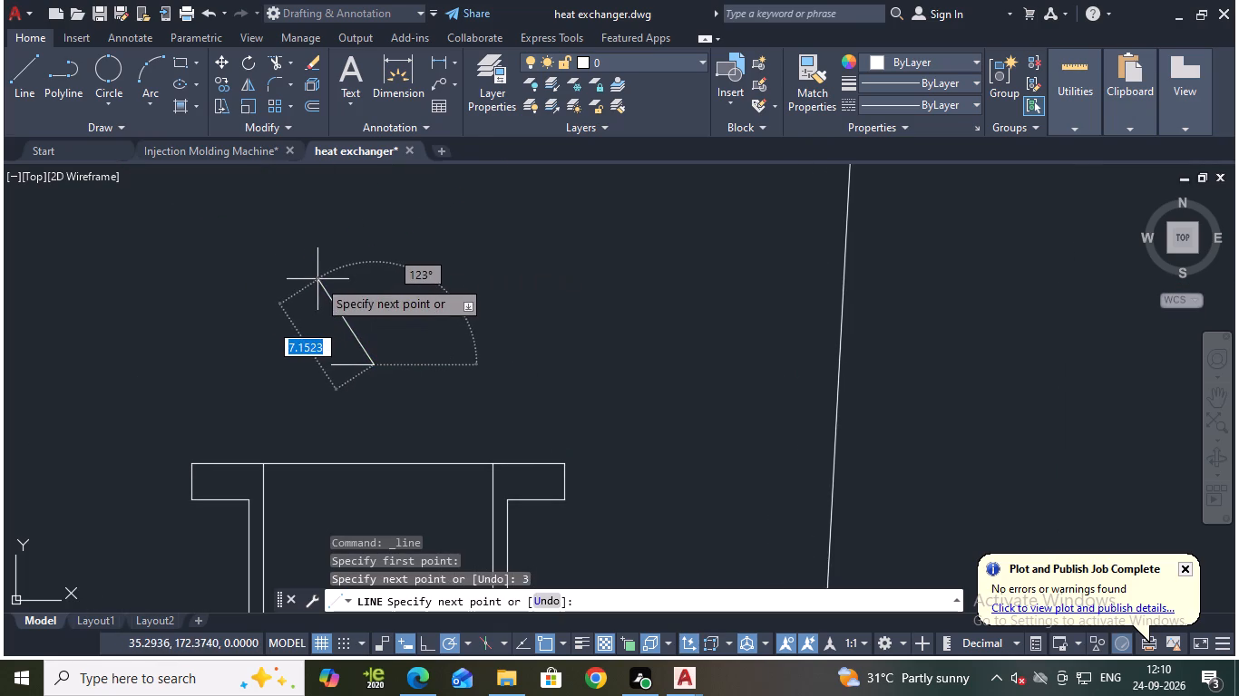
left_click(324, 276)
key("Escape")
Draw a line about 6.3 units long at 60° from the short horizontal line's free end, crossing the slanted line.
key("l")
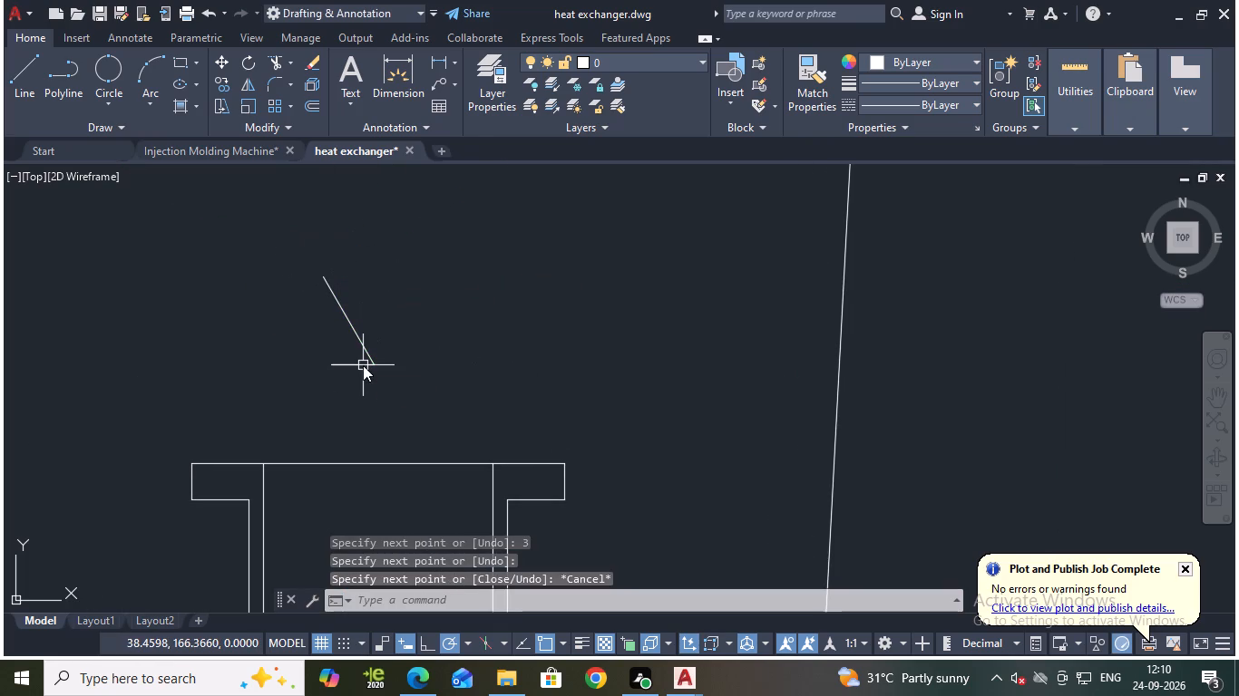
key("Return")
left_click(333, 366)
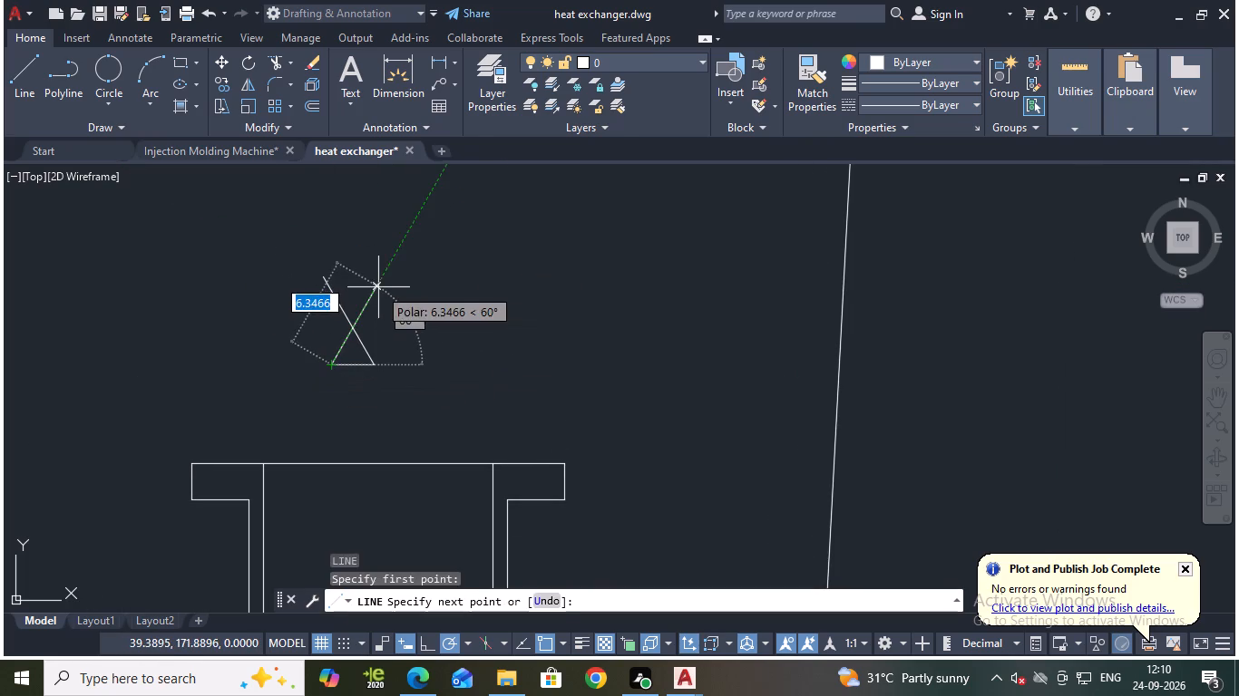
left_click(378, 287)
key("Escape")
Trim both slanted lines above their crossing point, leaving a small triangle above the channel's top stub.
type("tr")
key("Return")
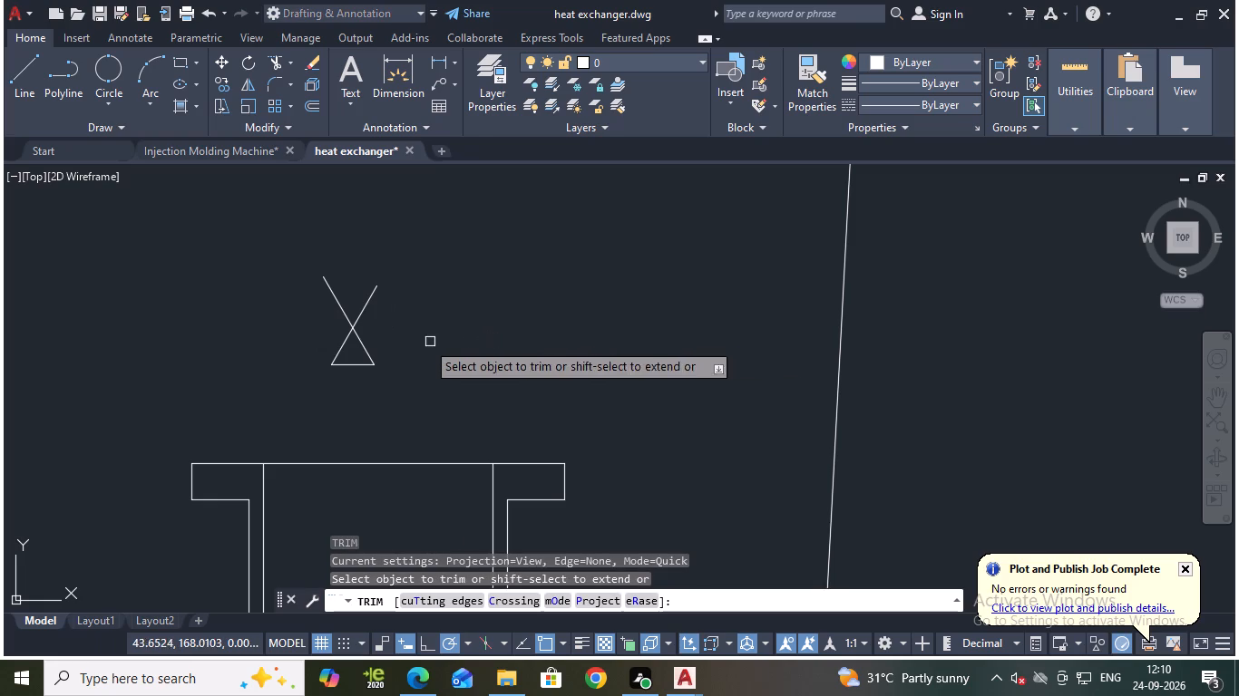
left_click(361, 312)
left_click(350, 319)
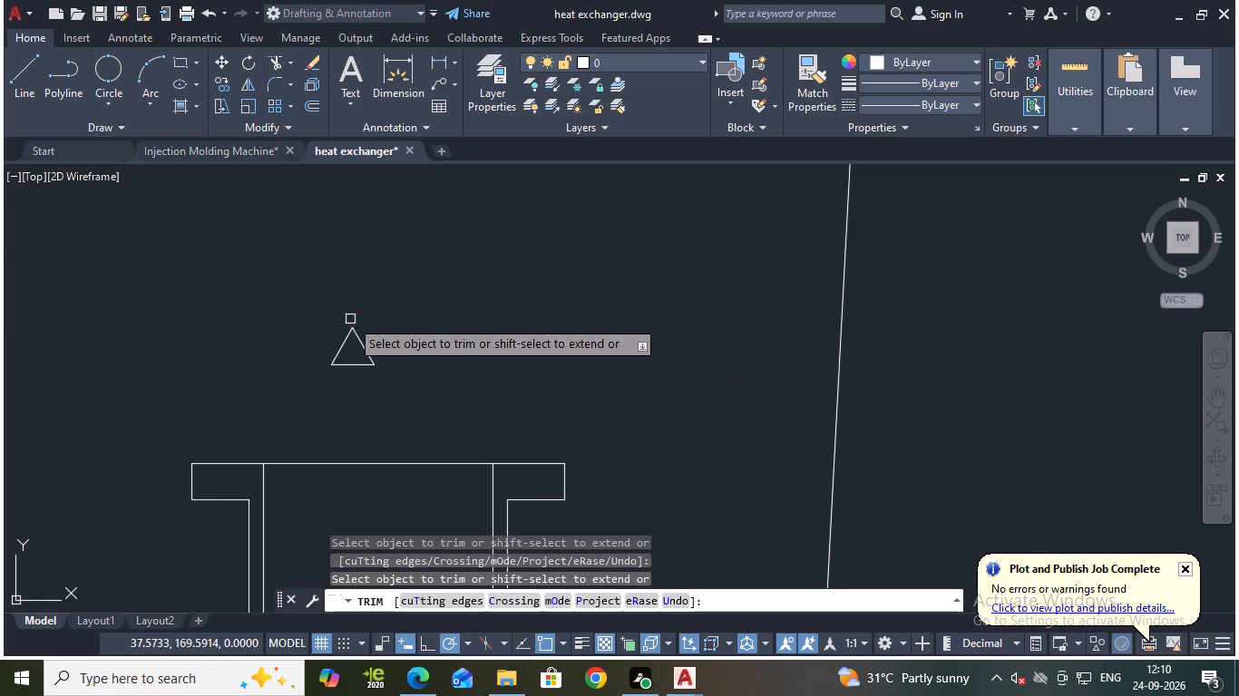
key("Escape")
Select the small triangle above the channel's top stub and start rotating it.
scroll(401, 346, "down", 2)
left_click(351, 323)
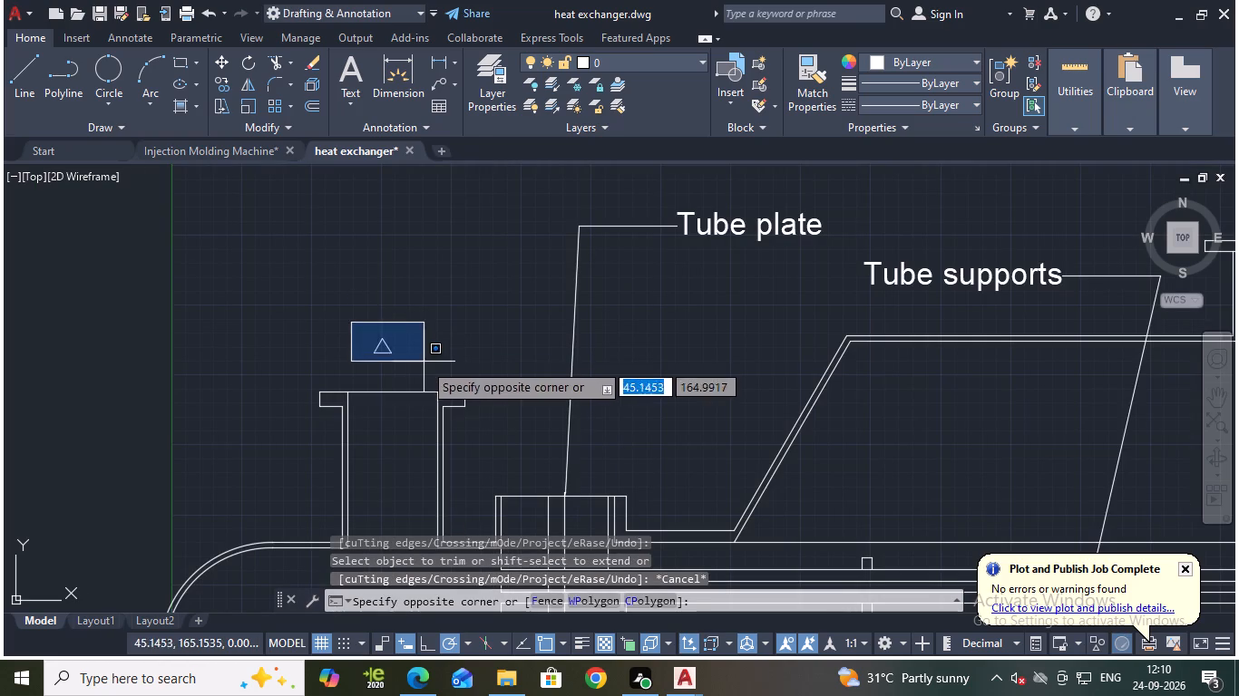
left_click(424, 362)
left_click(249, 68)
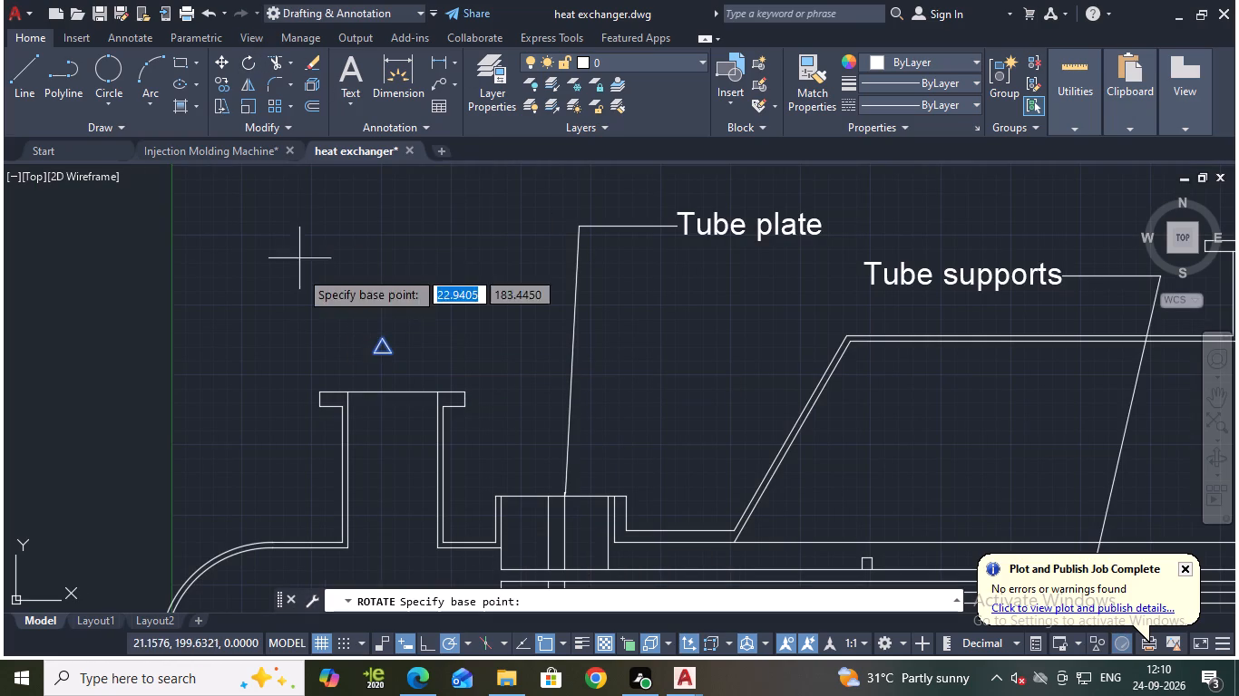
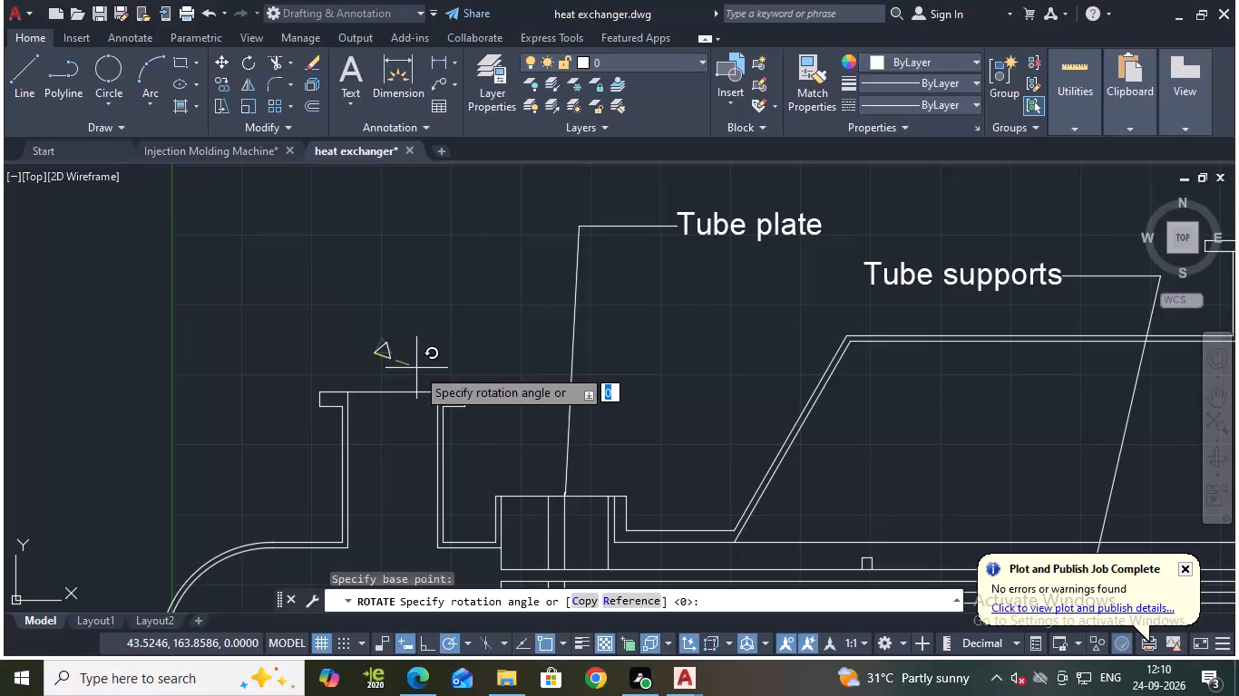
Rotate the small triangular arrowhead above the steam-side upper nozzle so that it points down toward the flange.
left_click(416, 424)
key("Escape")
Draw a short vertical line upward from the middle of the triangle's top edge as the arrow's shaft.
left_click(11, 67)
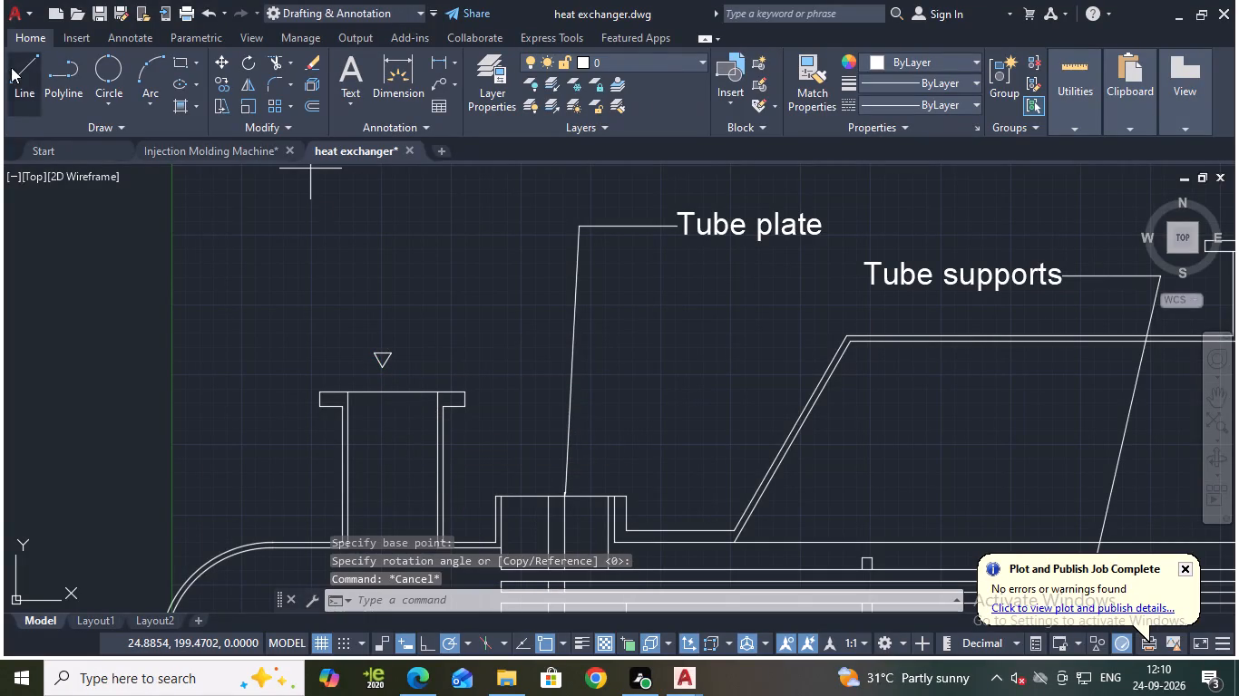
left_click(384, 354)
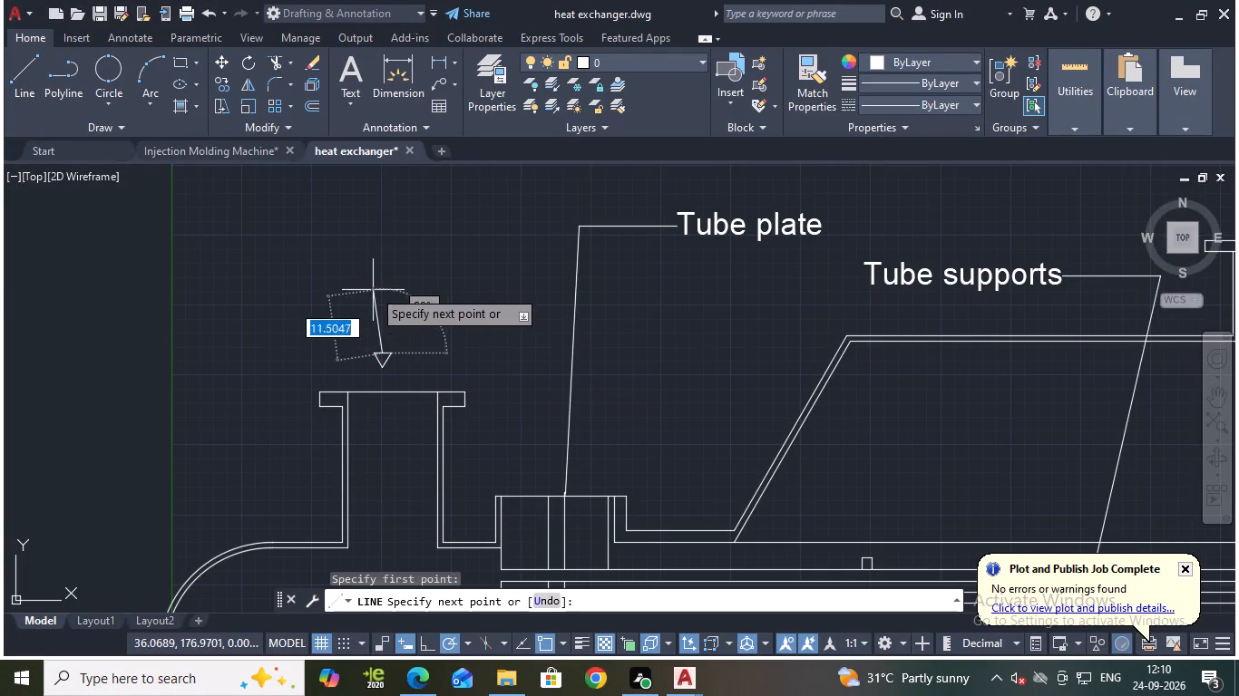
left_click(381, 286)
key("Escape")
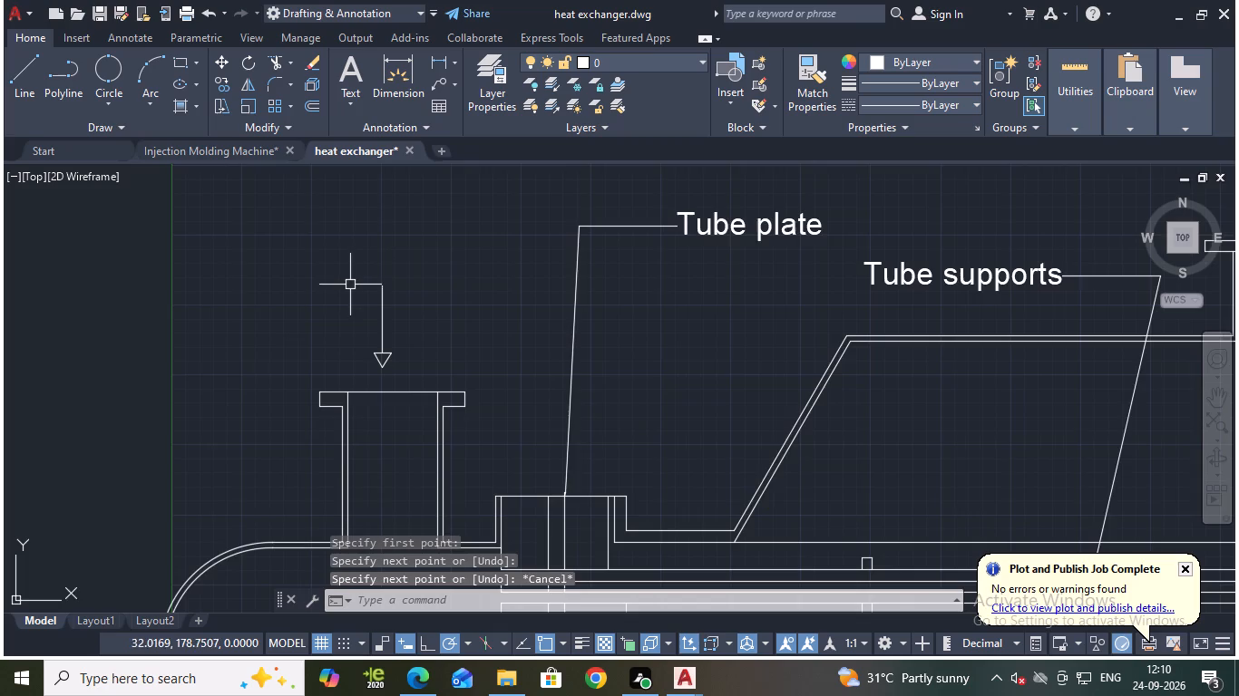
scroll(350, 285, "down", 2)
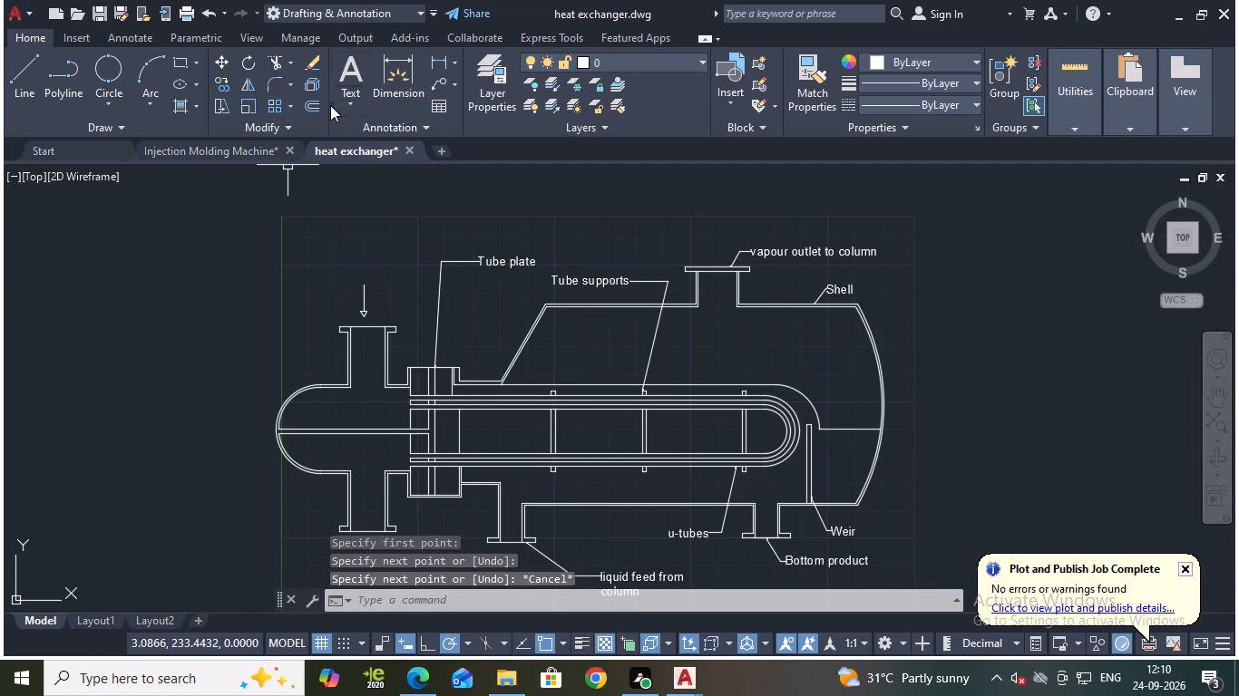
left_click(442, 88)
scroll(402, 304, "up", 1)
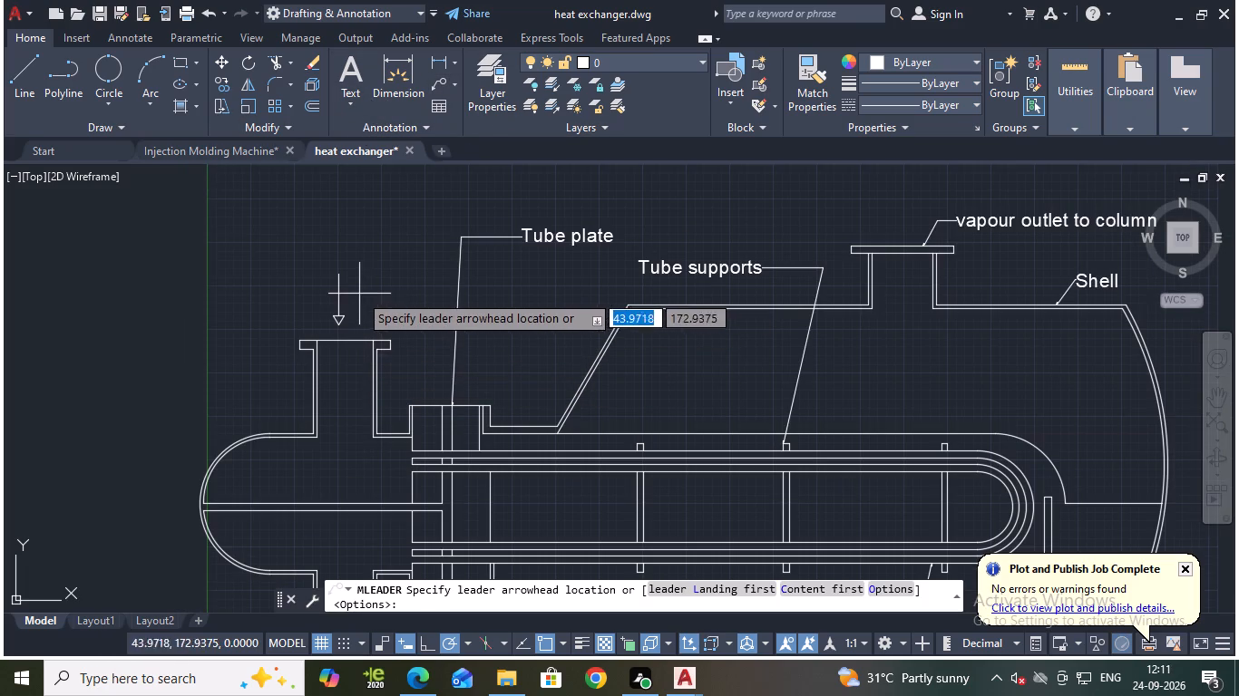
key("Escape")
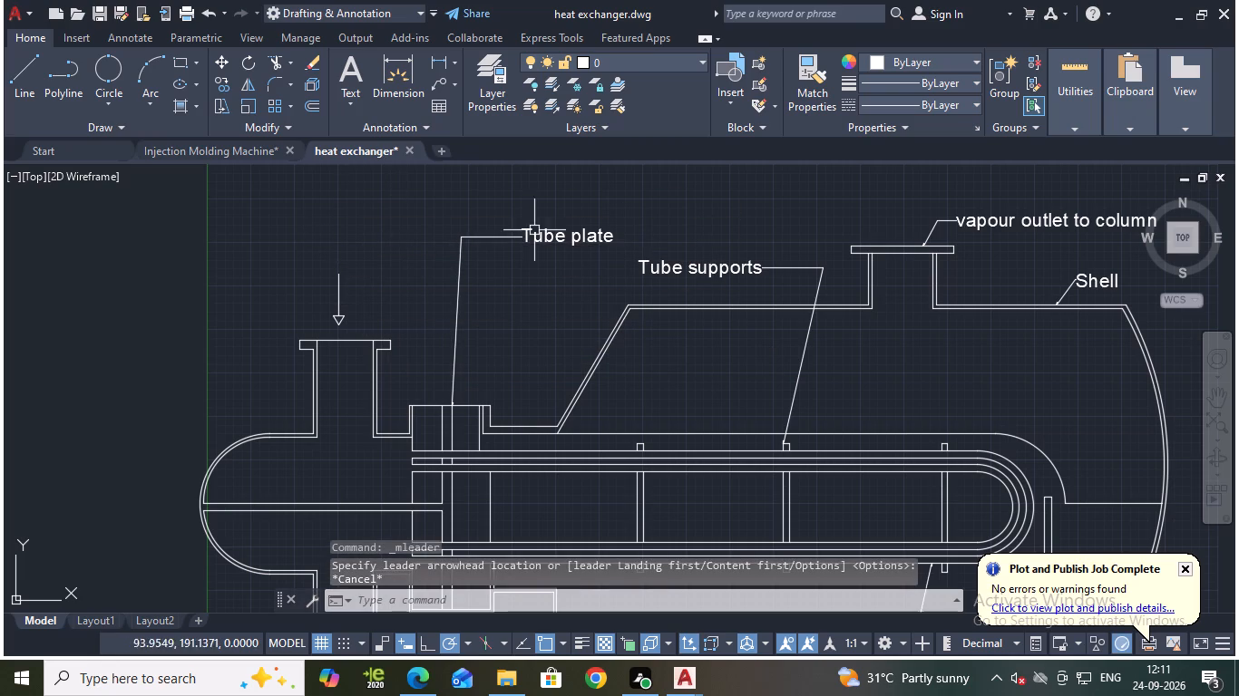
Add the multiline text "Steam inlet" with a text height of 4 above the downward arrow.
key("t")
key("Return")
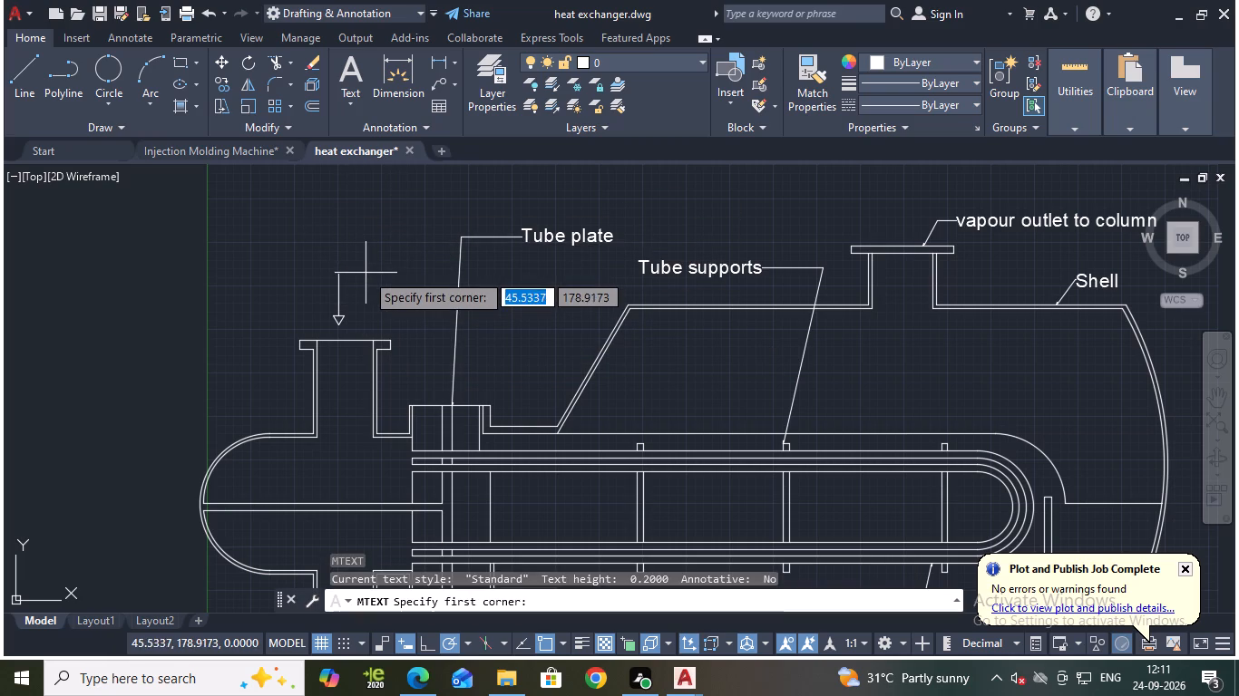
left_click(285, 235)
left_click(411, 258)
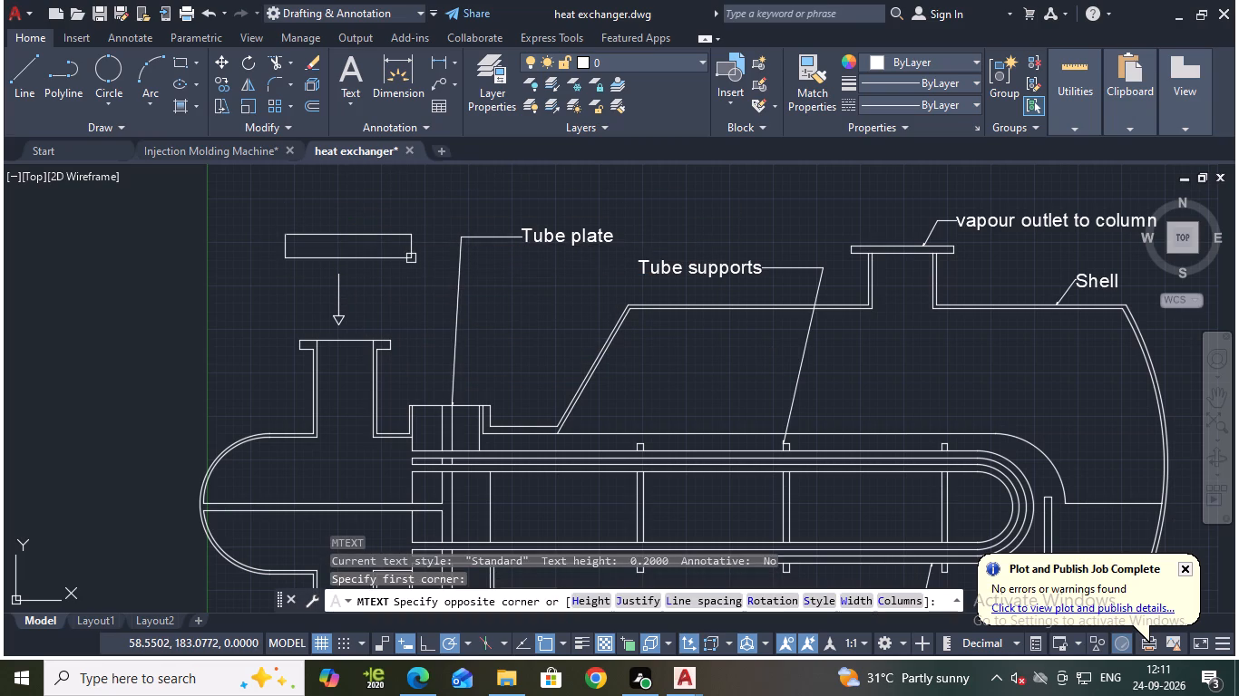
left_click(262, 88)
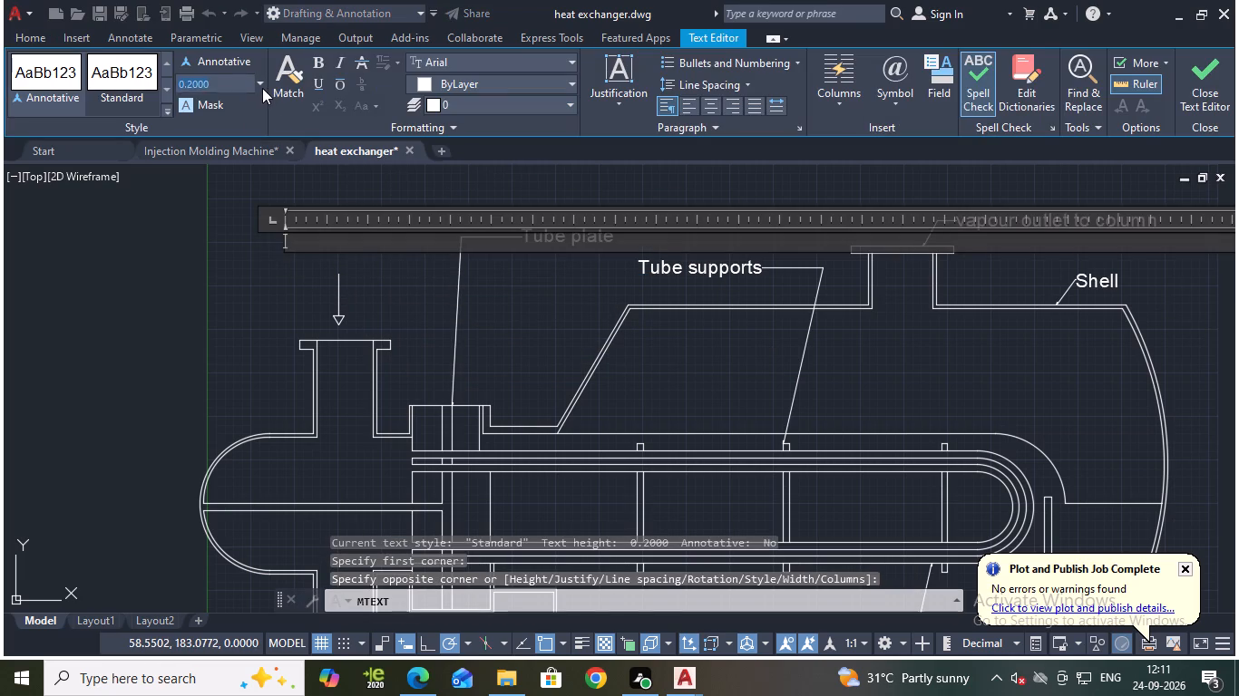
left_click(218, 125)
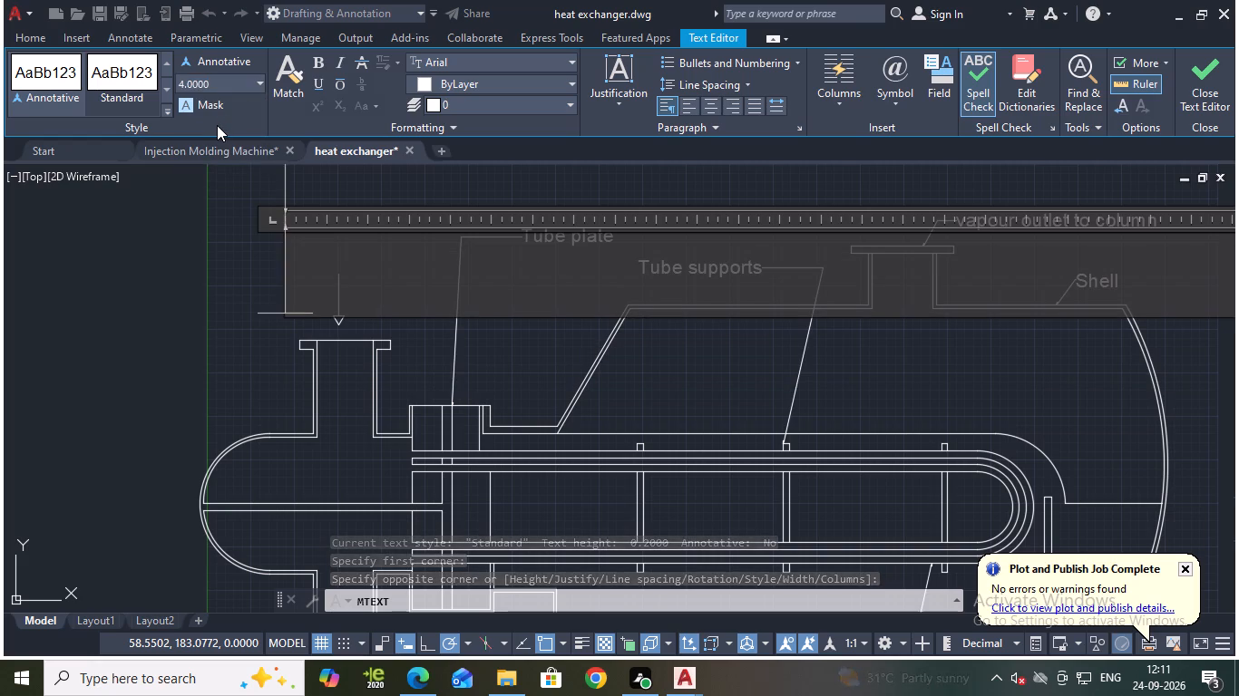
type("ss")
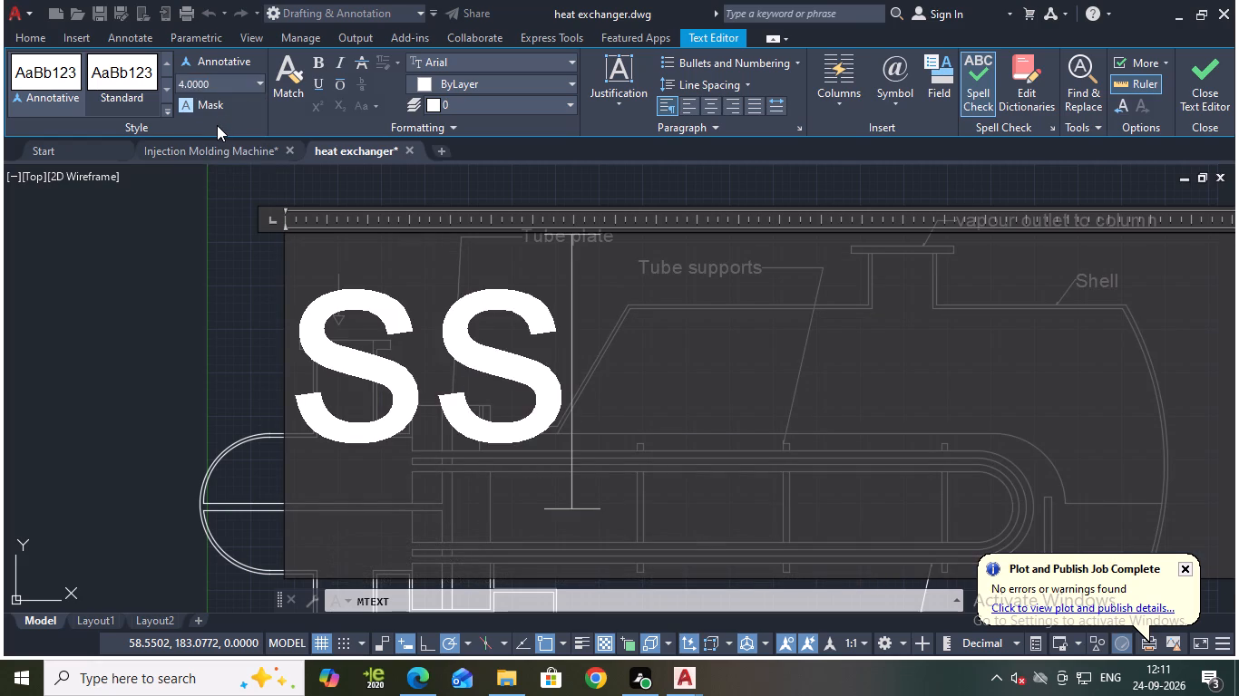
key("BackSpace")
key("BackSpace")
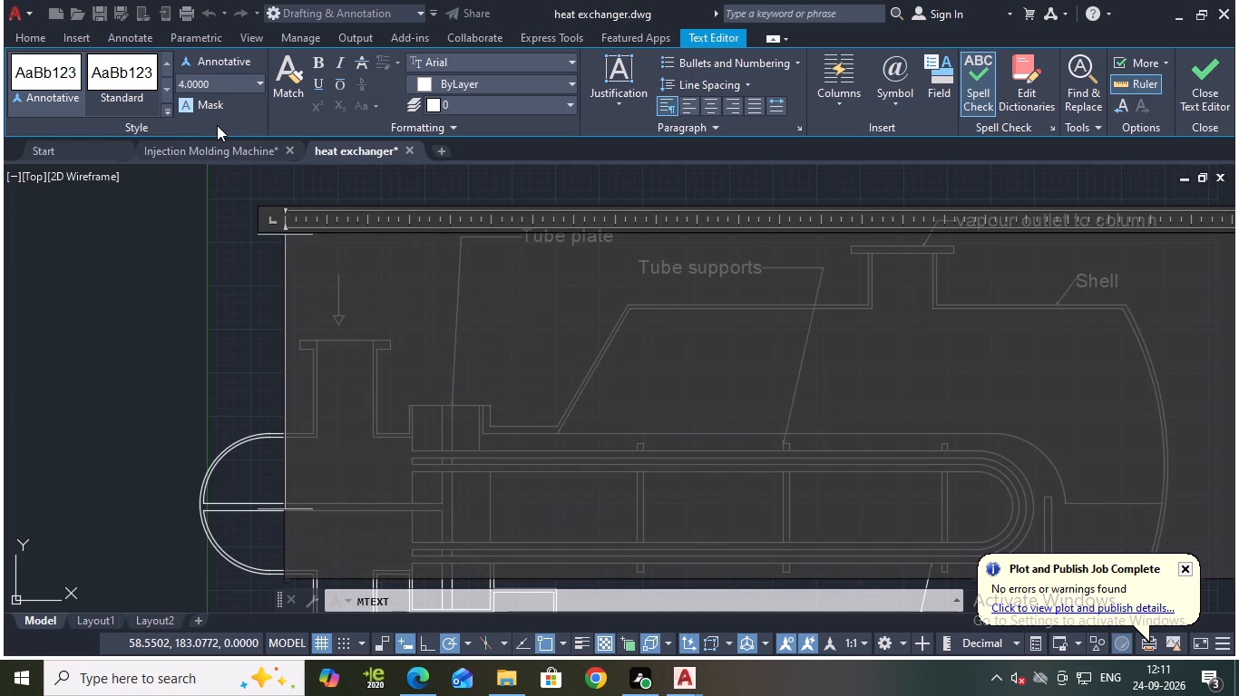
type("team")
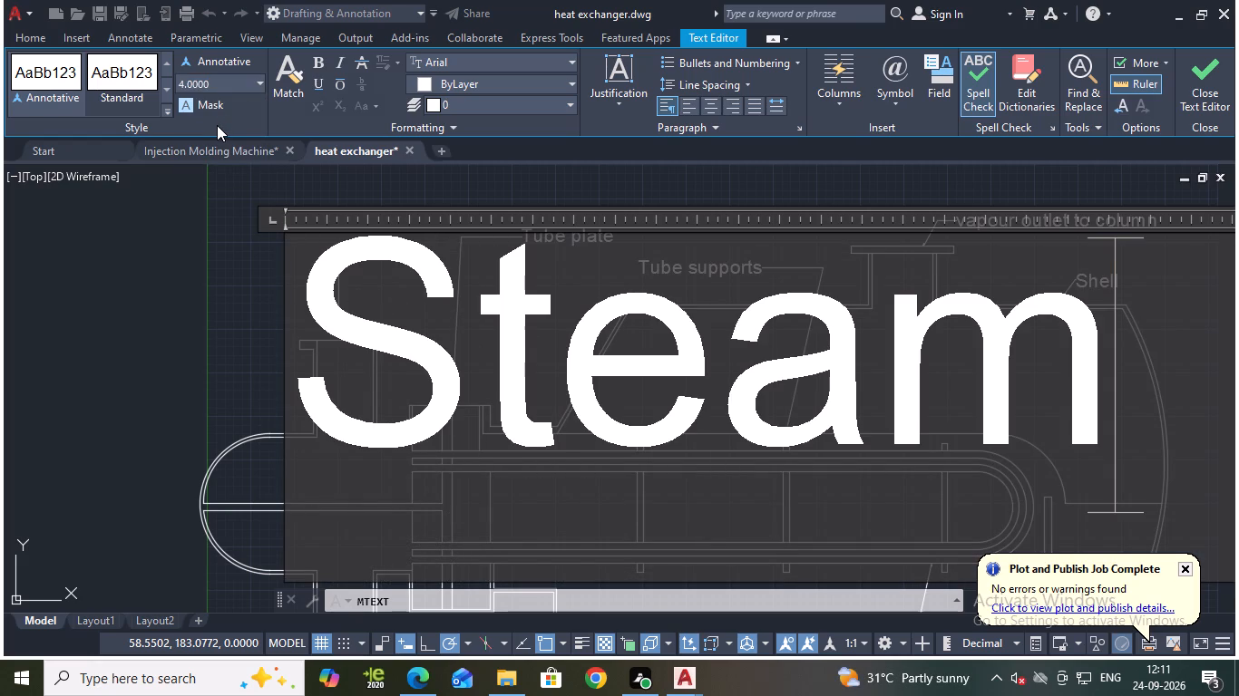
key("space")
type("inlet")
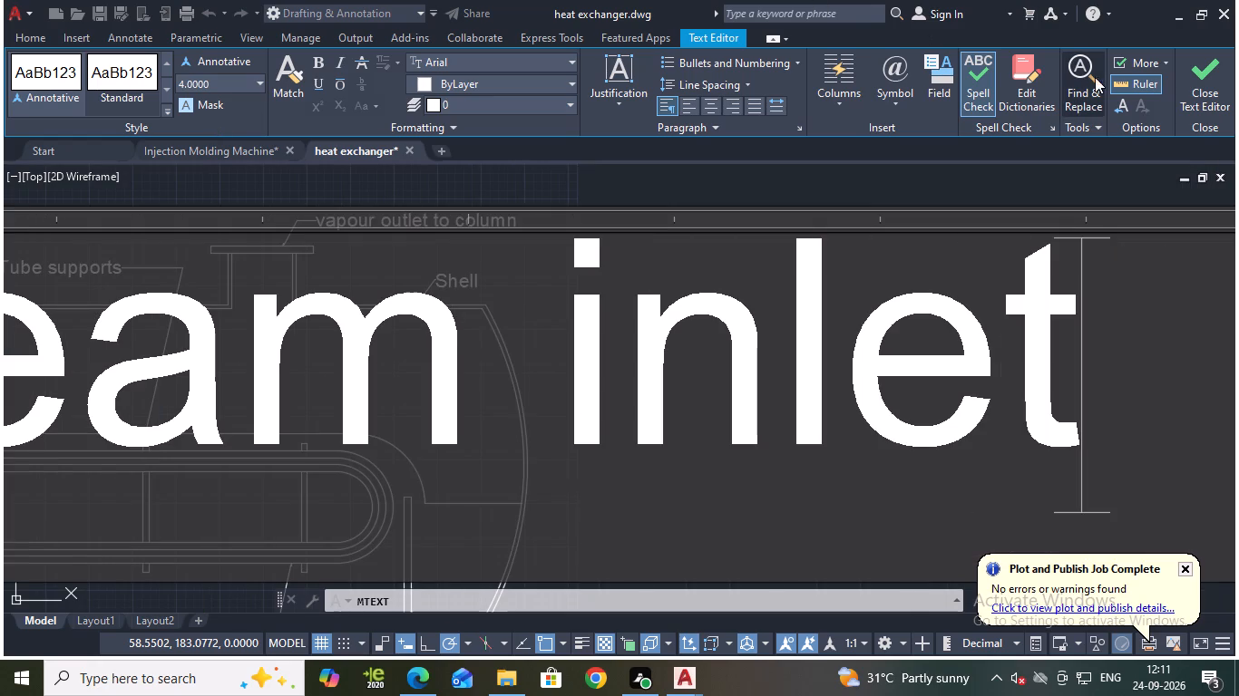
left_click(1197, 97)
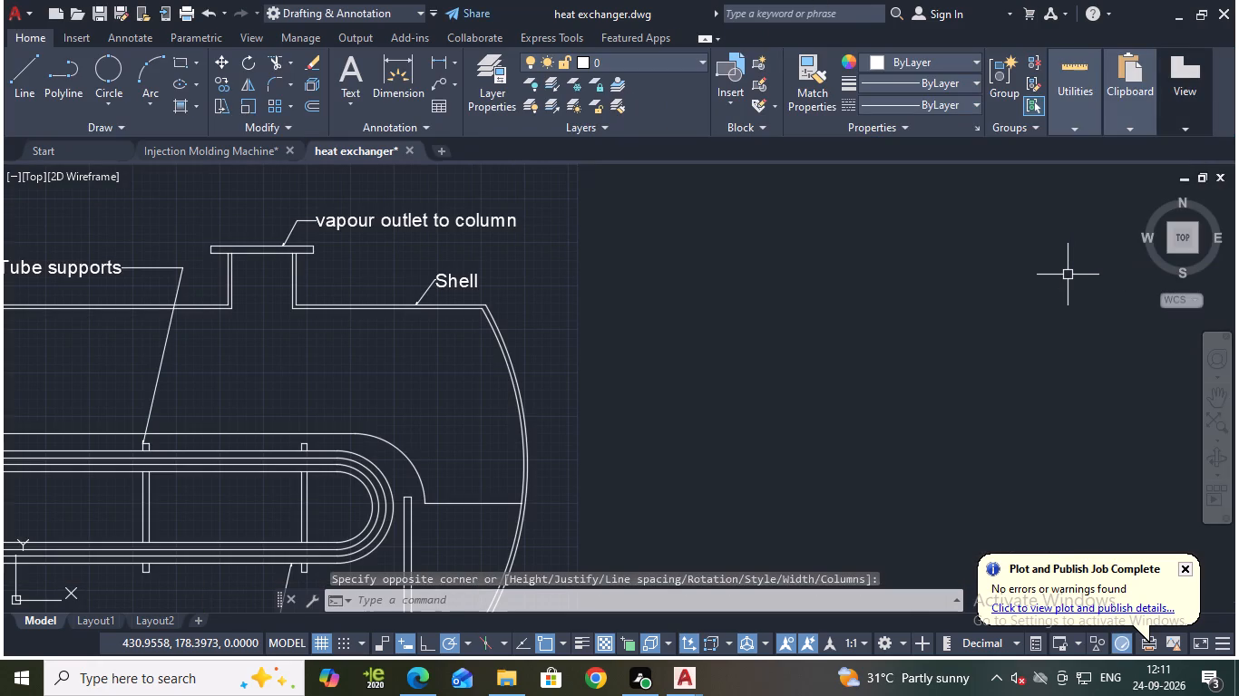
Move the "Steam inlet" text slightly so that it sits centred just above the arrow.
scroll(806, 295, "down", 2)
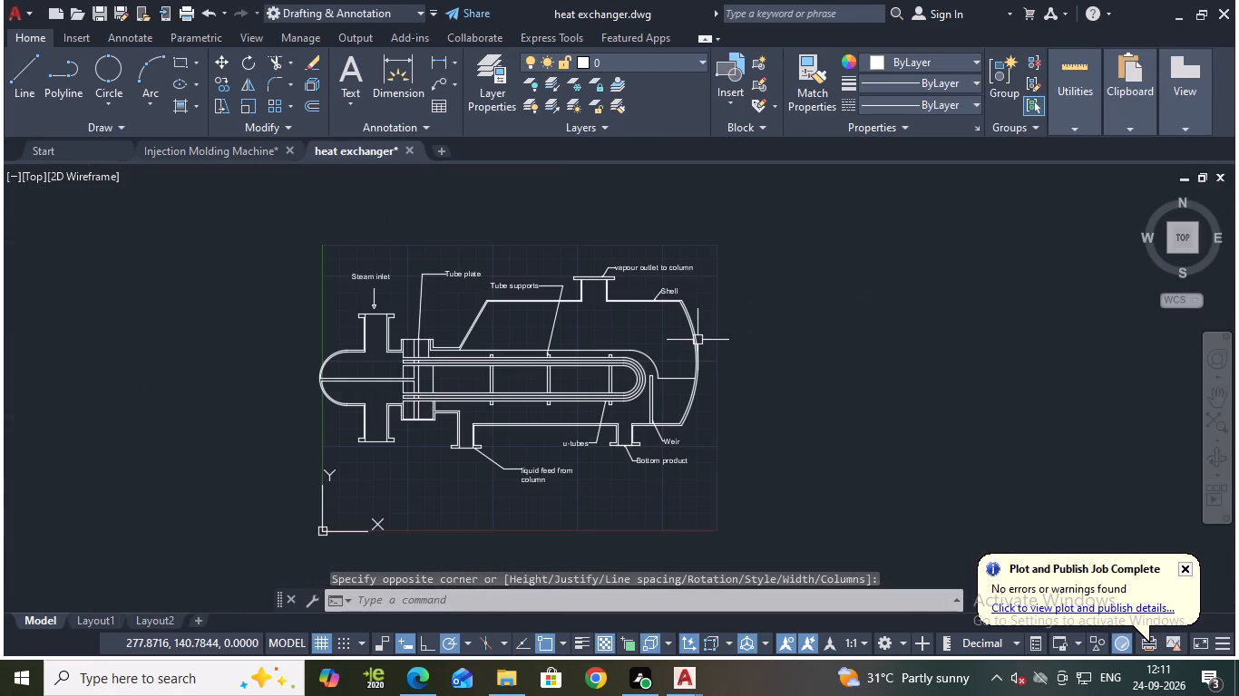
scroll(371, 302, "up", 1)
left_click(371, 266)
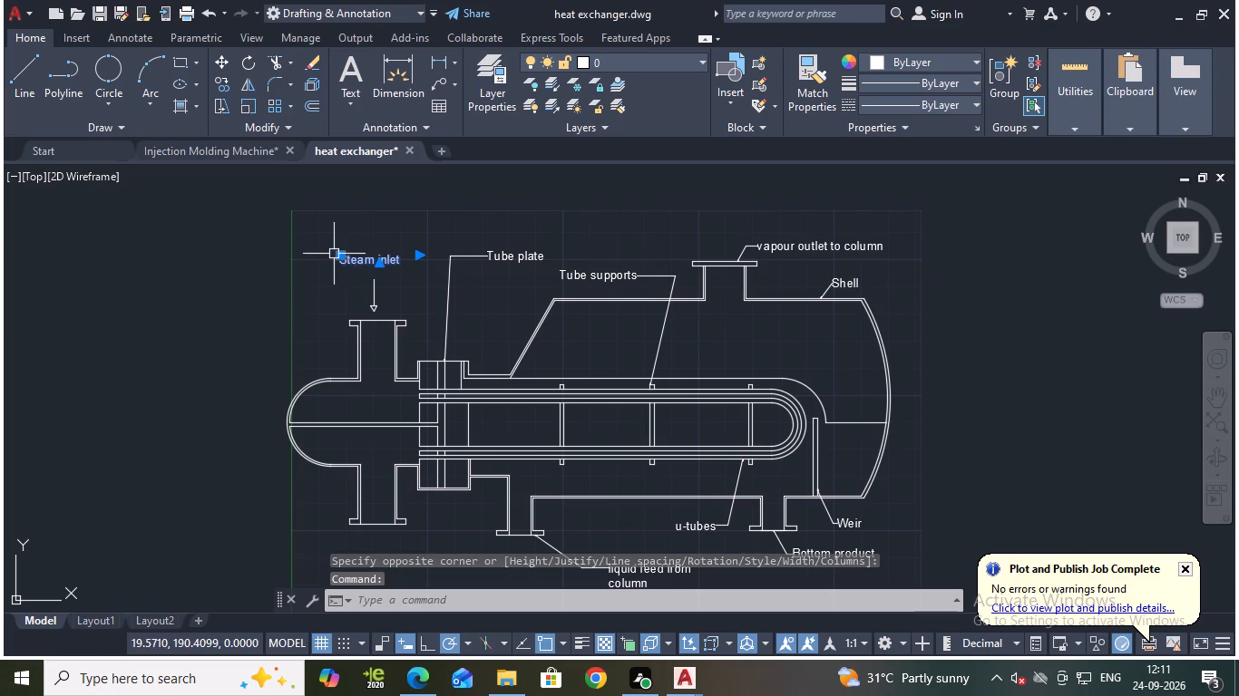
left_click(339, 256)
left_click(346, 259)
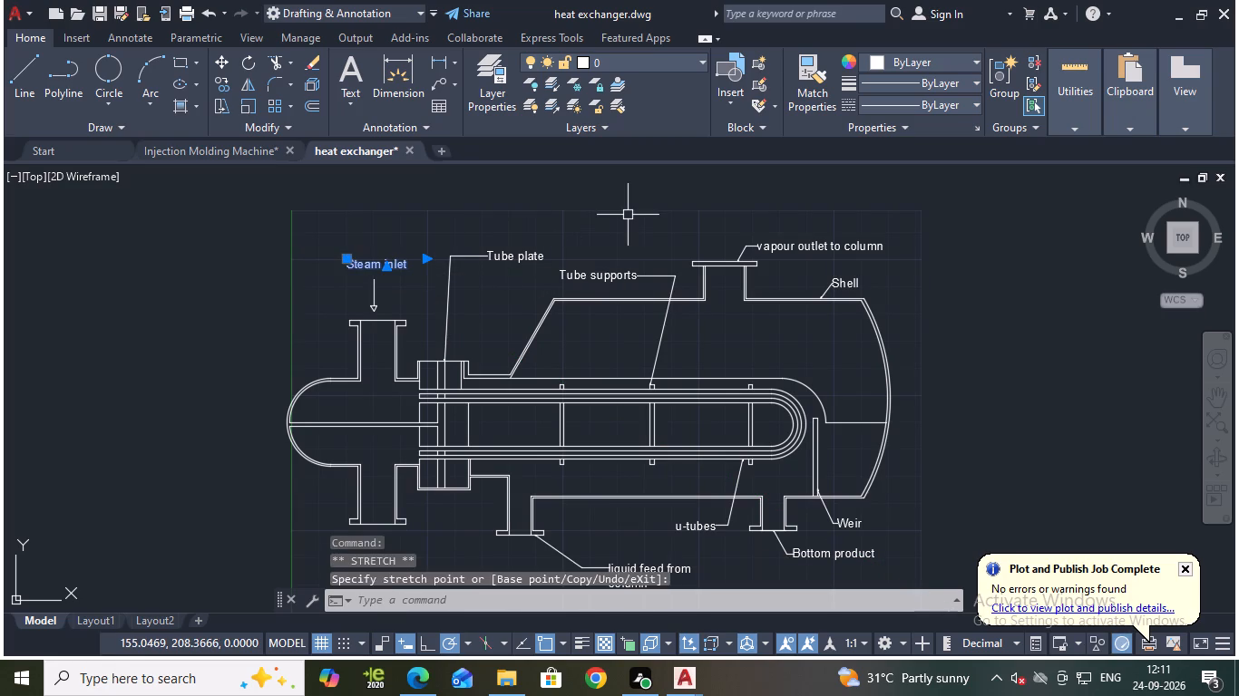
key("Escape")
Save the heat exchanger drawing.
key("ctrl+s")
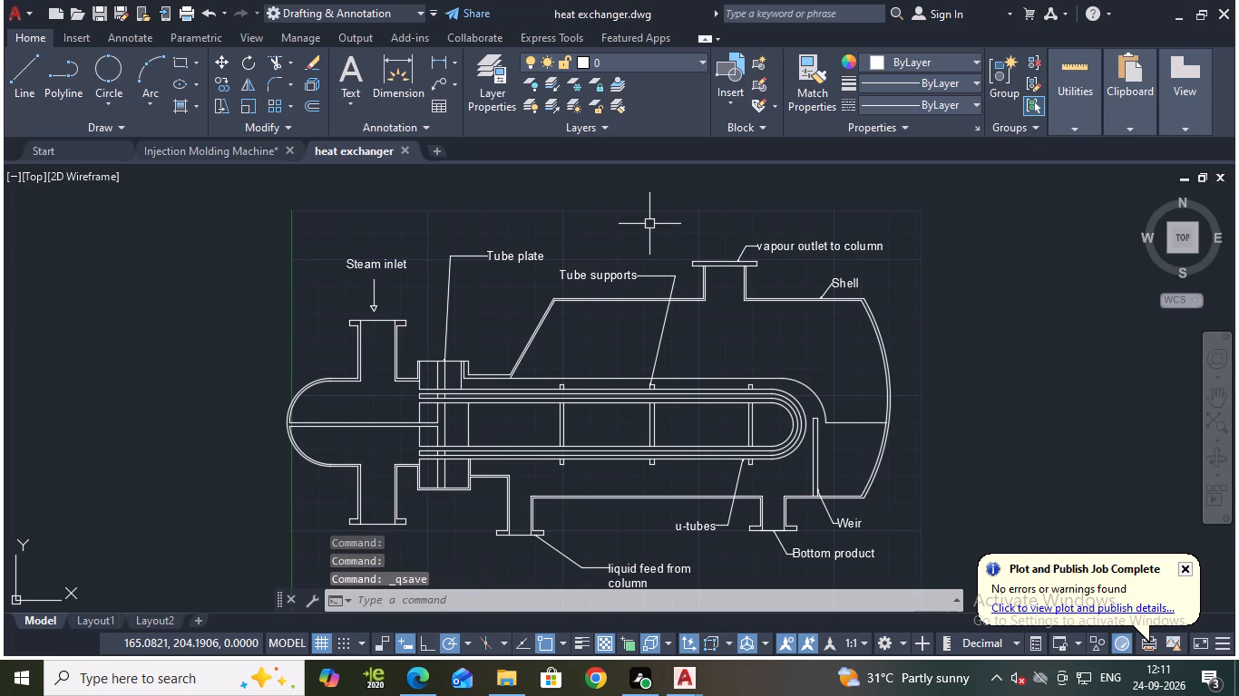
Copy the "liquid feed from column" leader and paste the copy below the lower nozzle under the rounded channel head.
middle_click_drag(834, 361, 845, 303)
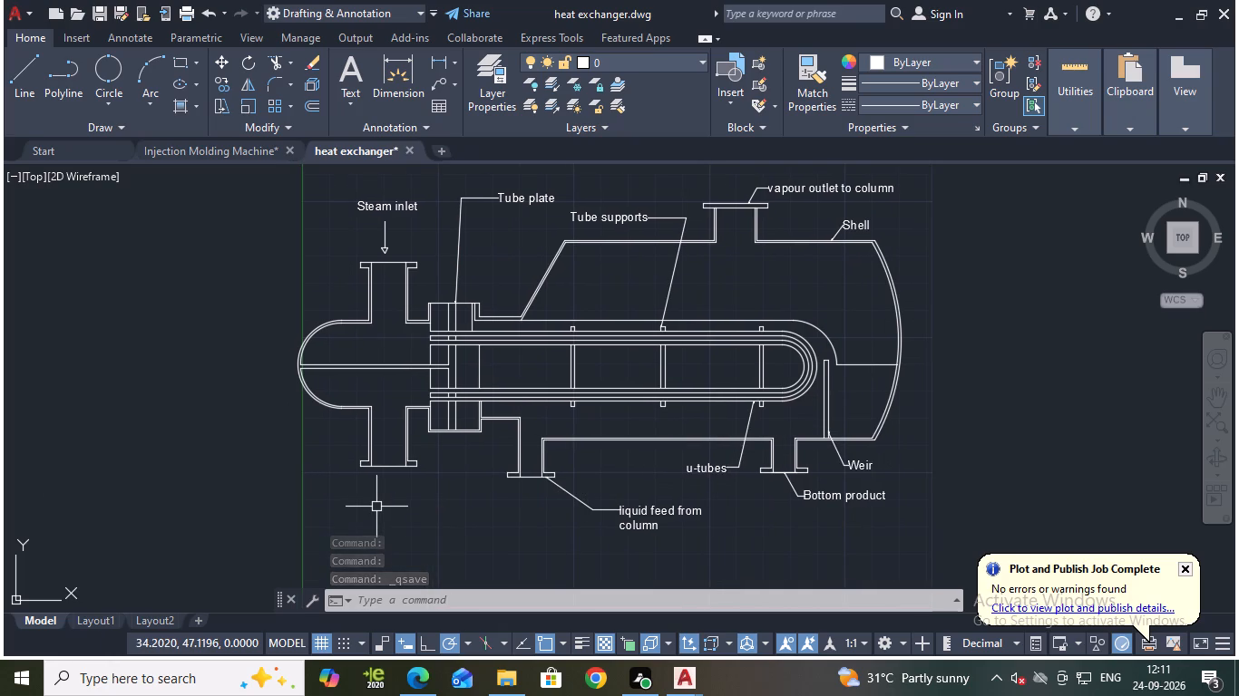
middle_click_drag(372, 507, 376, 483)
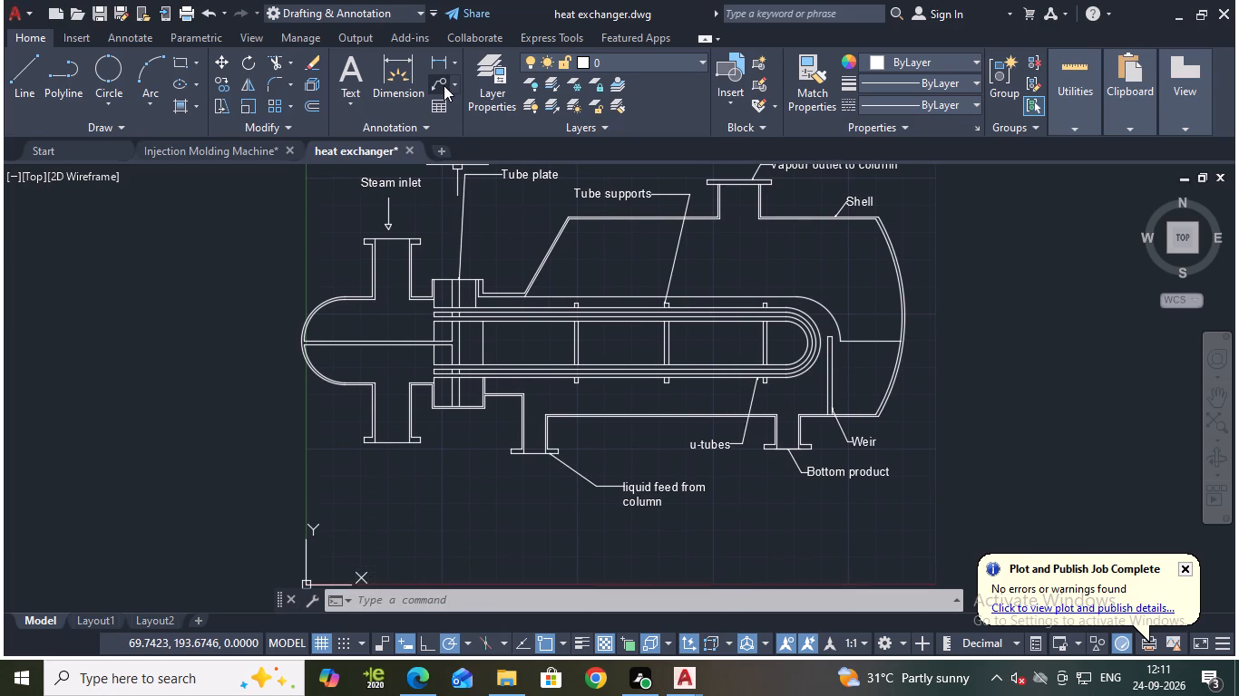
left_click(444, 85)
key("Escape")
left_click(647, 480)
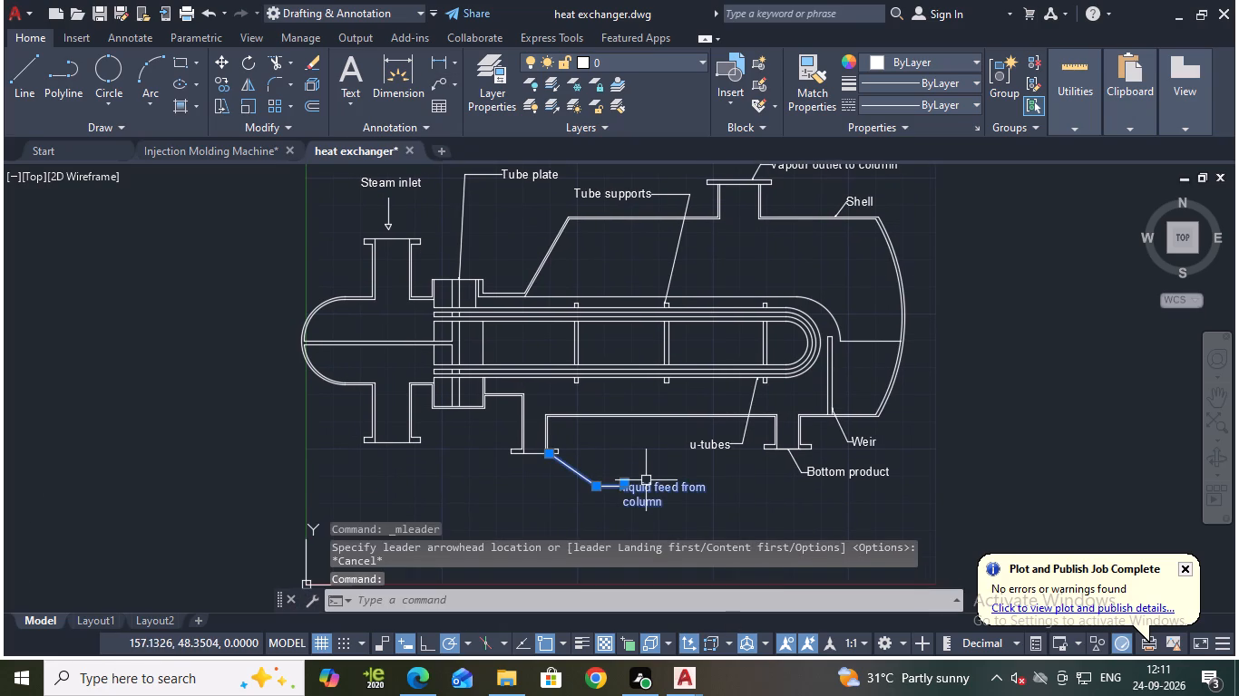
key("ctrl+c")
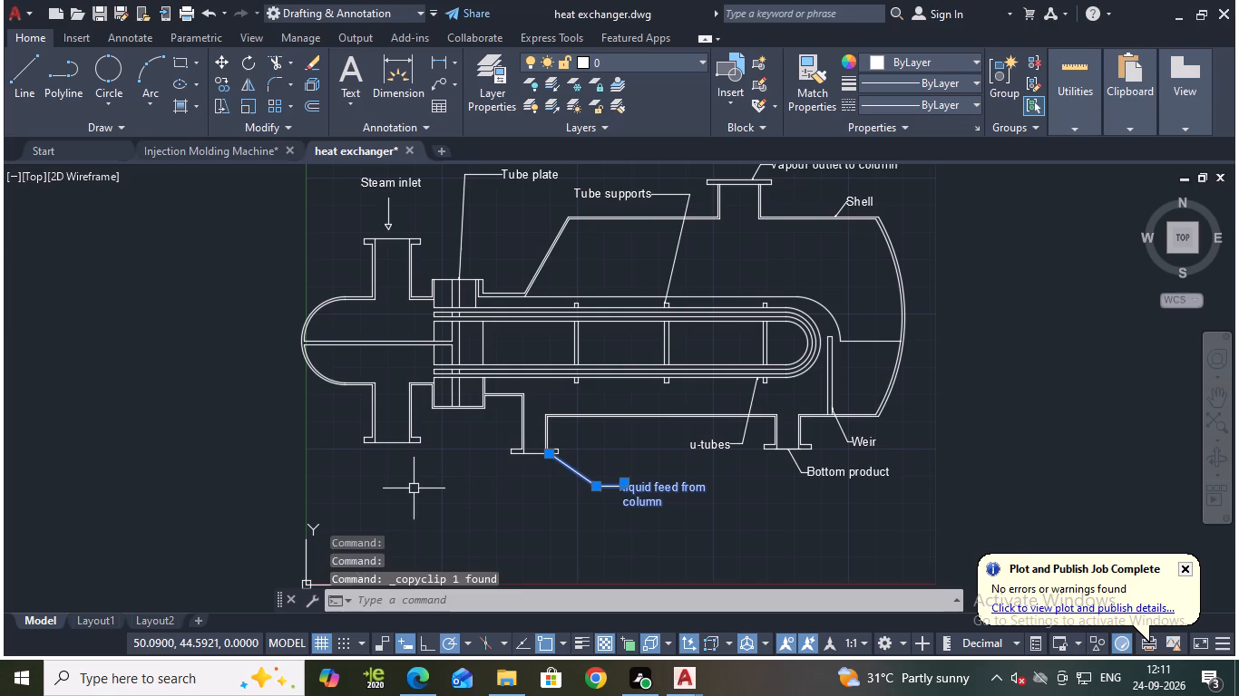
key("ctrl+v")
left_click(401, 513)
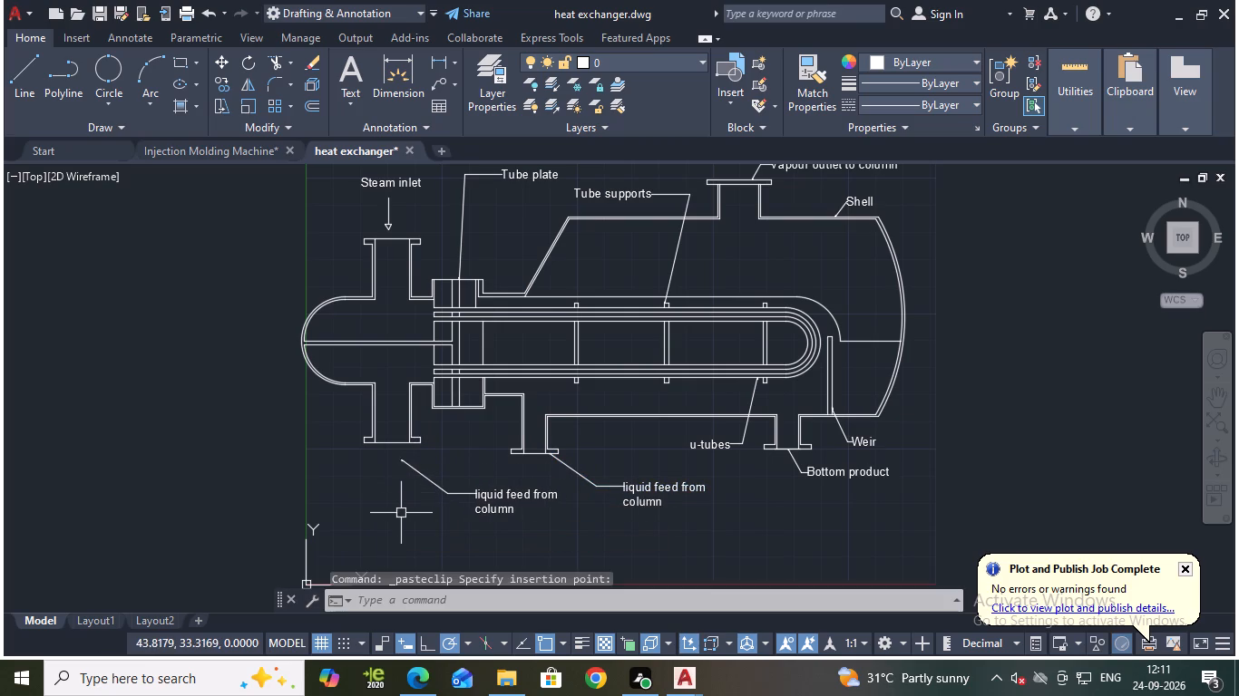
Stretch the pasted leader's arrow end onto the bottom edge of the lower nozzle flange under the channel head.
left_click(401, 461)
scroll(400, 461, "up", 3)
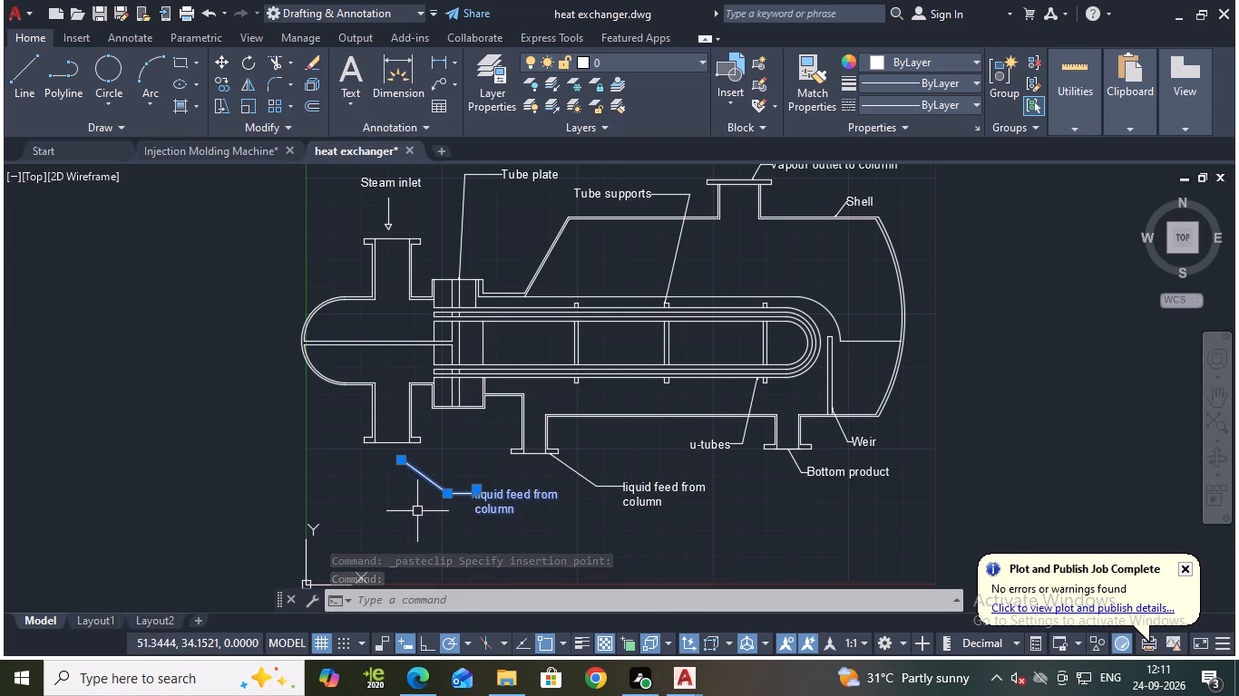
scroll(411, 511, "up", 1)
left_click(388, 430)
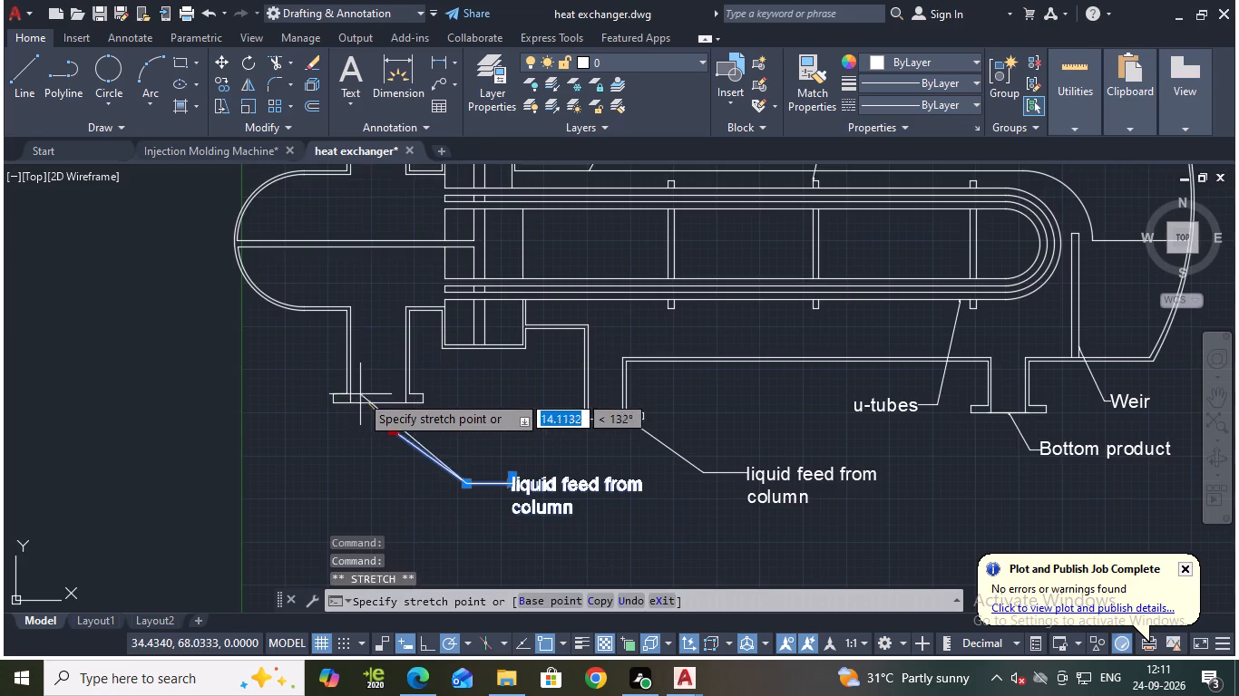
left_click(370, 404)
key("Escape")
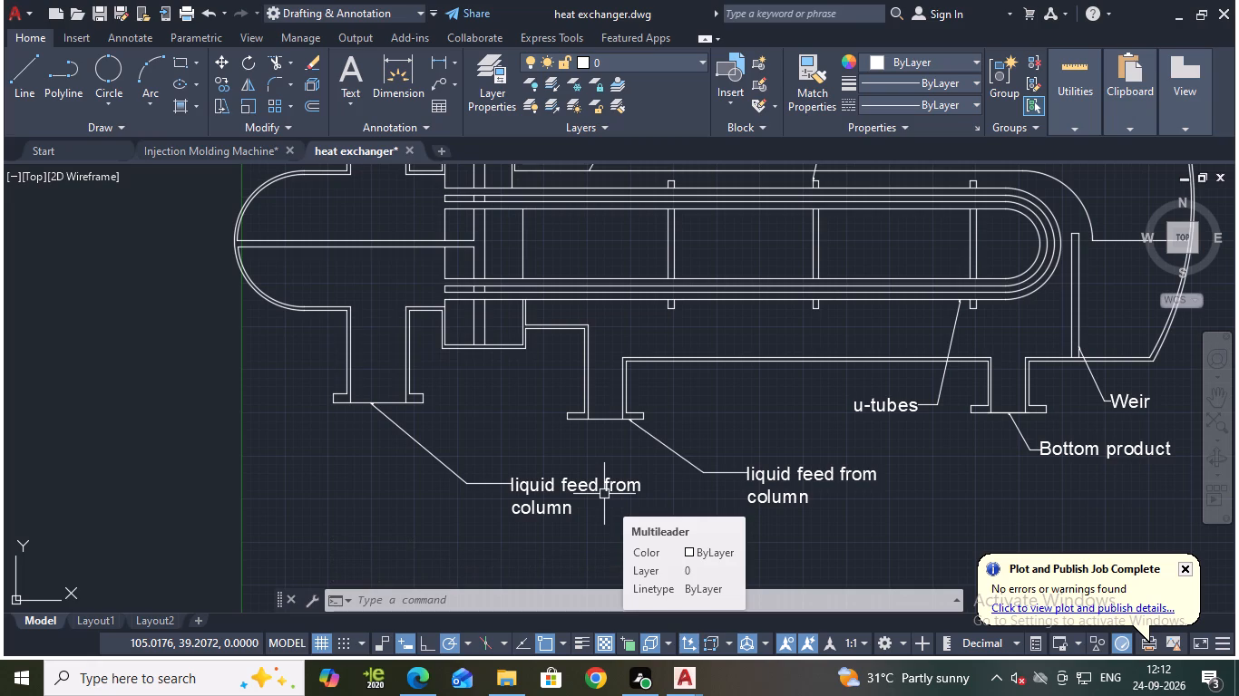
Replace the text of the copied leader below the channel head's lower nozzle with "Condensate outlet".
double_click(580, 492)
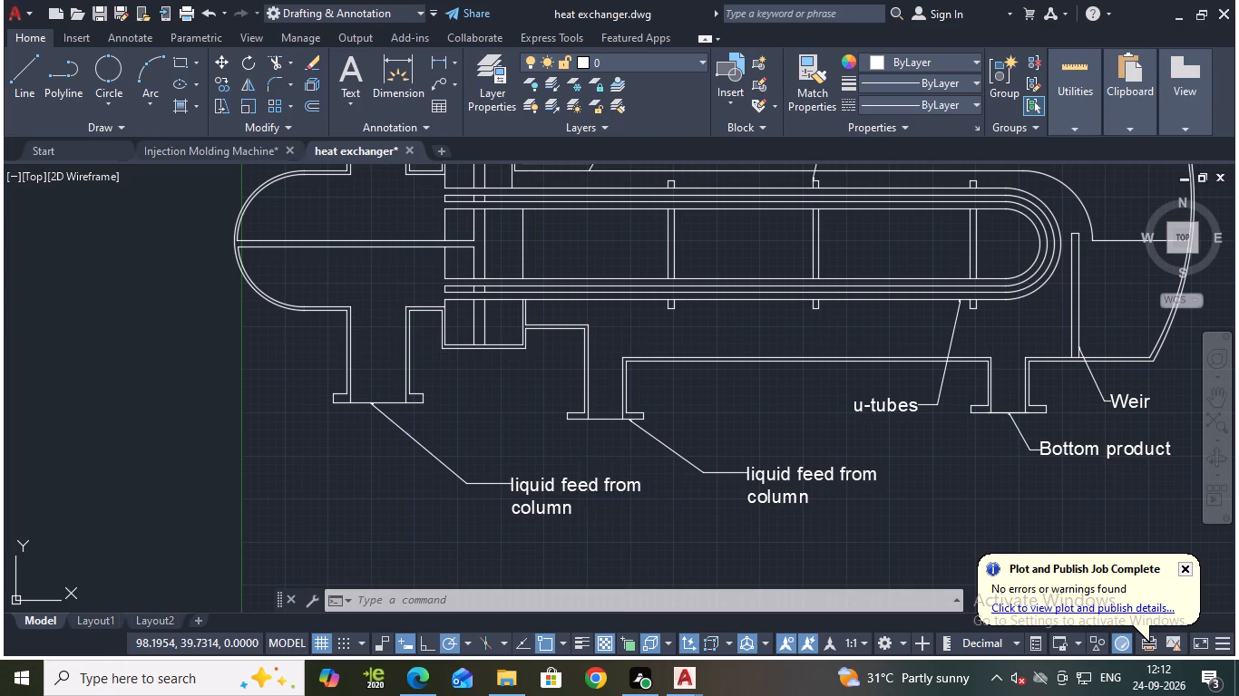
left_click(619, 507)
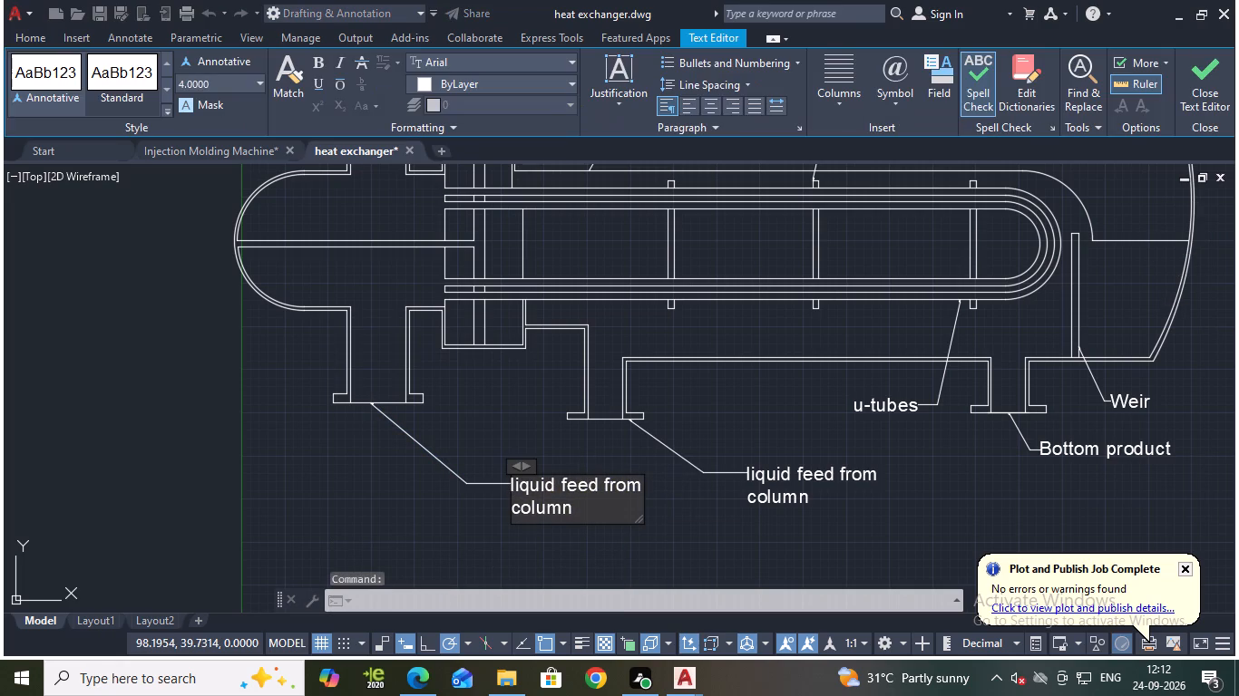
key("BackSpace")
key("BackSpace")
key("BackSpace")
key("BackSpace")
key("BackSpace")
key("BackSpace")
key("BackSpace")
key("BackSpace")
key("BackSpace")
key("BackSpace")
key("BackSpace")
key("BackSpace")
key("BackSpace")
key("BackSpace")
key("BackSpace")
key("BackSpace")
key("BackSpace")
key("BackSpace")
key("BackSpace")
key("BackSpace")
key("BackSpace")
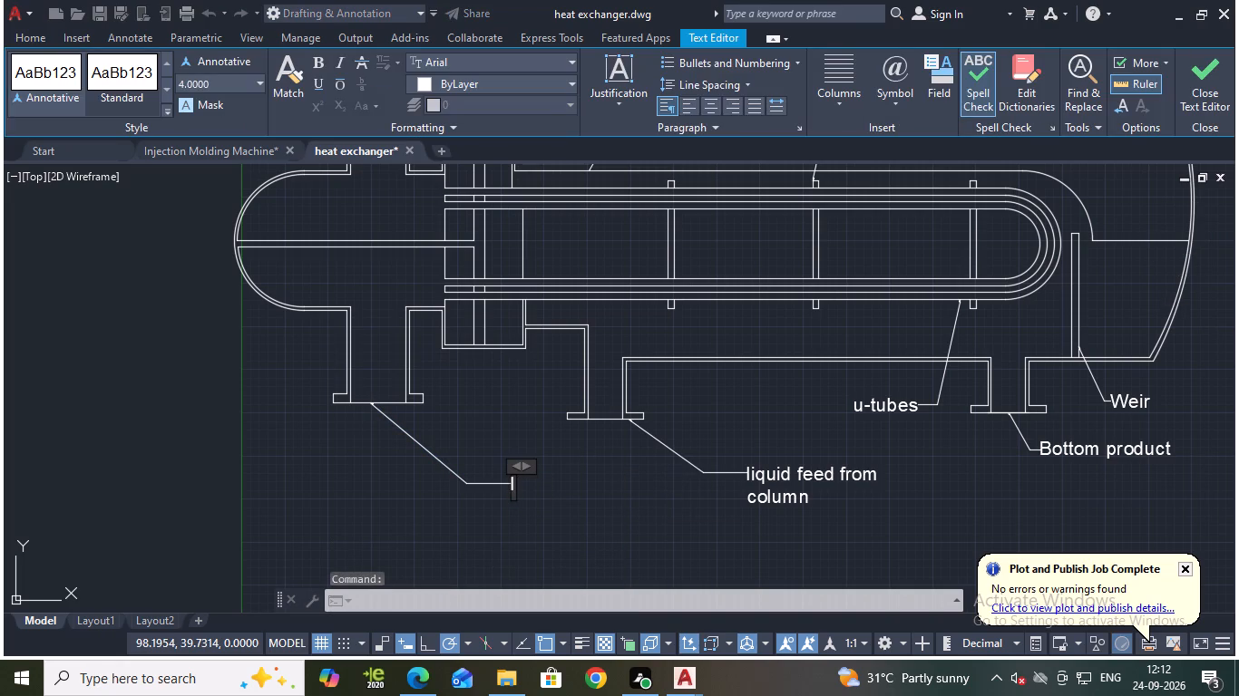
key("BackSpace")
key("Tab")
key("c")
key("Tab")
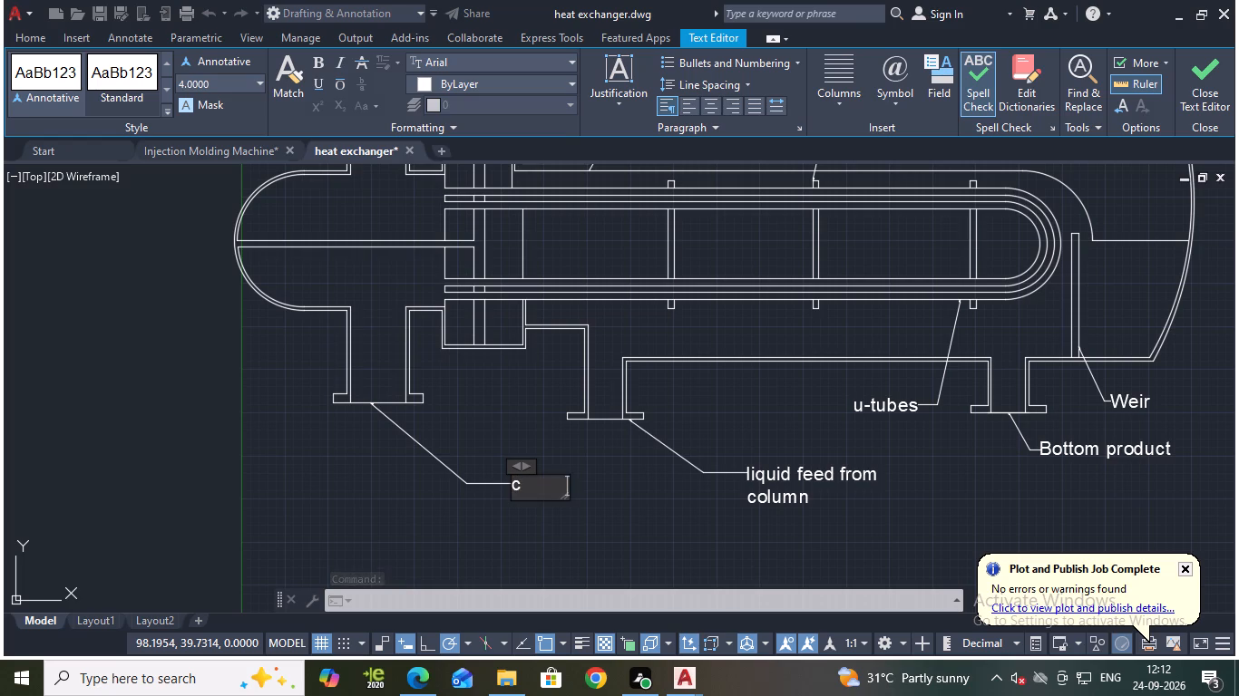
key("BackSpace")
key("c")
key("BackSpace")
key("BackSpace")
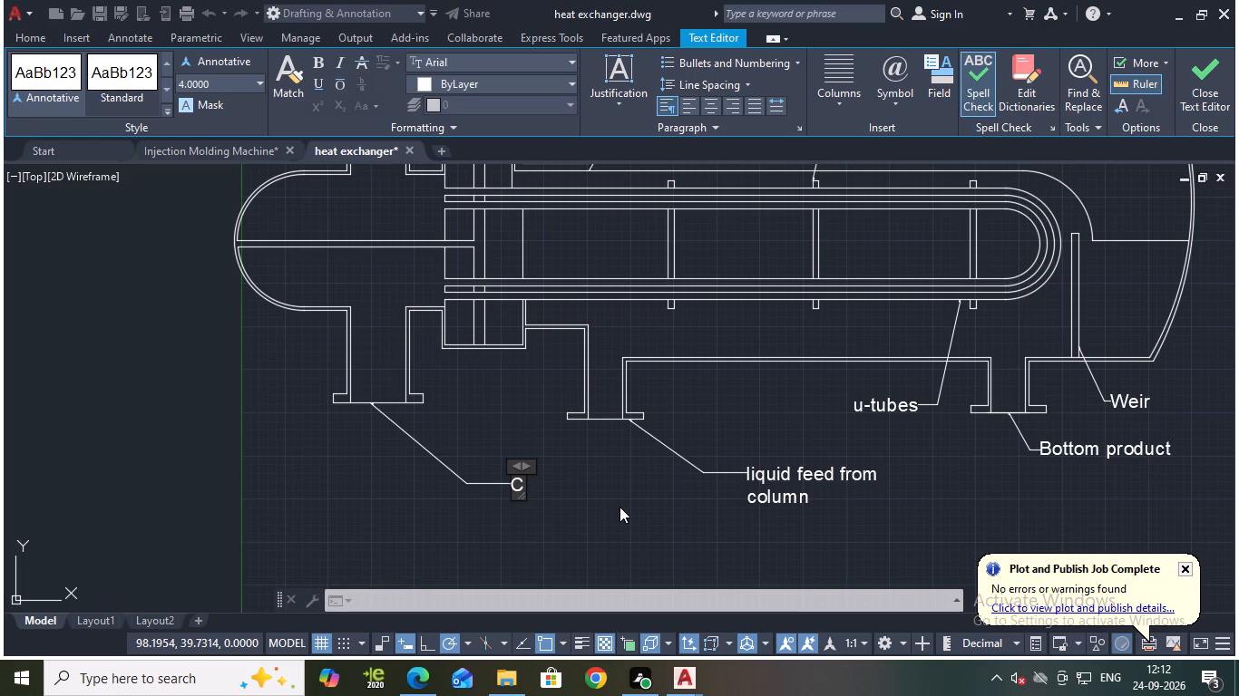
type("ondensate")
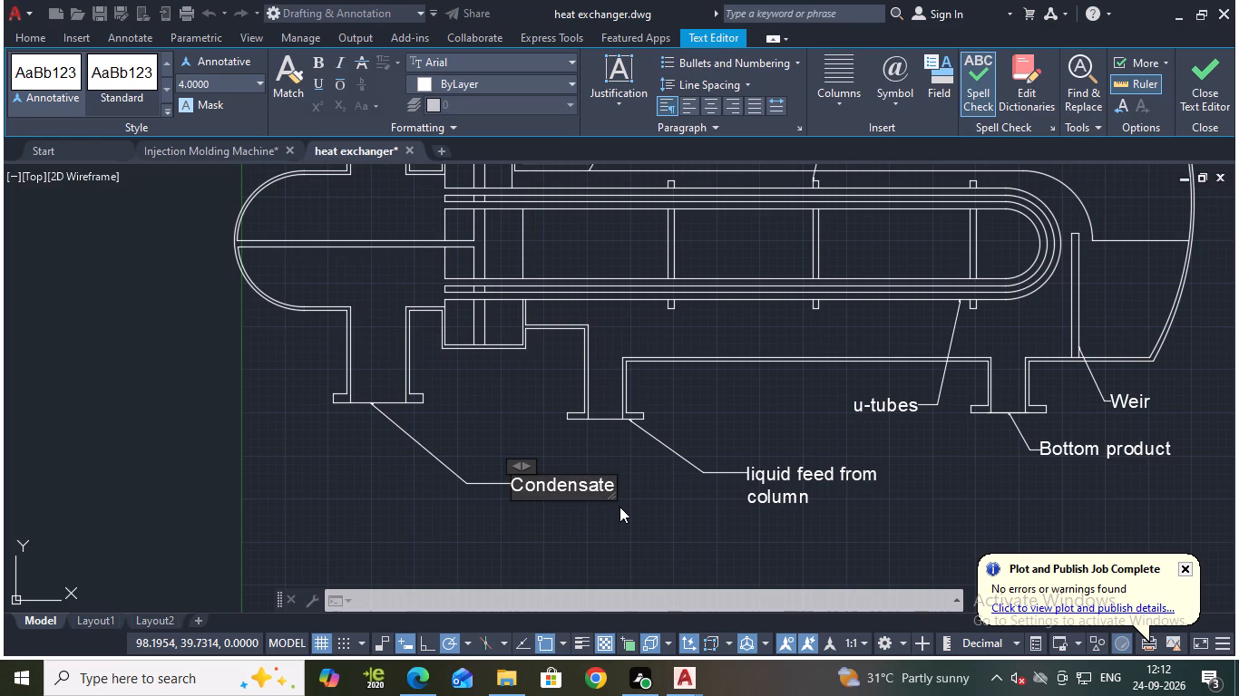
key("space")
type("ou")
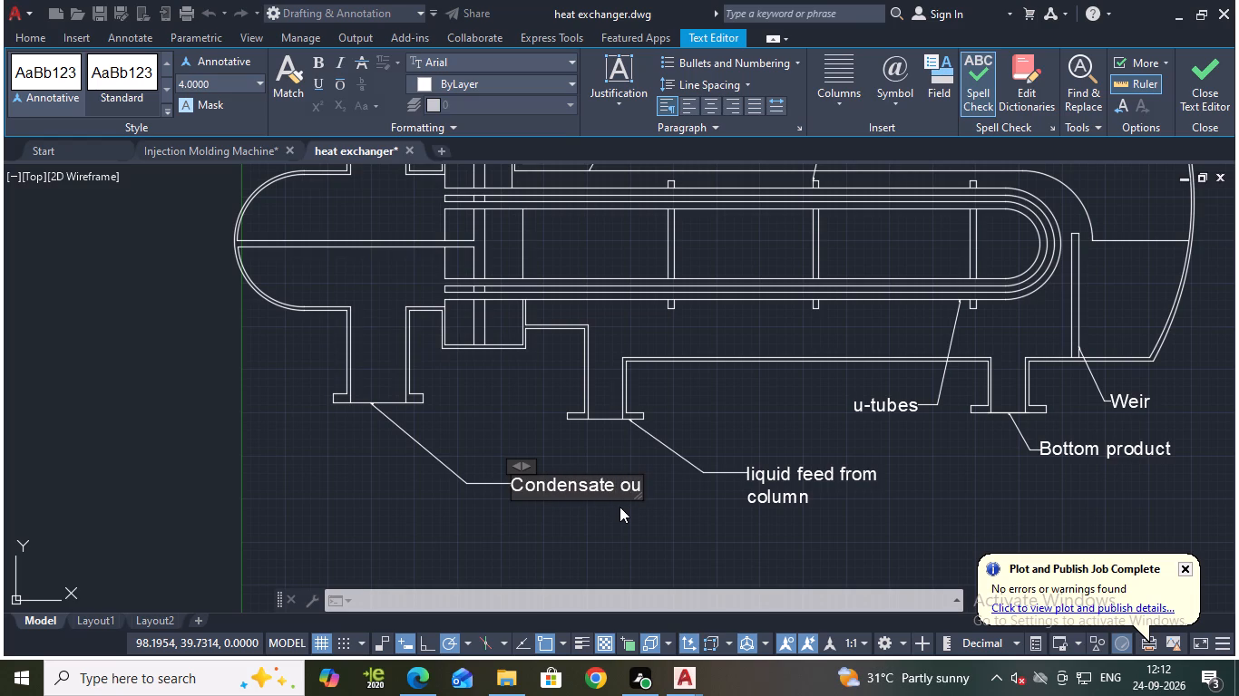
type("tlet")
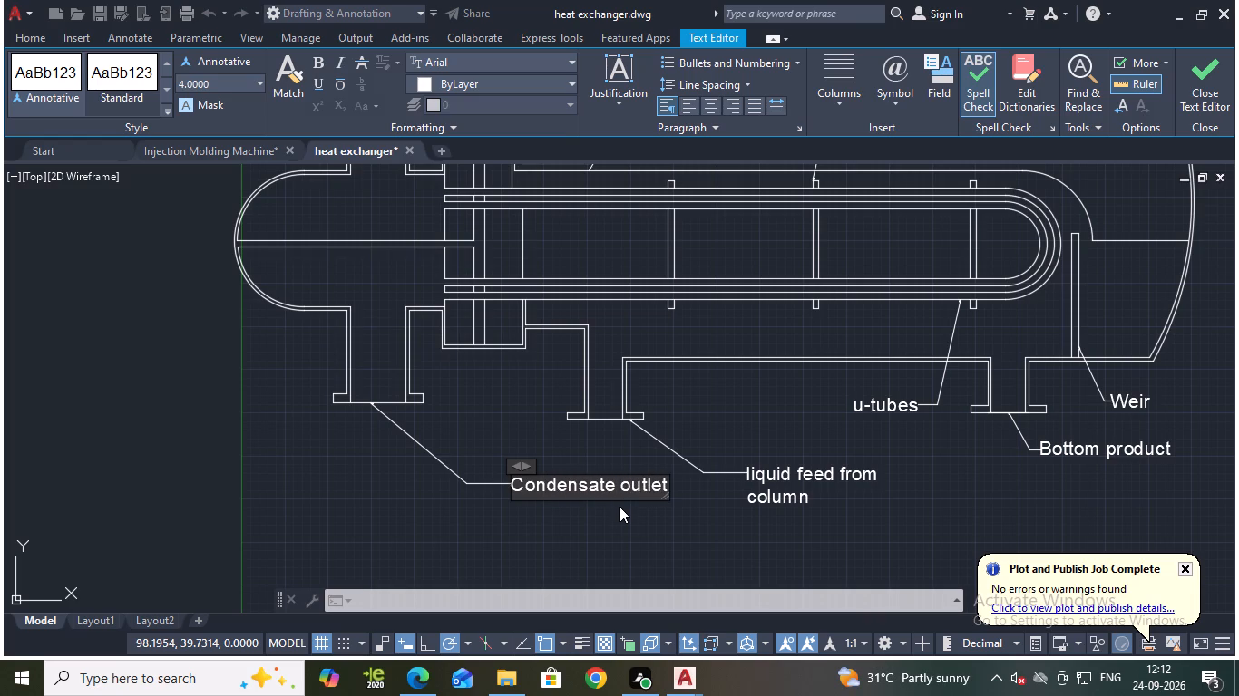
left_click(1209, 115)
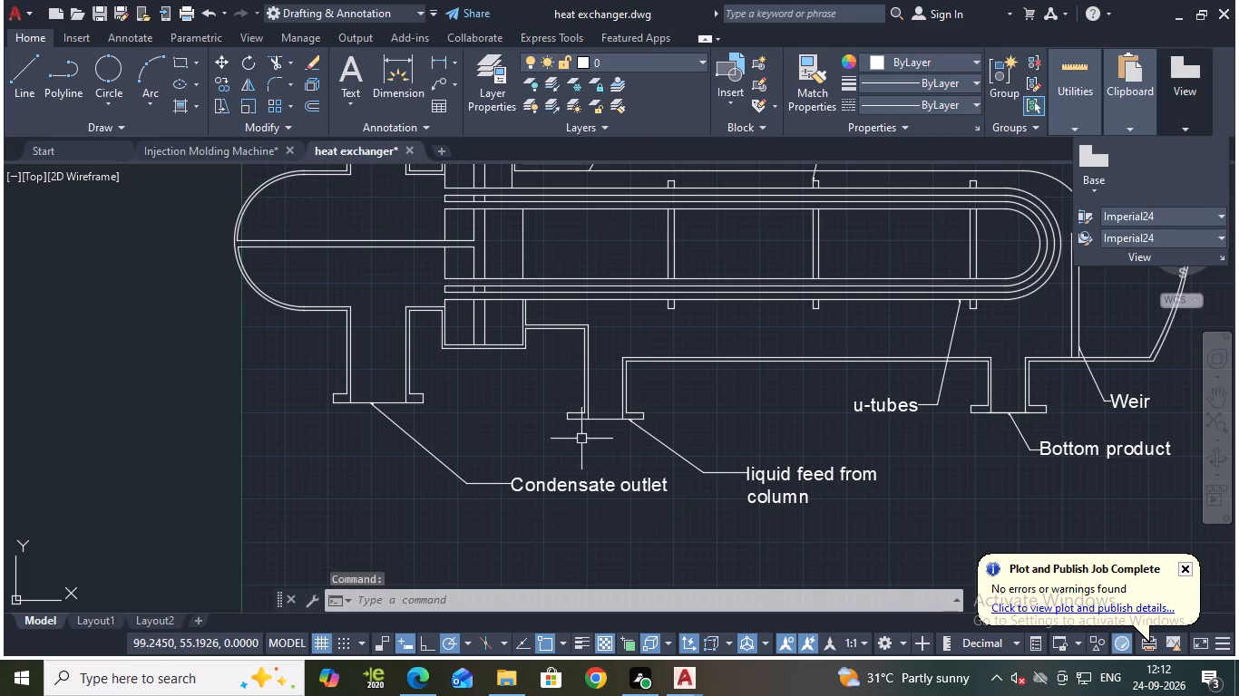
Save the heat exchanger drawing.
scroll(575, 457, "down", 1)
key("ctrl+s")
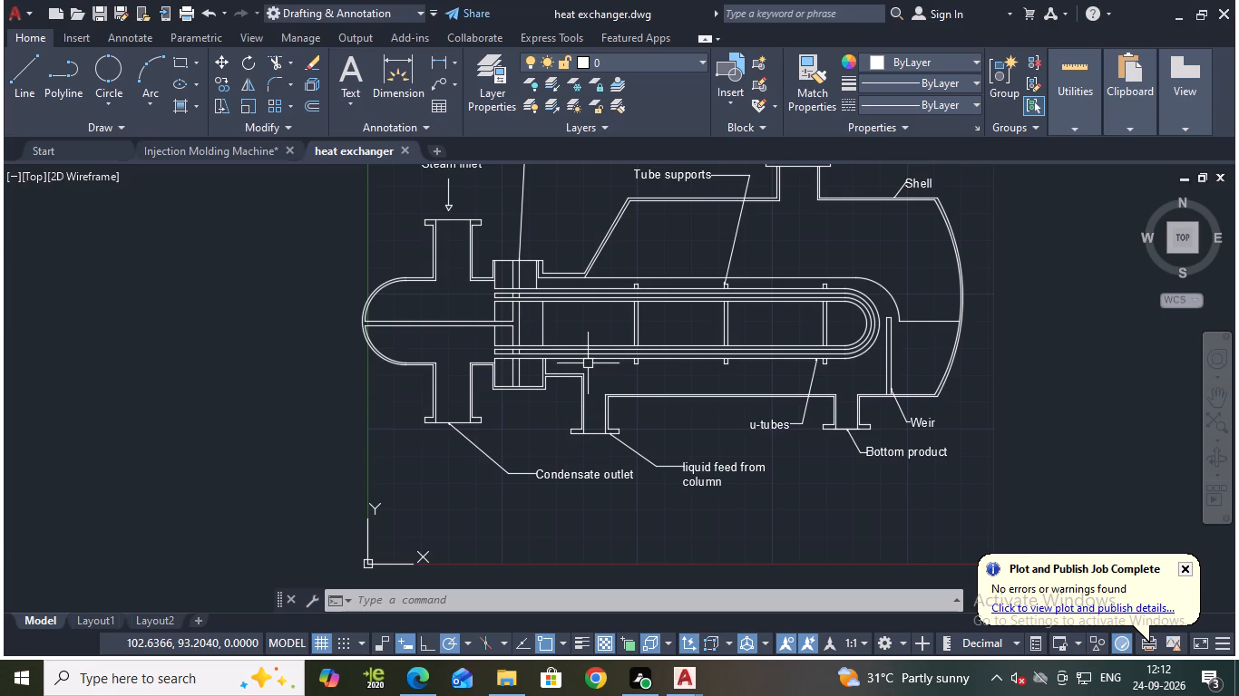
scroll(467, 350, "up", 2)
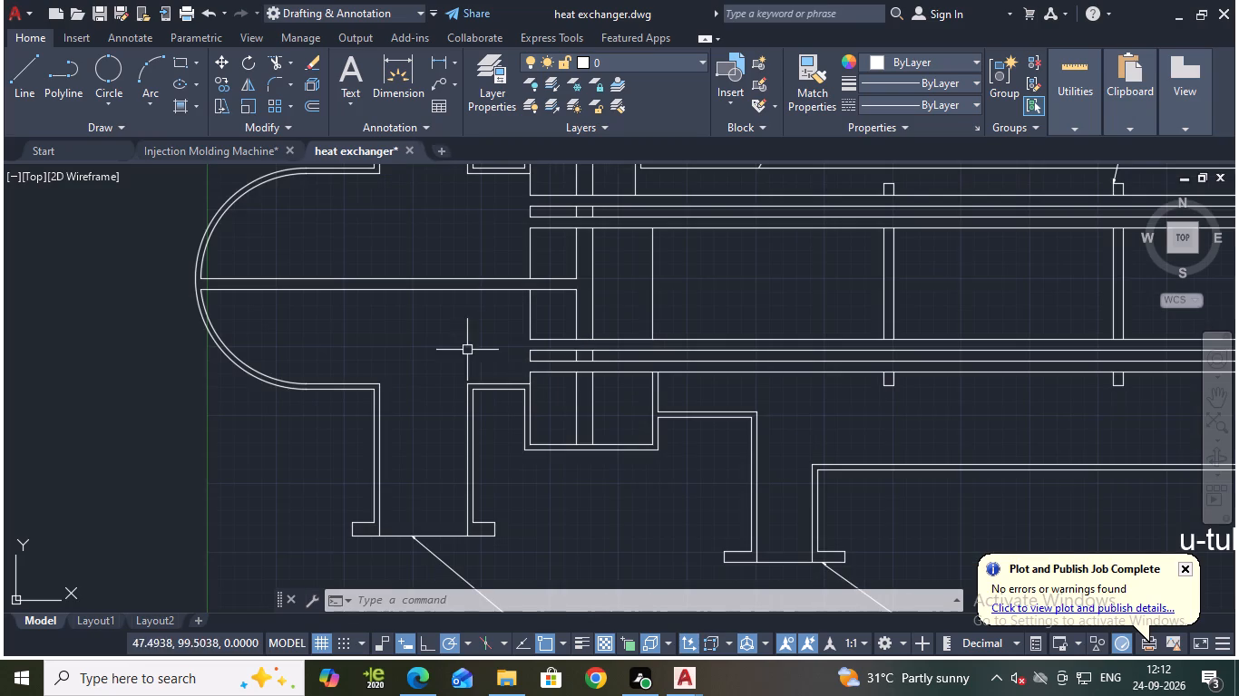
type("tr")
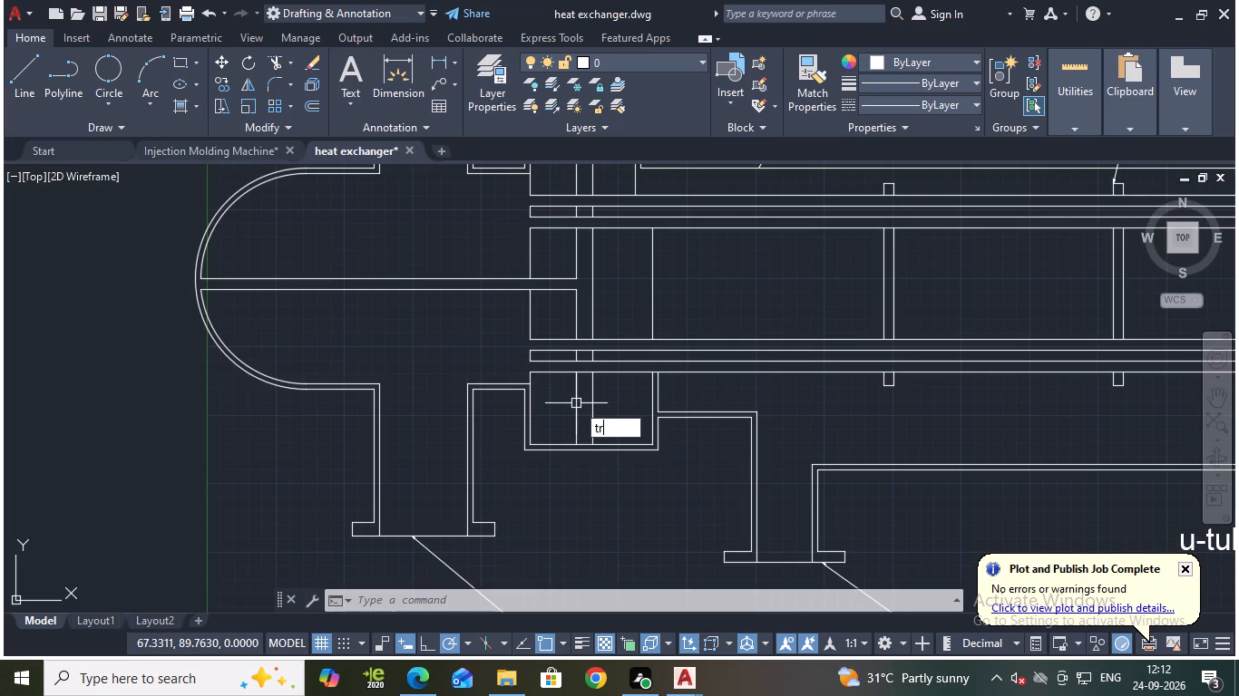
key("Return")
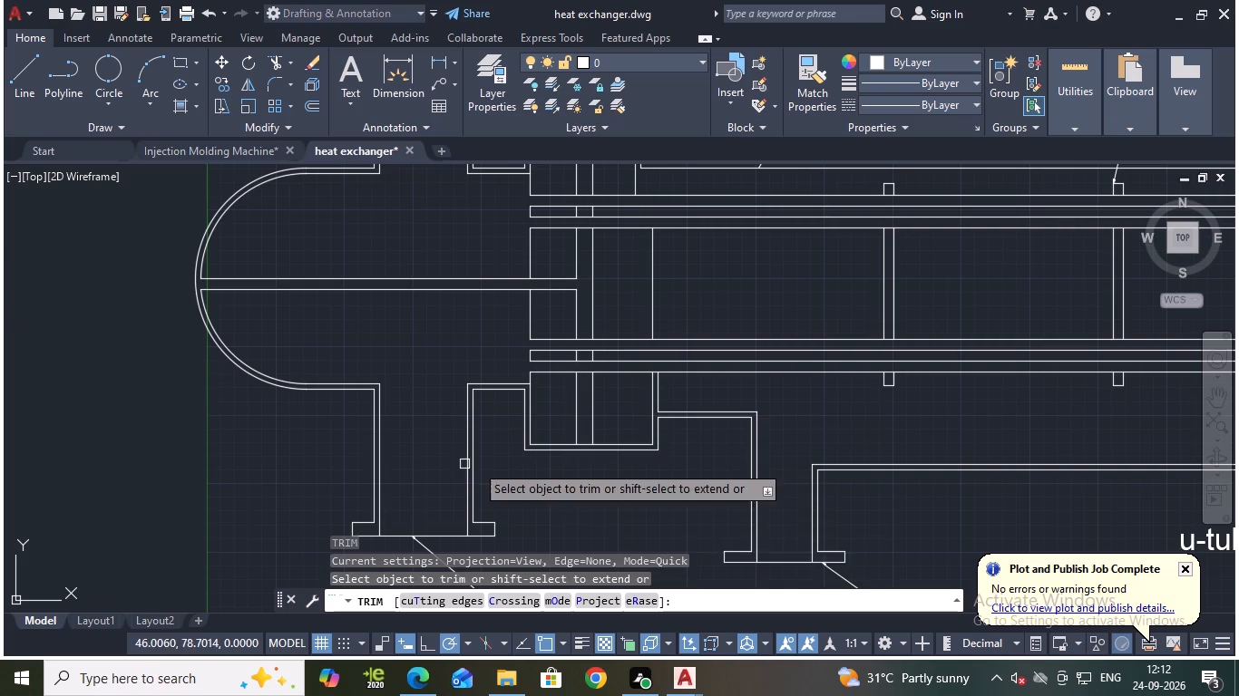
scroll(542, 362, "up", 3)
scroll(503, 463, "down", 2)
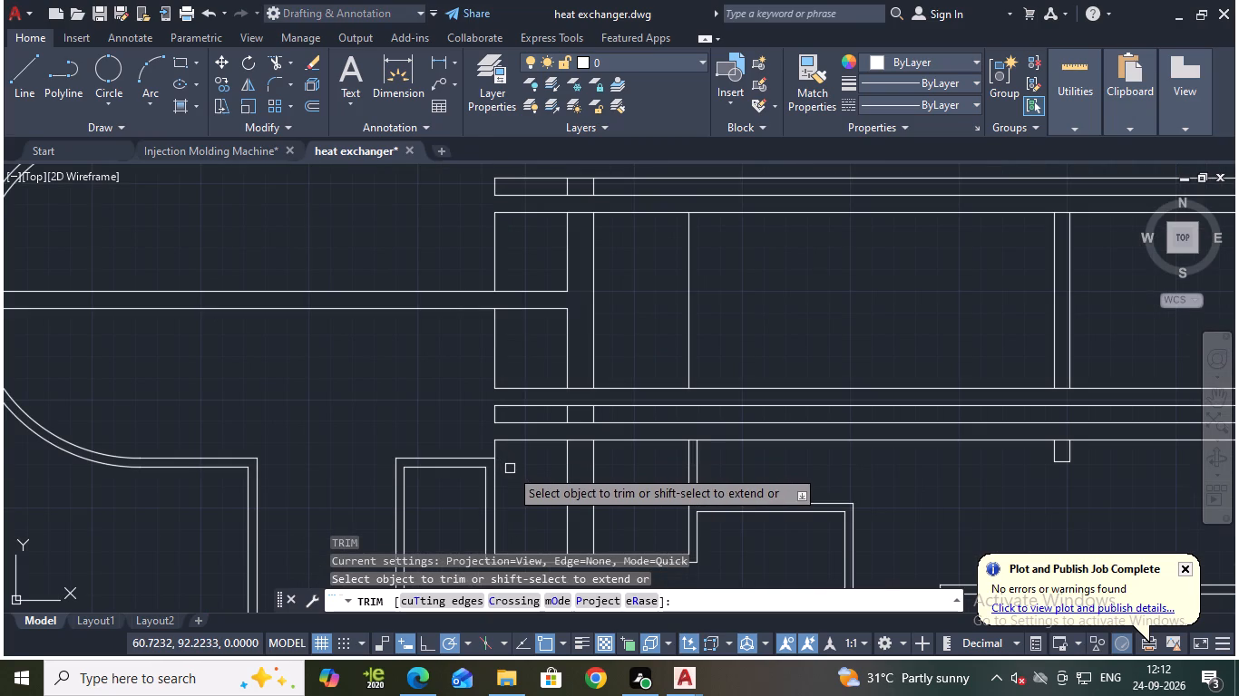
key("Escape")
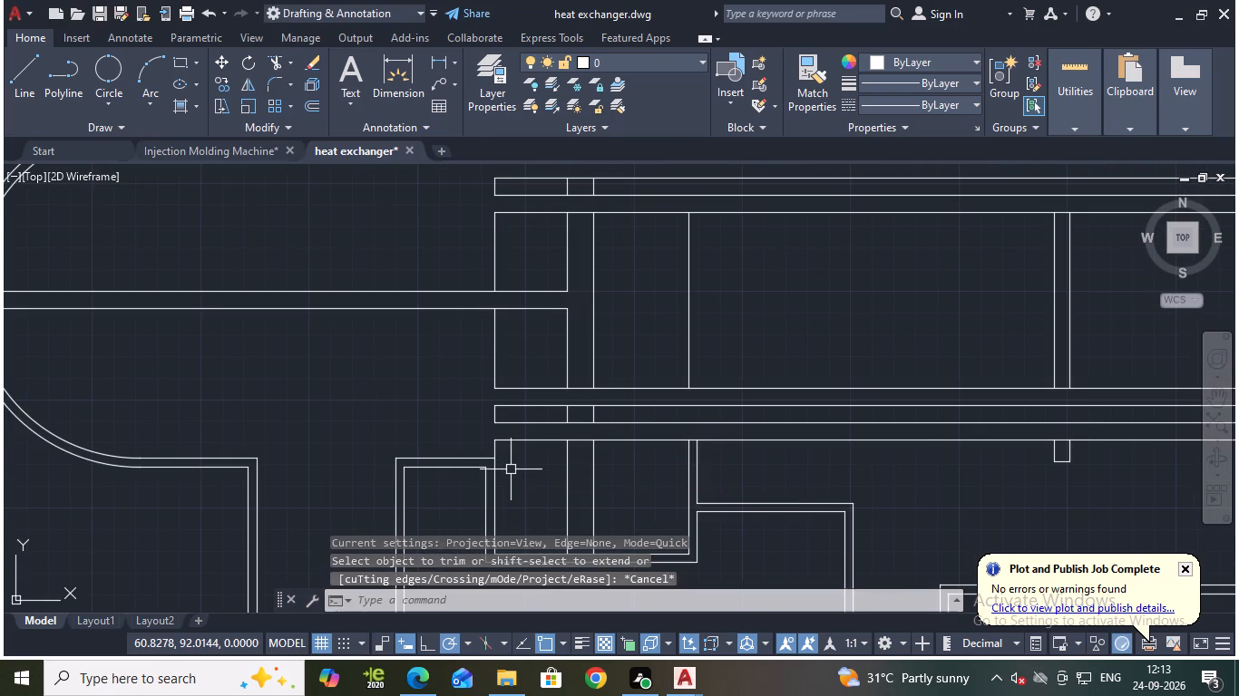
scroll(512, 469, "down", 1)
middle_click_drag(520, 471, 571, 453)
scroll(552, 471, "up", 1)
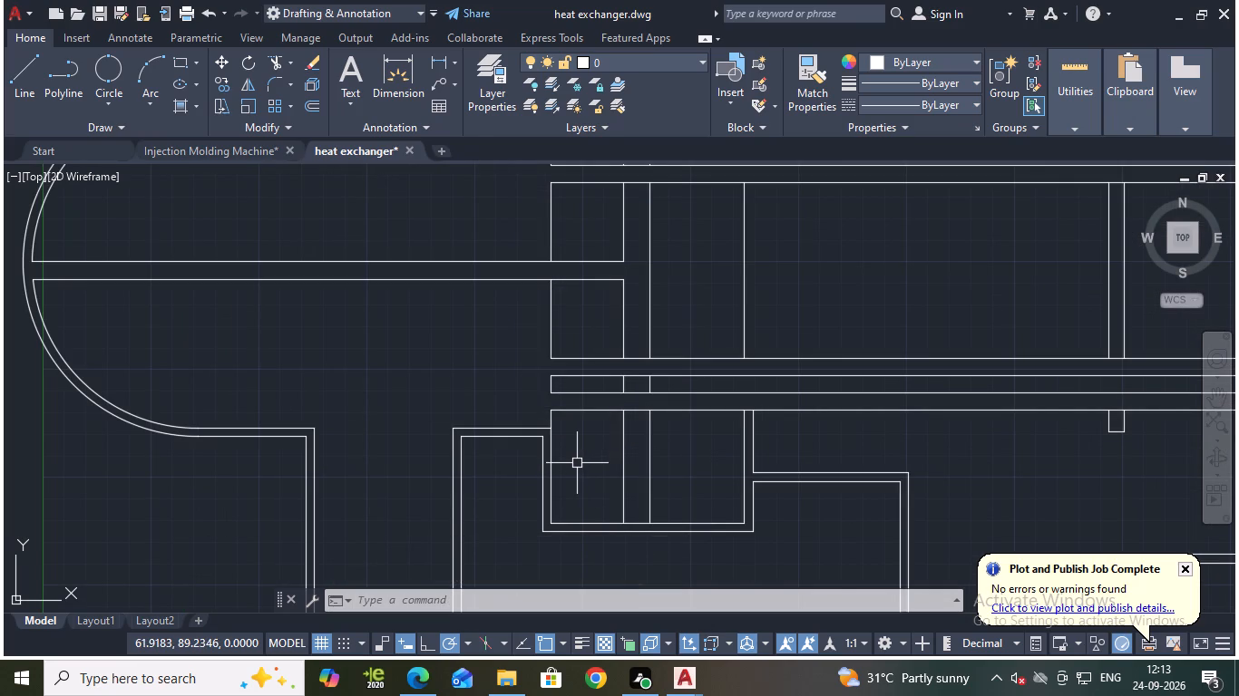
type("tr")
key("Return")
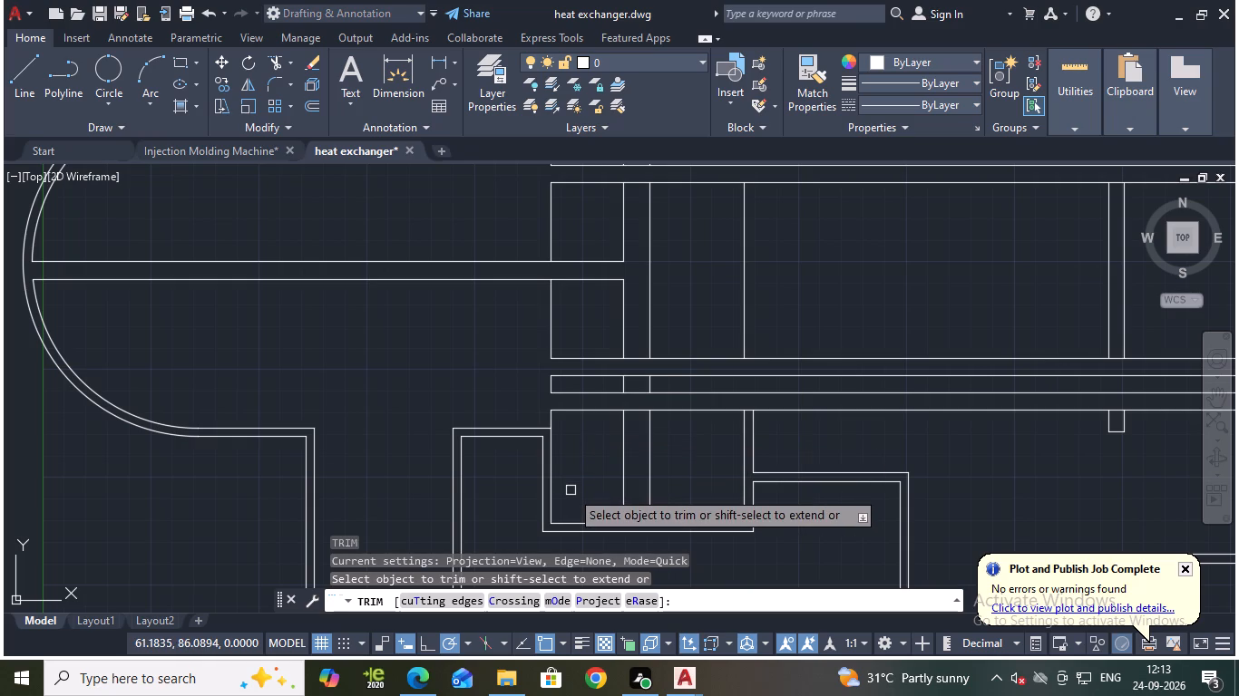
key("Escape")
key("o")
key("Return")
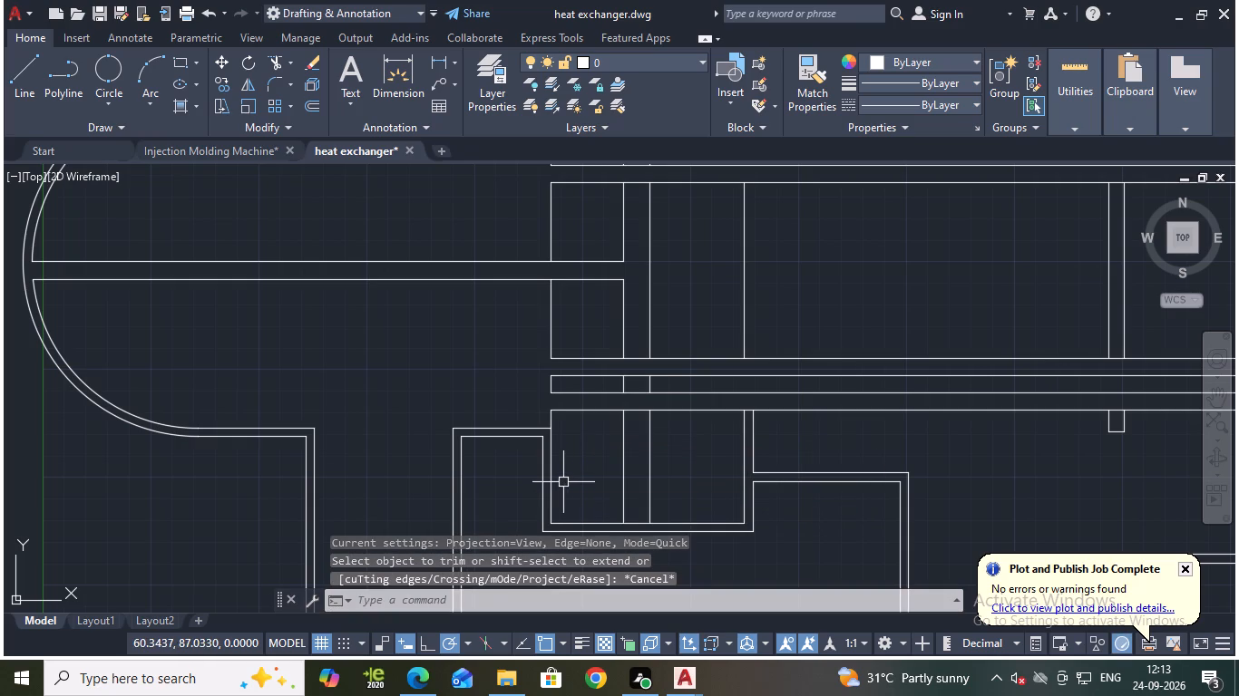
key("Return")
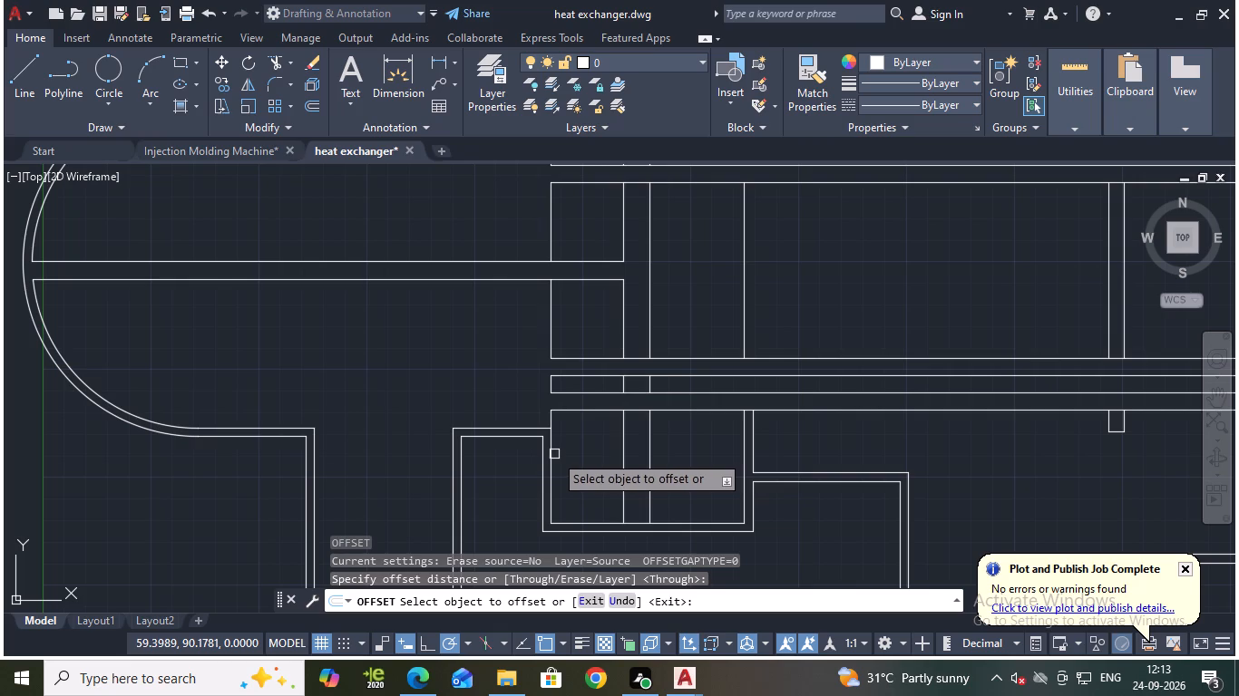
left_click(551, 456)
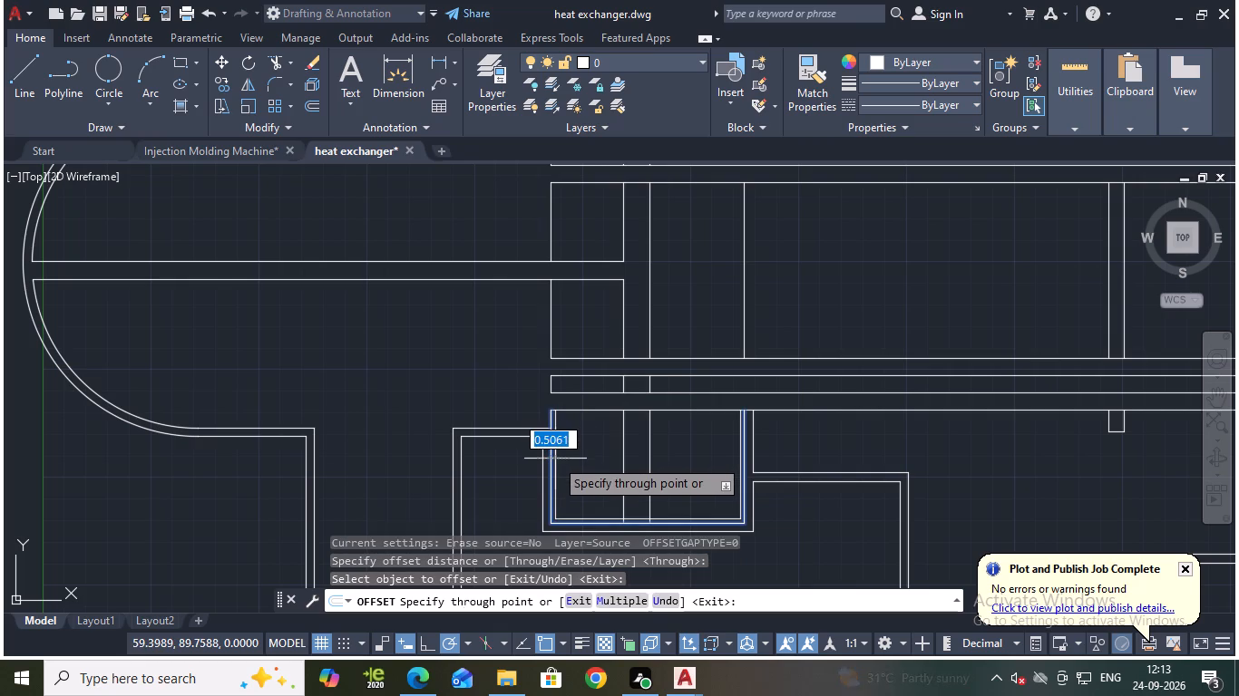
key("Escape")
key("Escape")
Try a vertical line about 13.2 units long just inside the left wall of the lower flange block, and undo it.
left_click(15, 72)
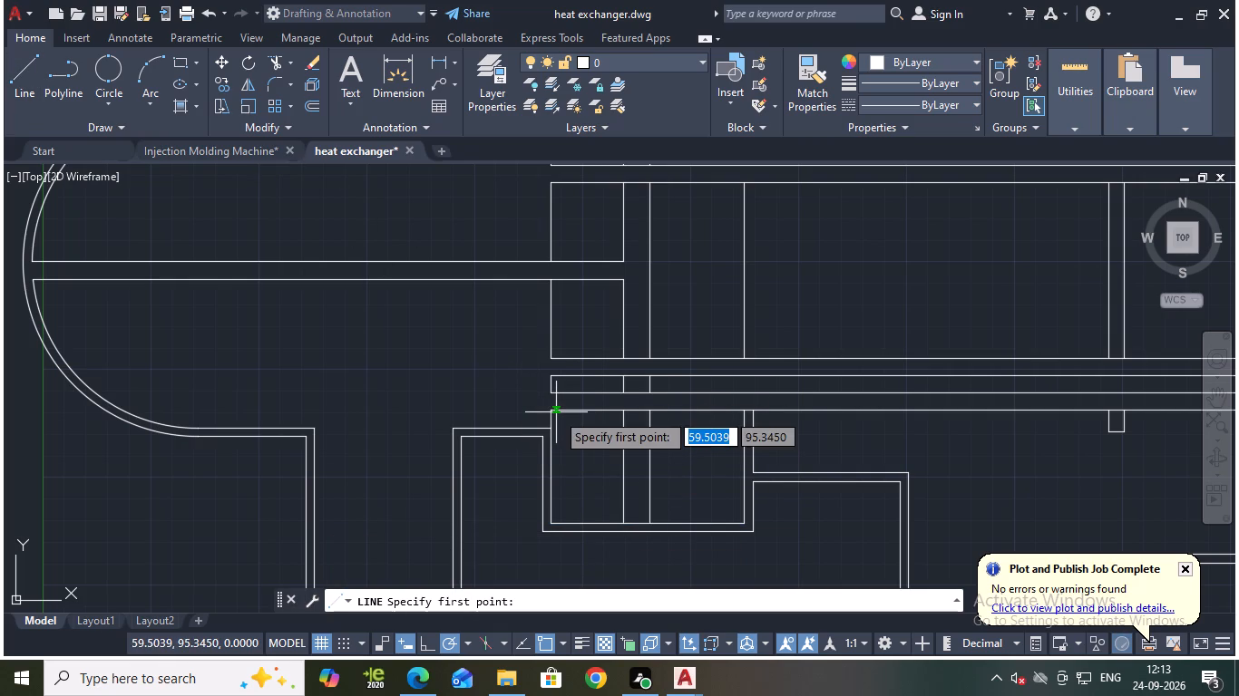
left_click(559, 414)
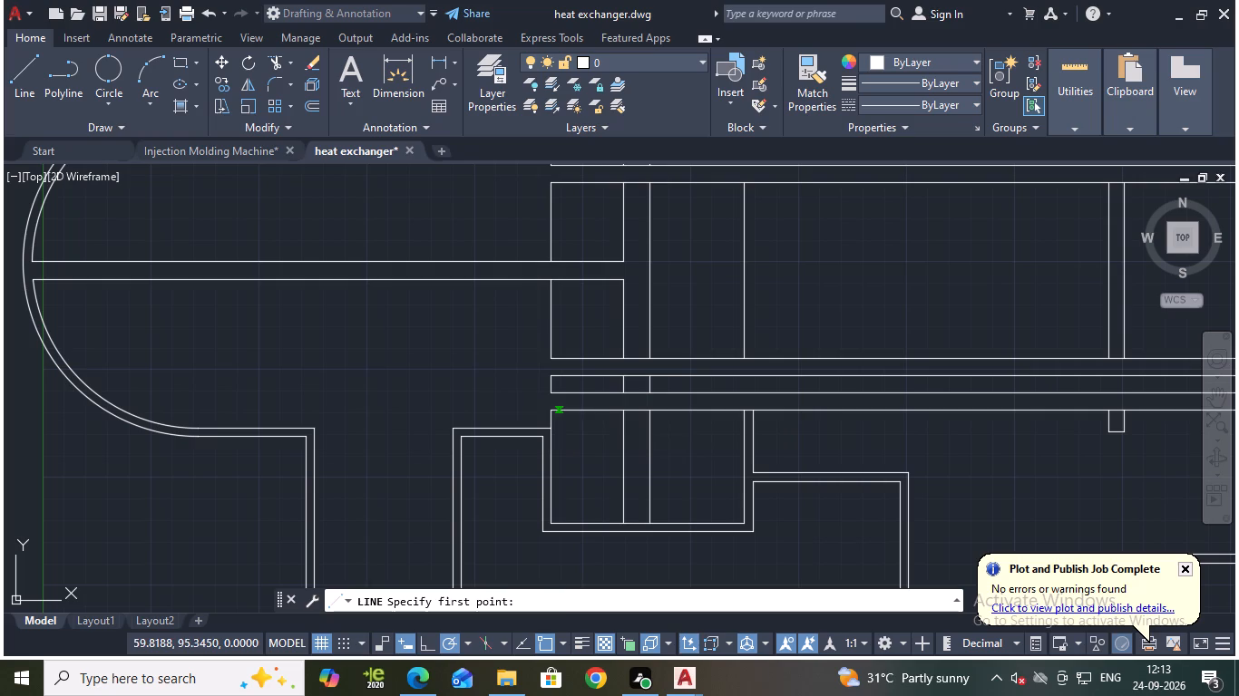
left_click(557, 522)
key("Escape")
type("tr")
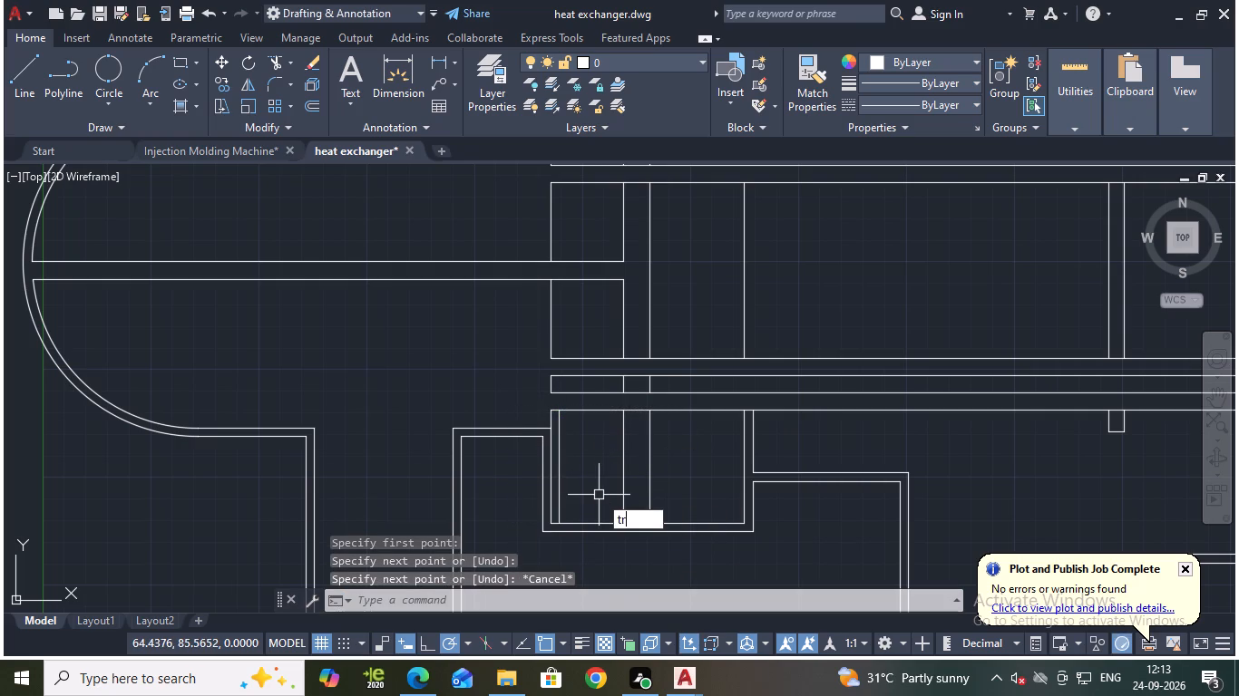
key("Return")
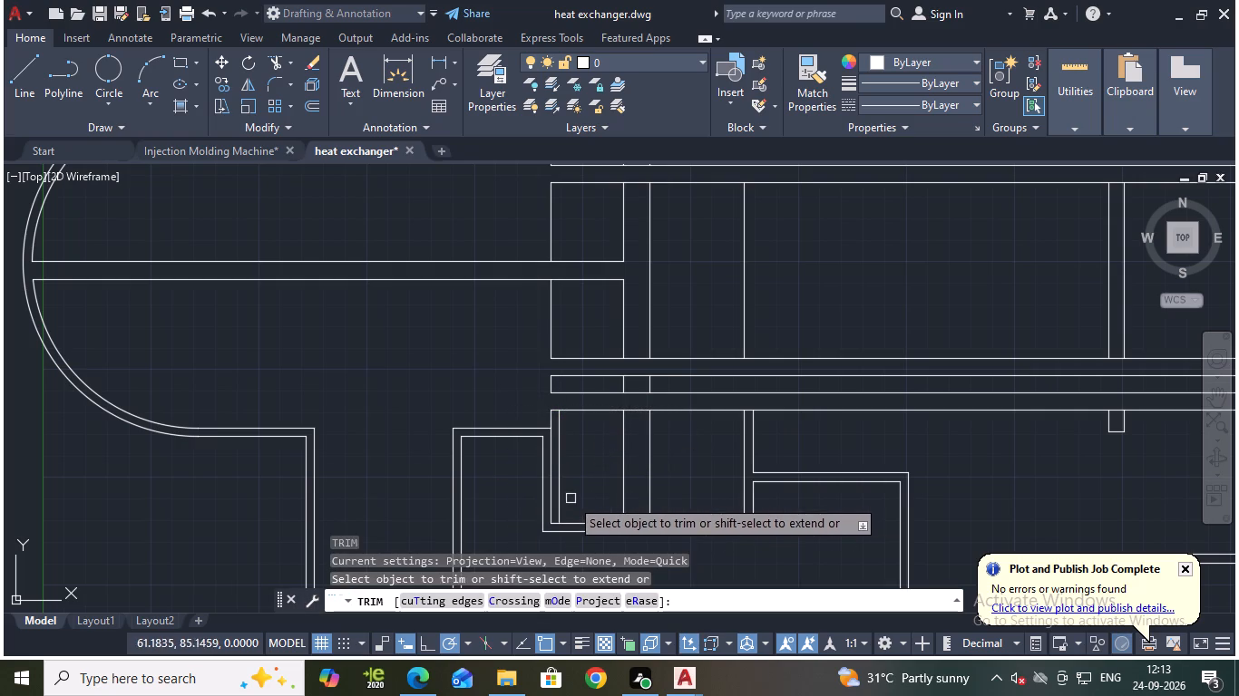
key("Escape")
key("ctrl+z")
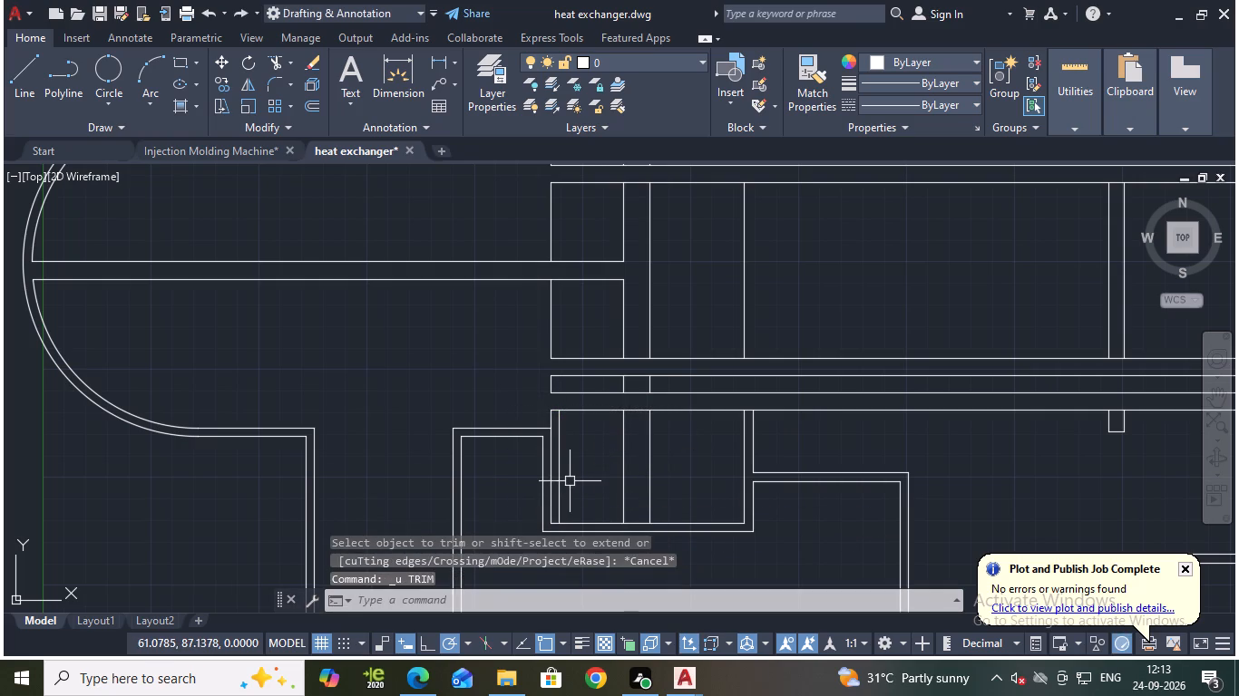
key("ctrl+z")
Draw a vertical line very close inside the lower flange block's left edge, from the tube line above to slightly past the block's inner bottom edge.
left_click(31, 71)
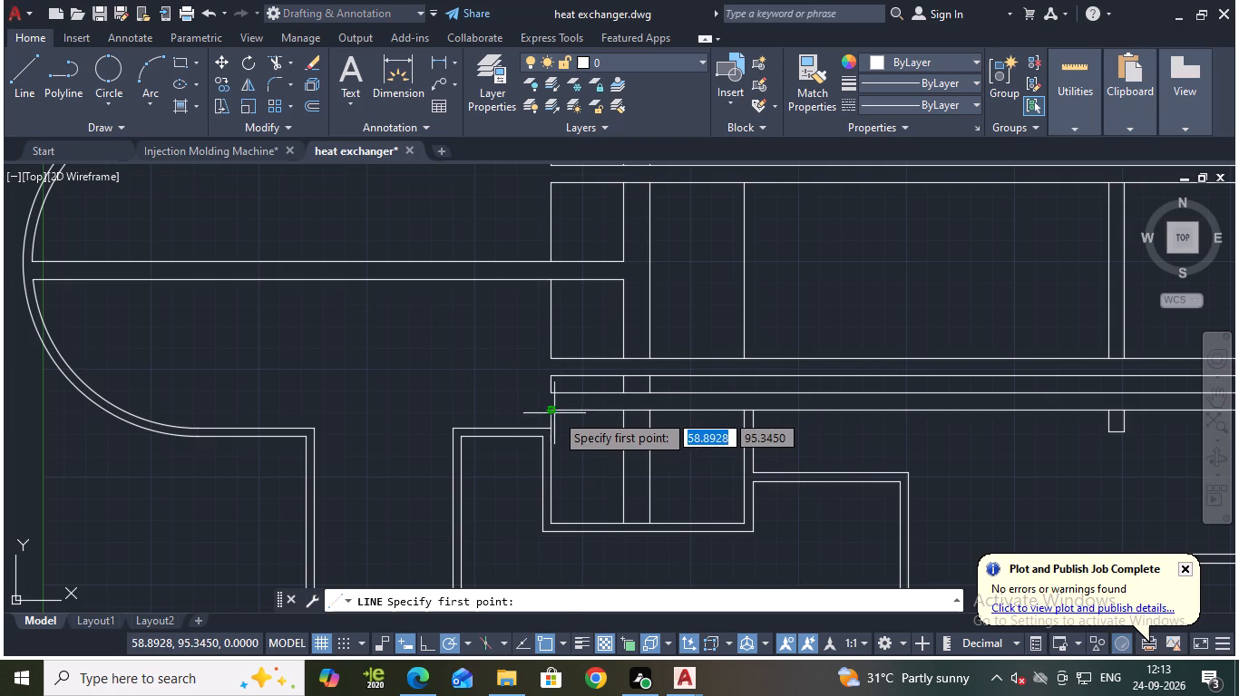
left_click(555, 413)
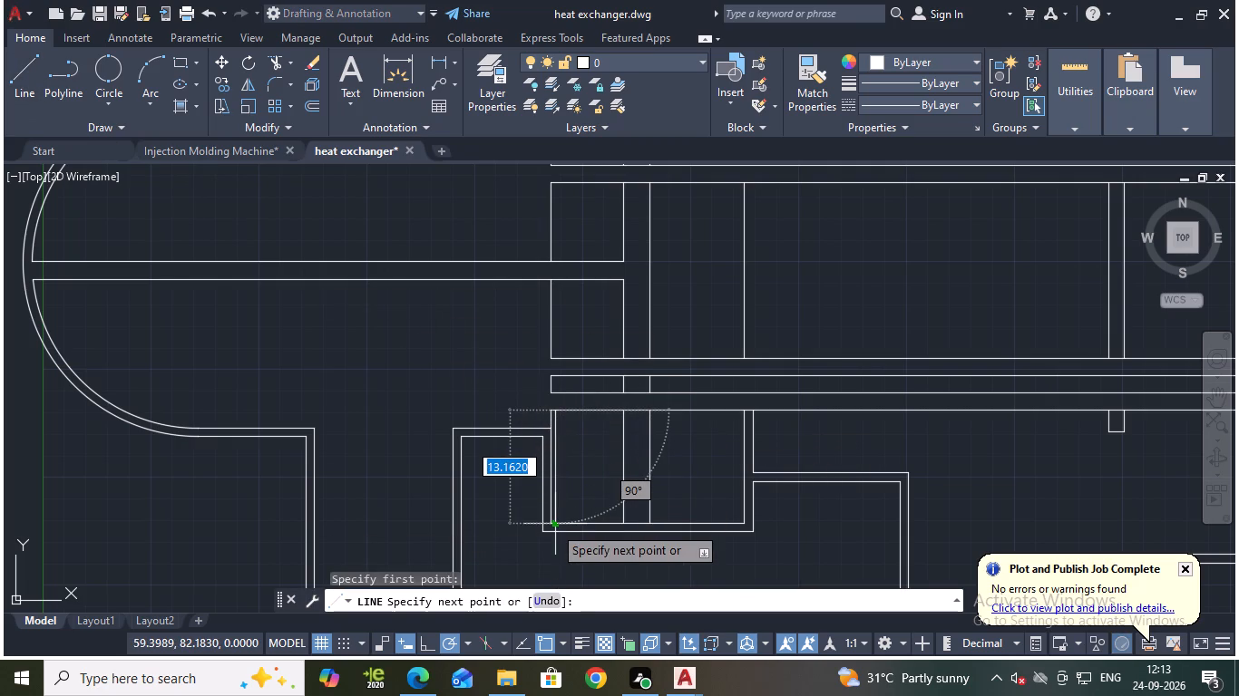
scroll(550, 526, "up", 3)
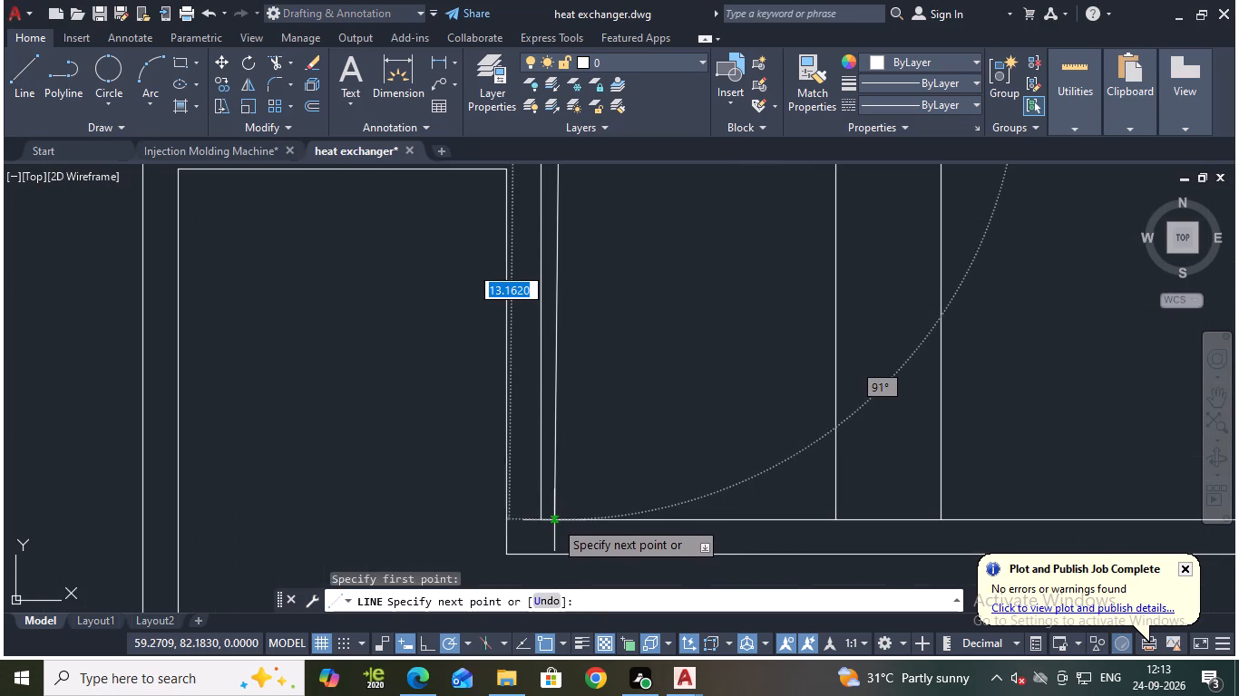
left_click(557, 540)
key("Escape")
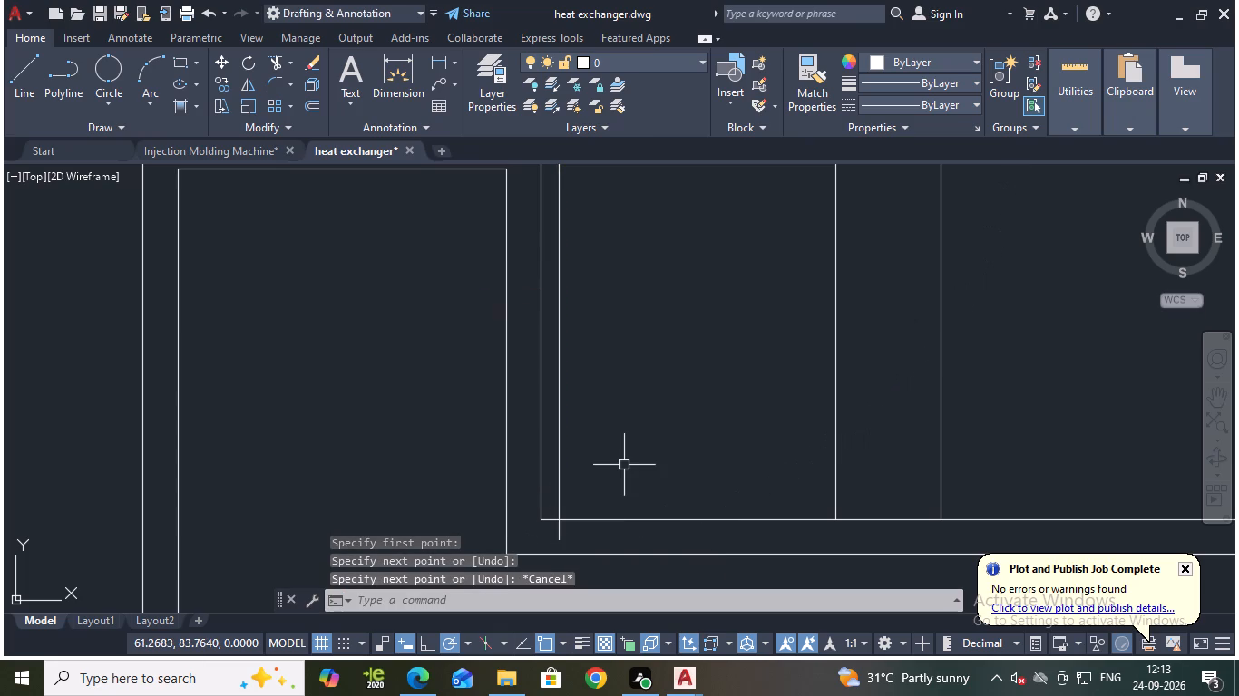
Trim the new line's overhang below the inner bottom edge and the short bottom-edge piece between it and the left edge.
type("tr")
key("Return")
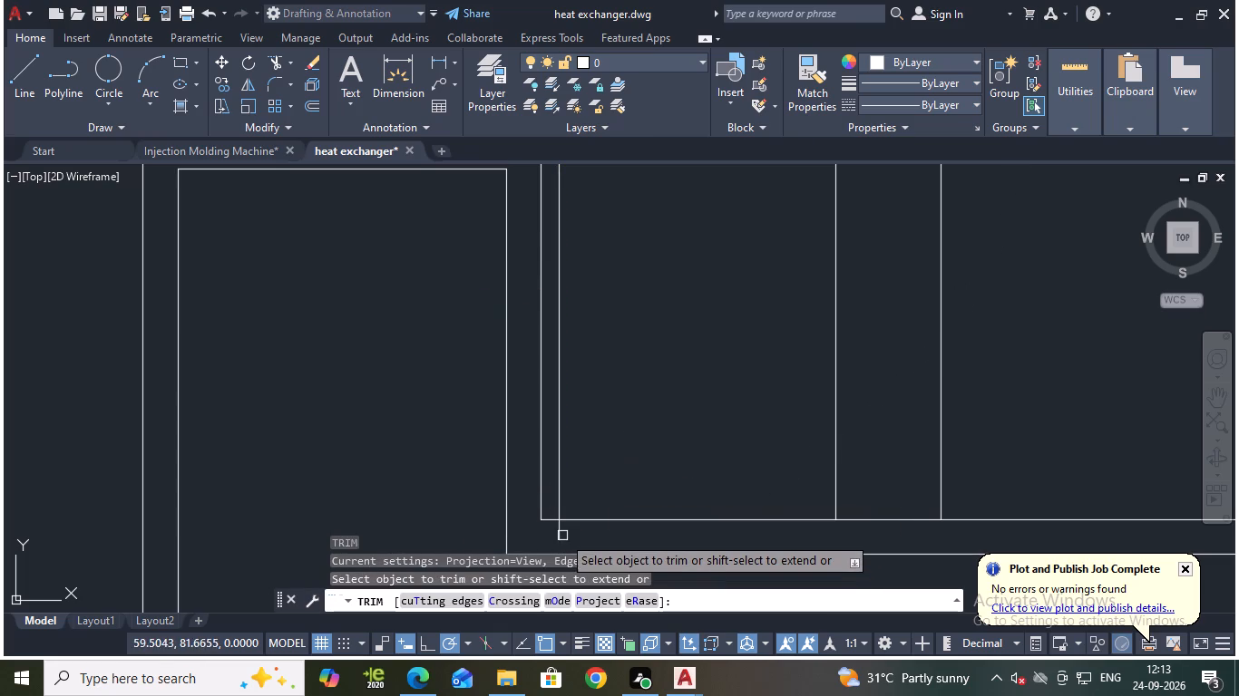
left_click(561, 535)
left_click(551, 520)
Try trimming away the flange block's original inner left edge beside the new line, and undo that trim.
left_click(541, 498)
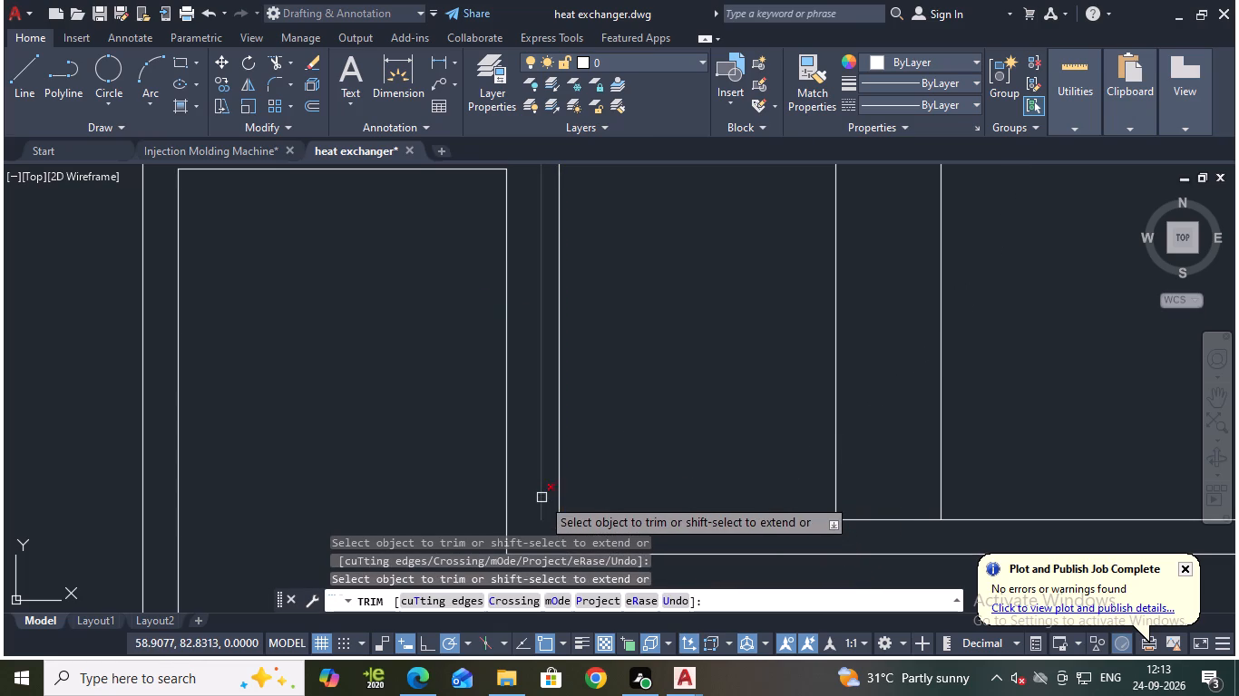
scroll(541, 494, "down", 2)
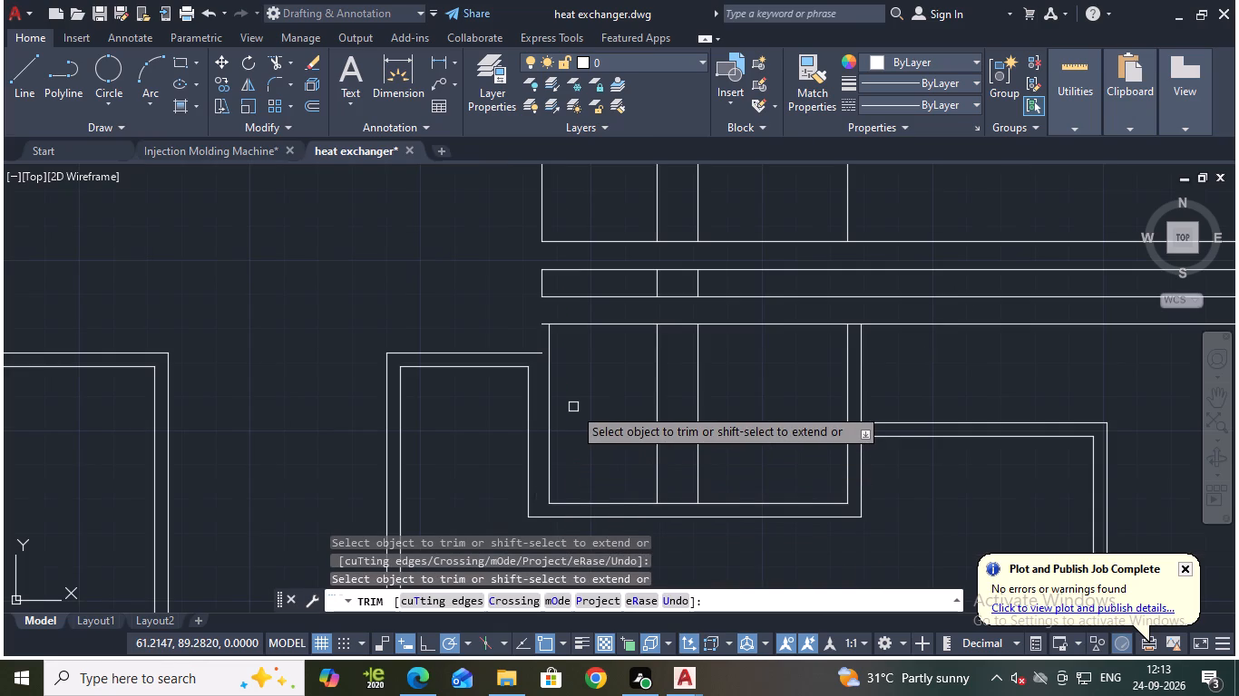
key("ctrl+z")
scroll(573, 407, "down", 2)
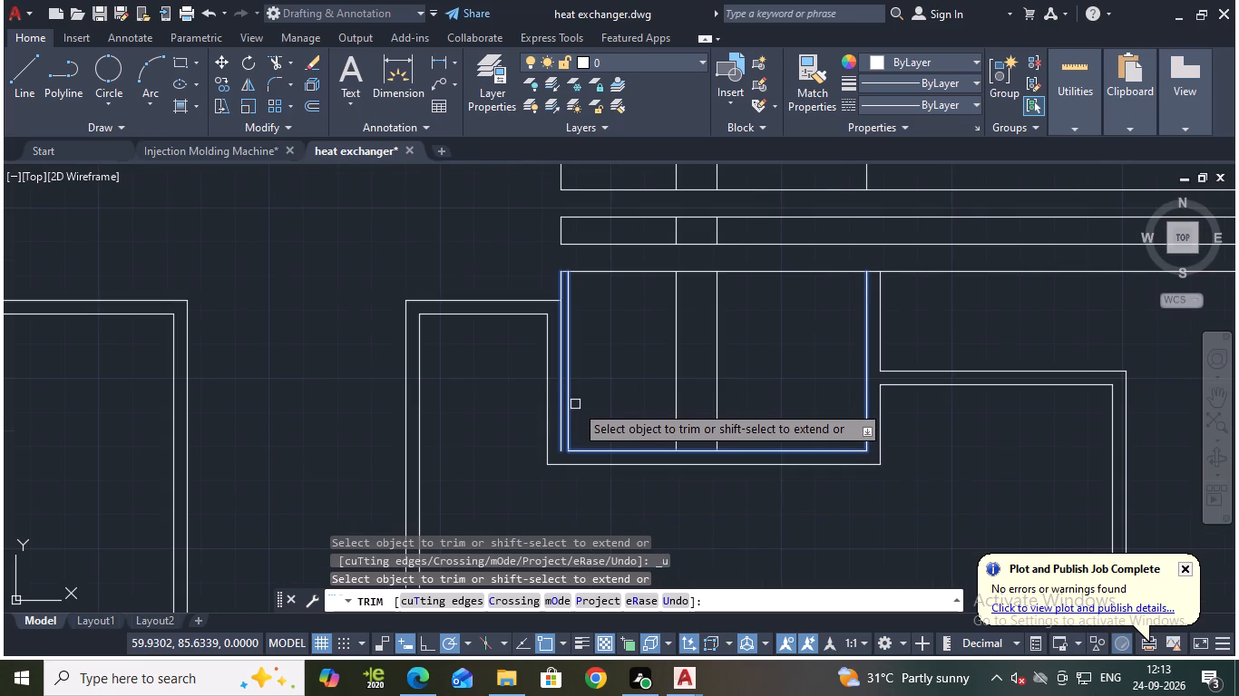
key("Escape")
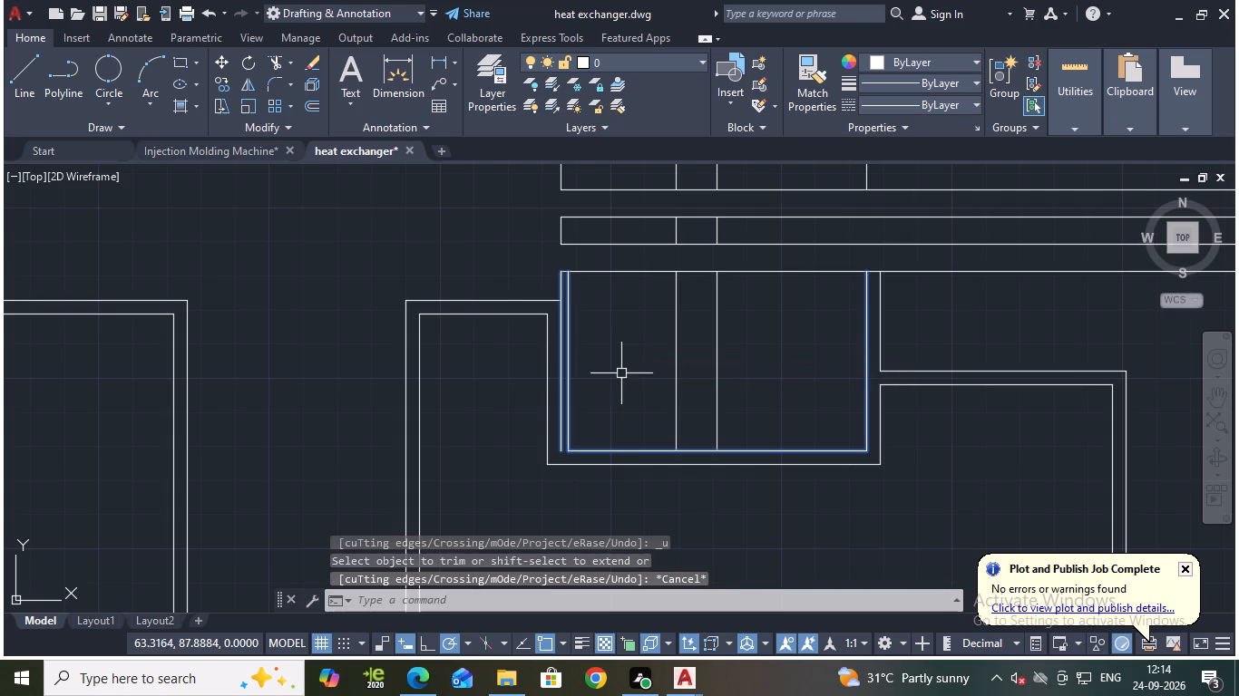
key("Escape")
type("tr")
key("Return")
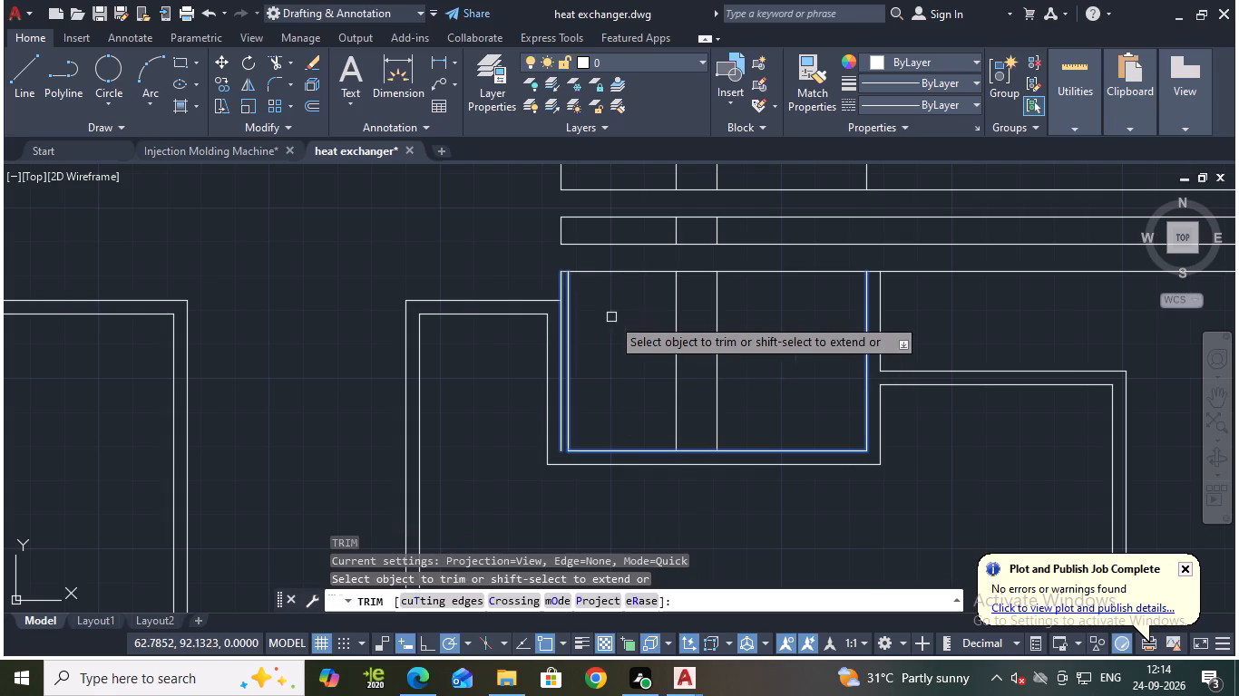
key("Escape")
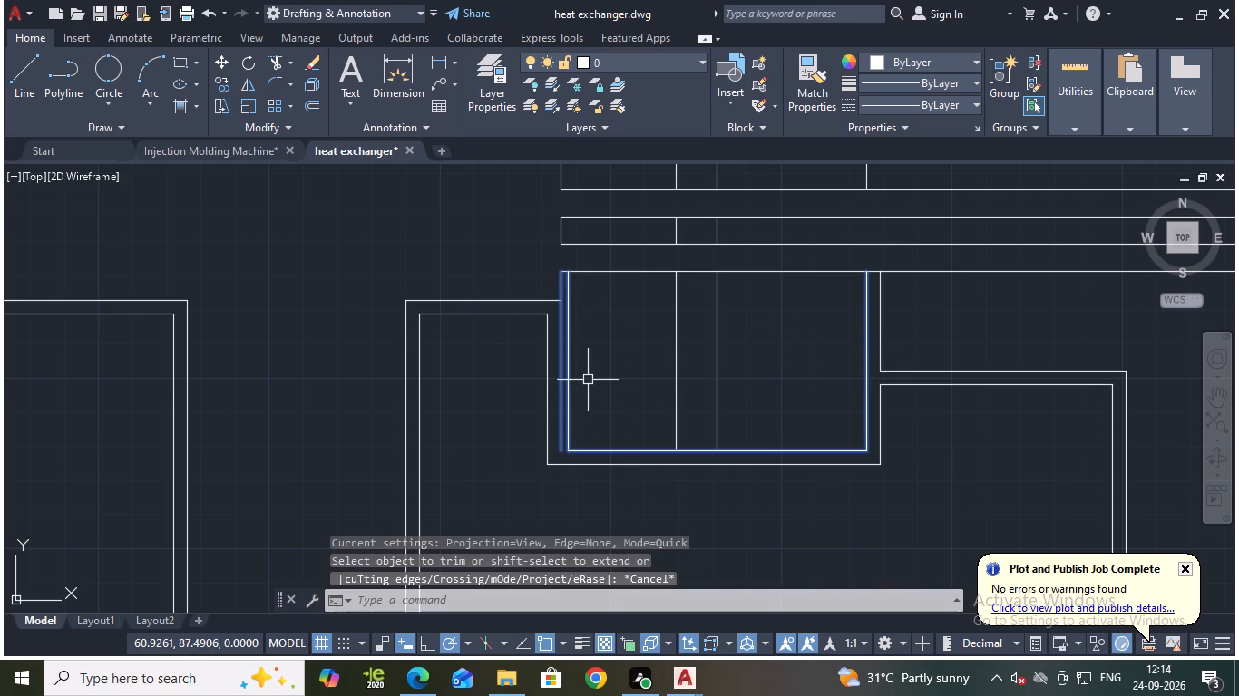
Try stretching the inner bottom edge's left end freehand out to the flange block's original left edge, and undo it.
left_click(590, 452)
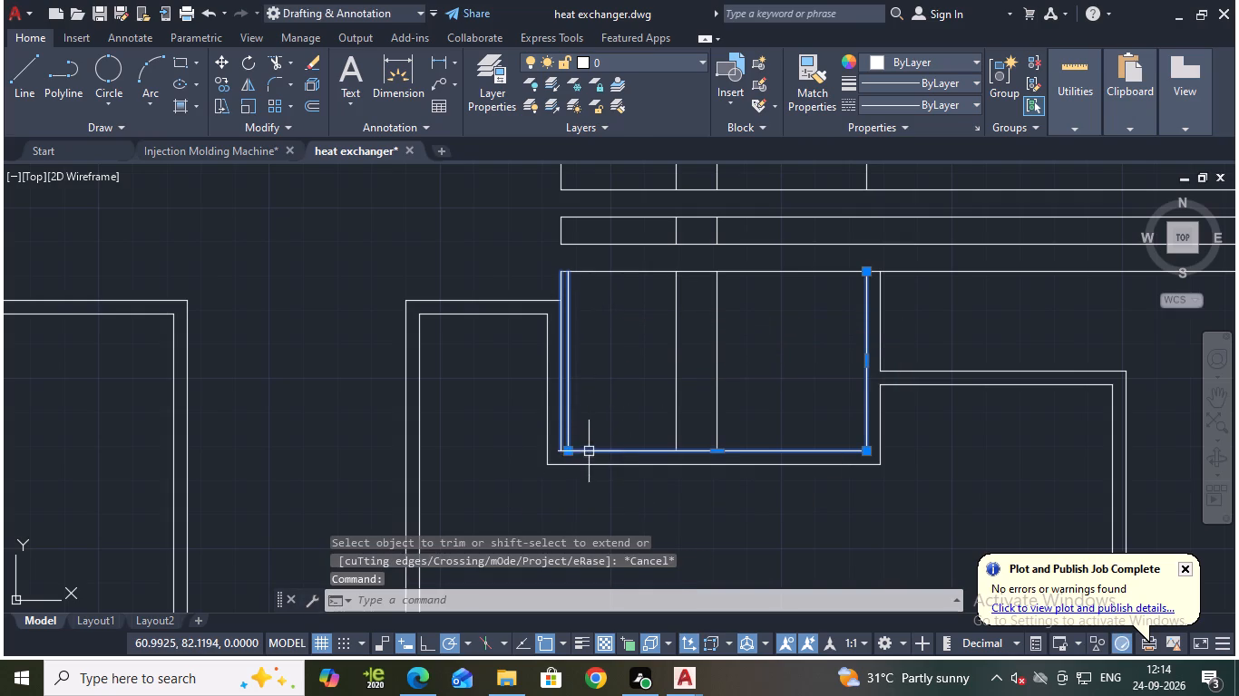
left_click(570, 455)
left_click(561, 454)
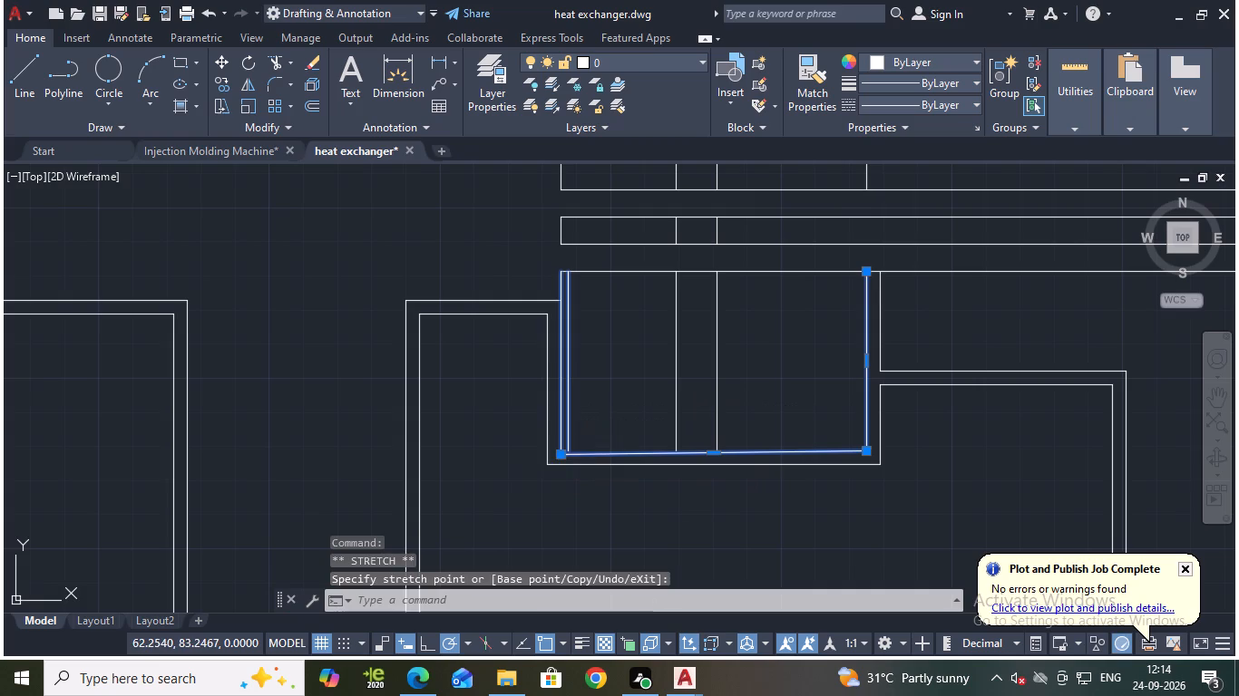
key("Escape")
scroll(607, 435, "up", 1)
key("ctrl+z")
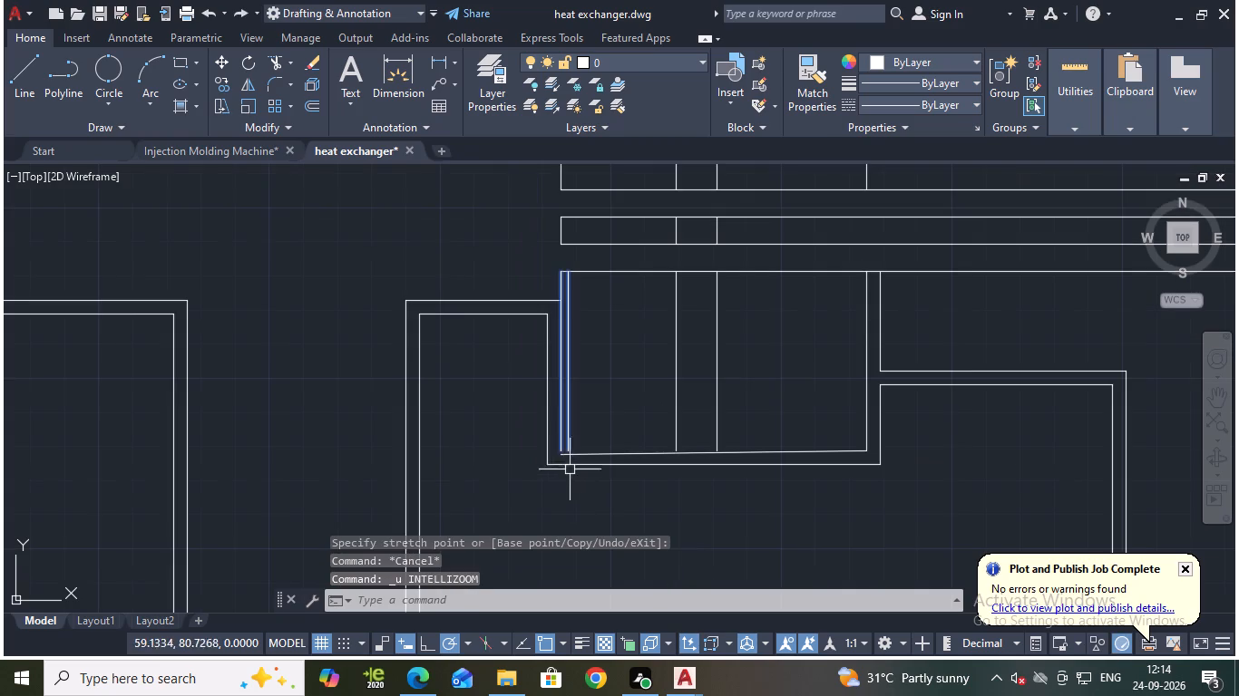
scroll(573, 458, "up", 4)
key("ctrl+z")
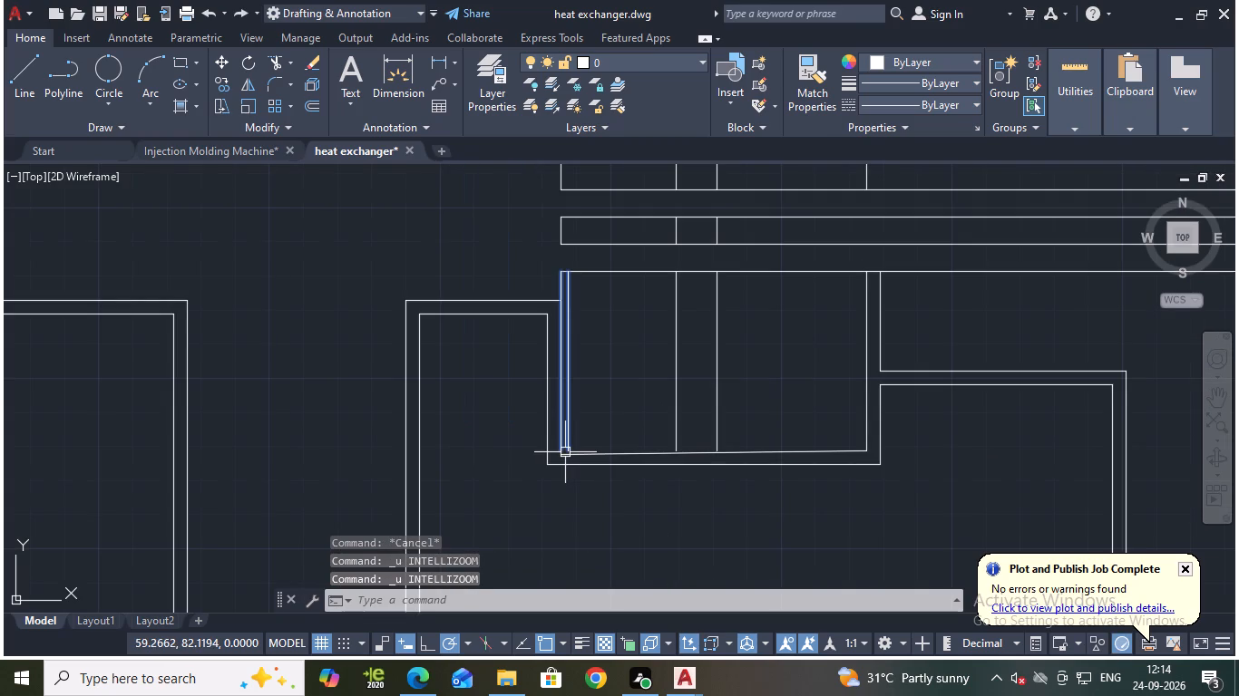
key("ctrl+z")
Stretch the inner bottom edge's left end to the lower endpoint of the flange block's original inner left edge.
scroll(571, 455, "up", 2)
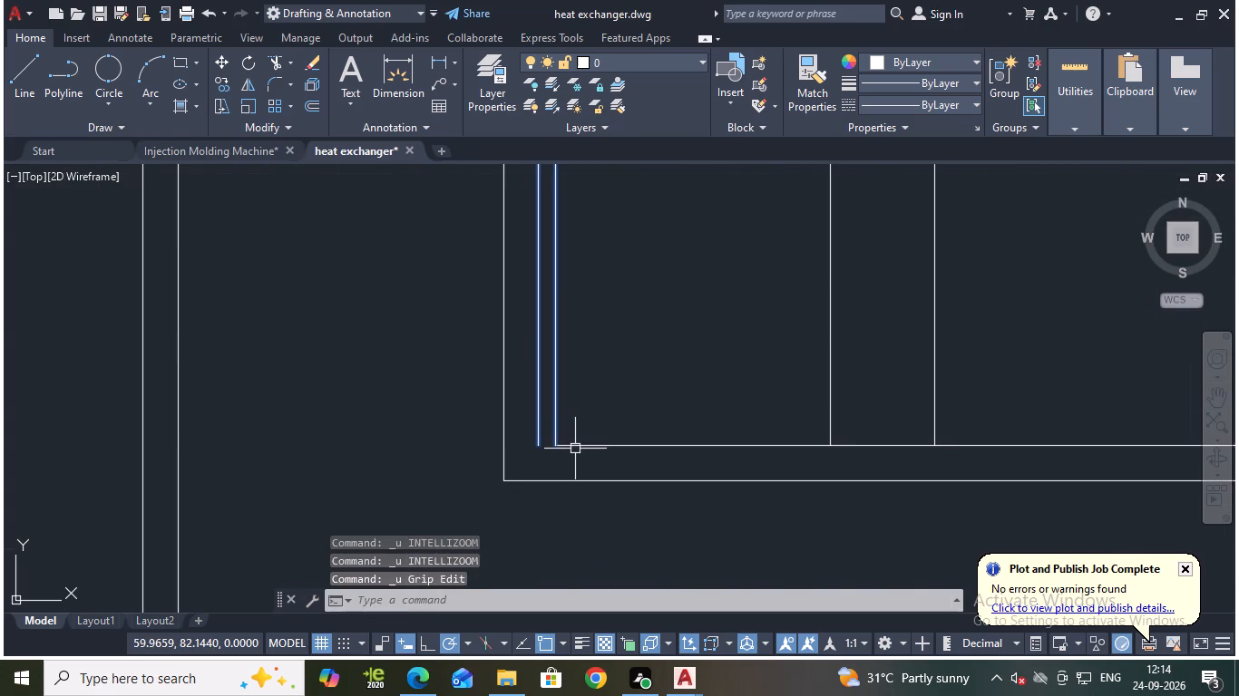
left_click(575, 449)
left_click(559, 447)
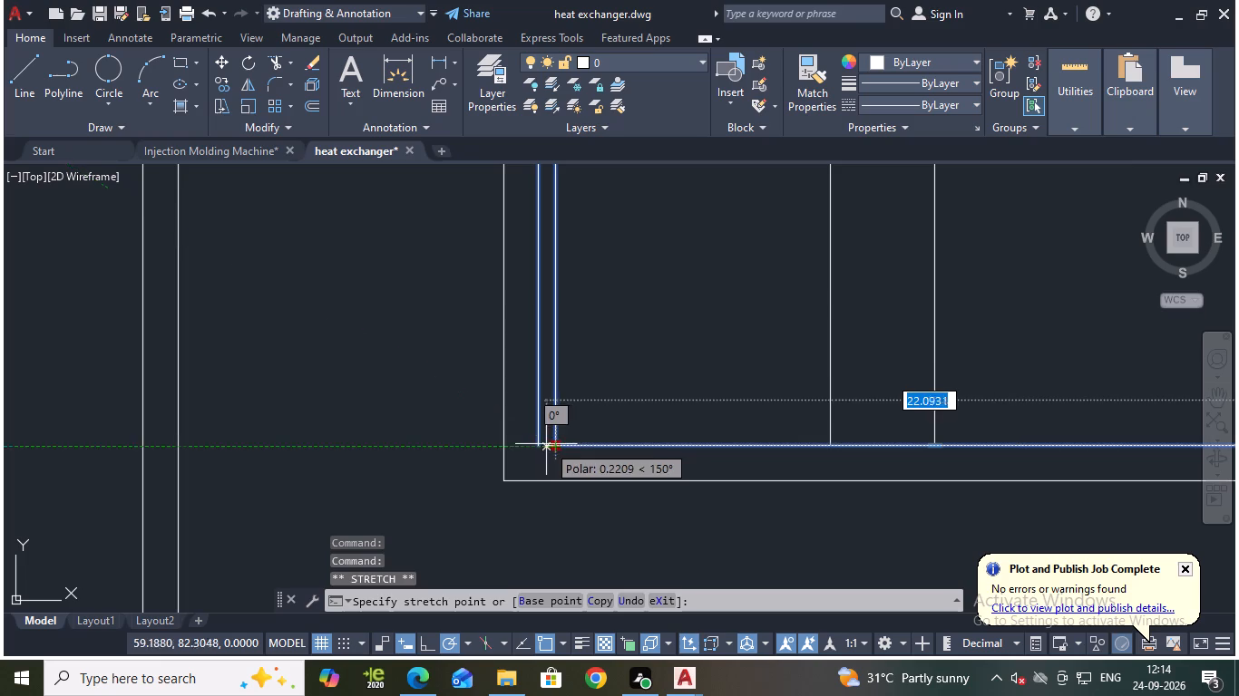
left_click(539, 446)
scroll(644, 405, "down", 3)
key("Escape")
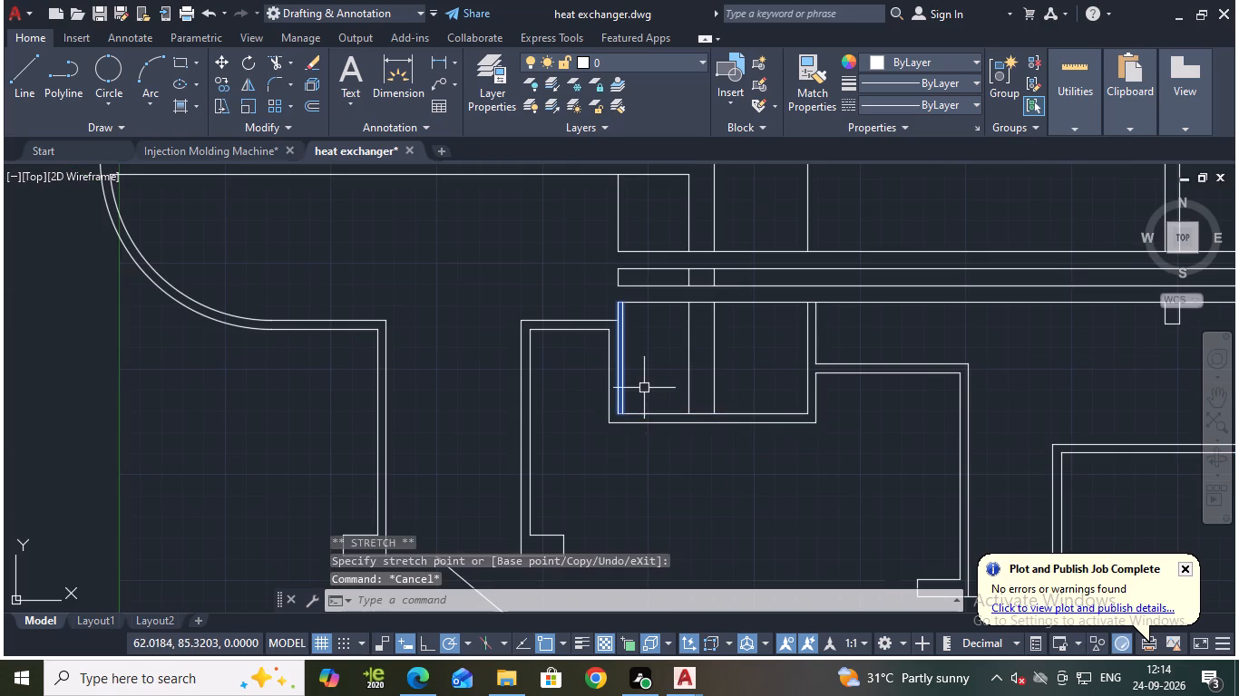
Trim away the flange block's original inner left edge below the upper shoulder line of the condensate nozzle.
middle_click_drag(668, 423, 676, 446)
scroll(639, 427, "up", 2)
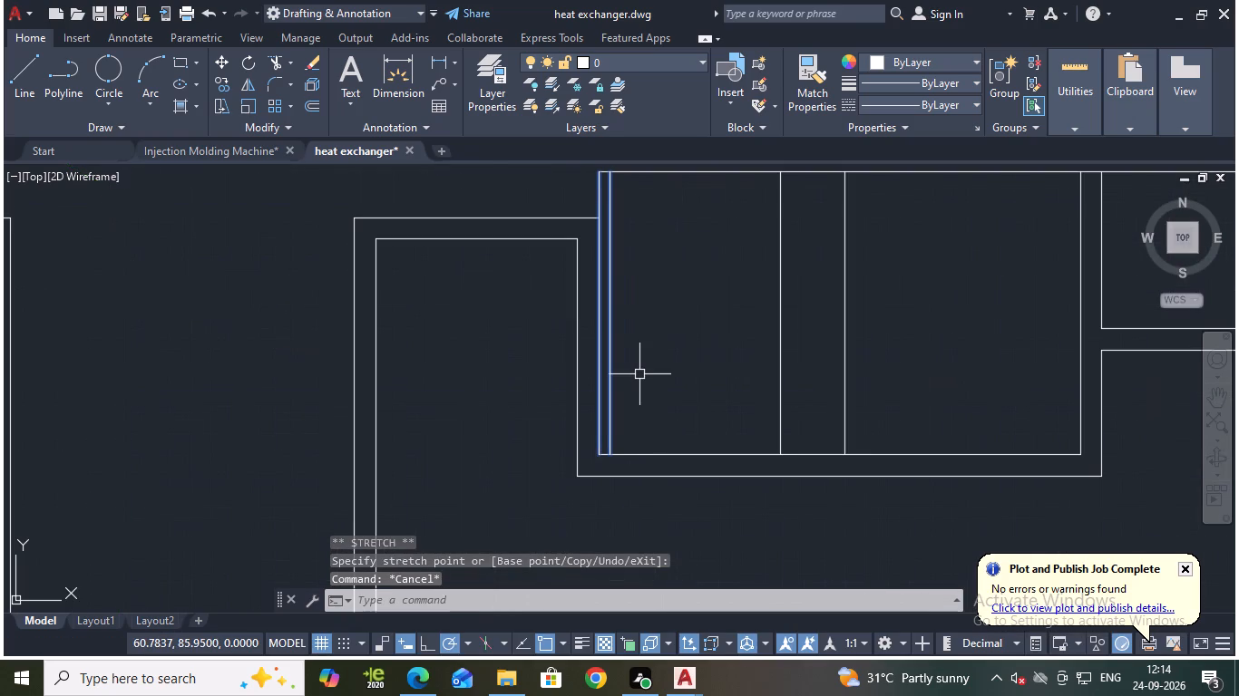
key("Escape")
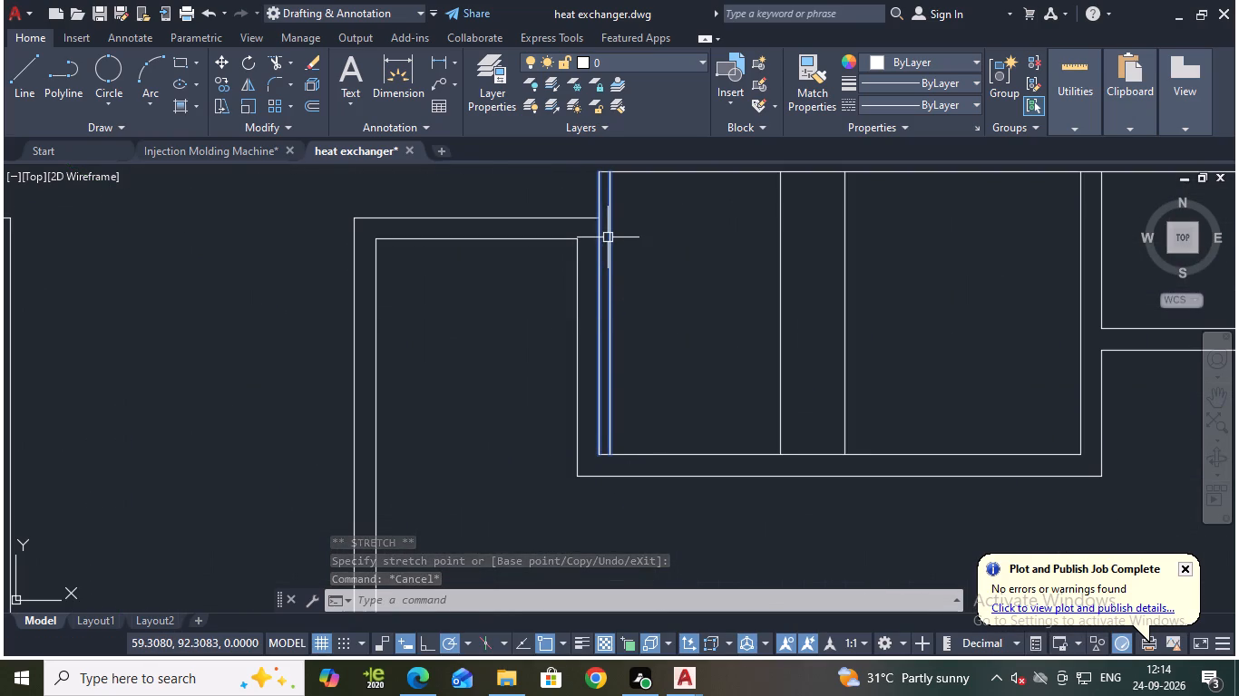
left_click(609, 233)
key("Escape")
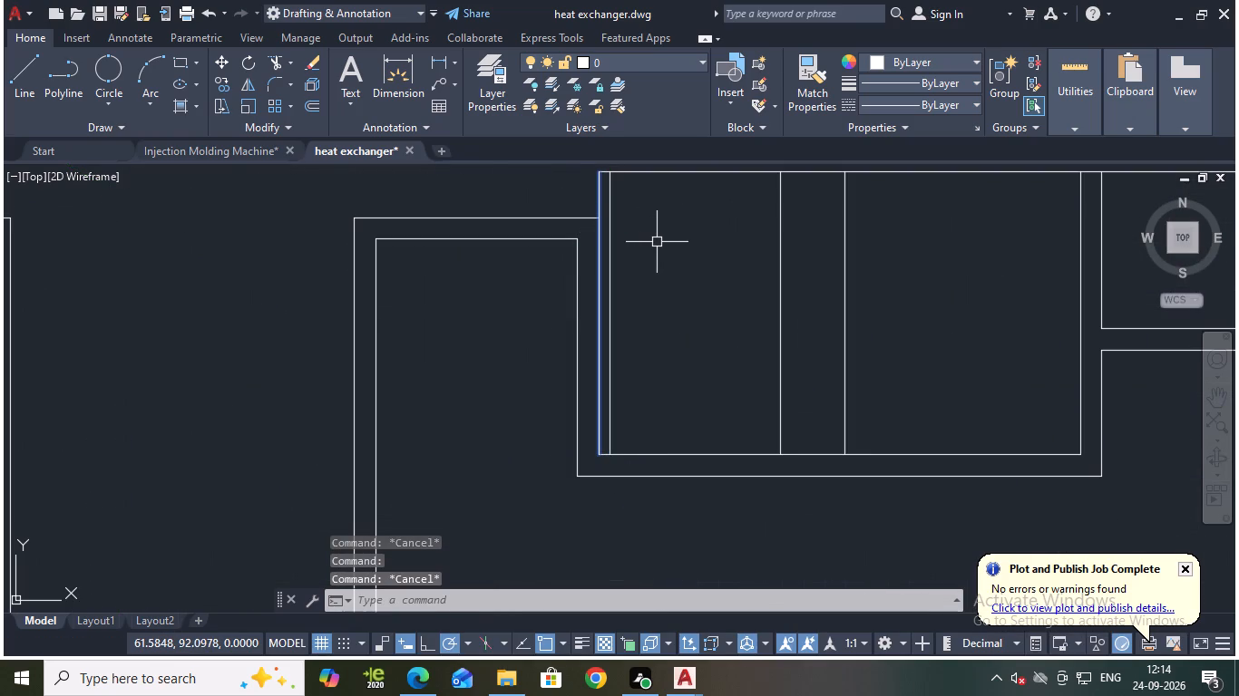
type("tr")
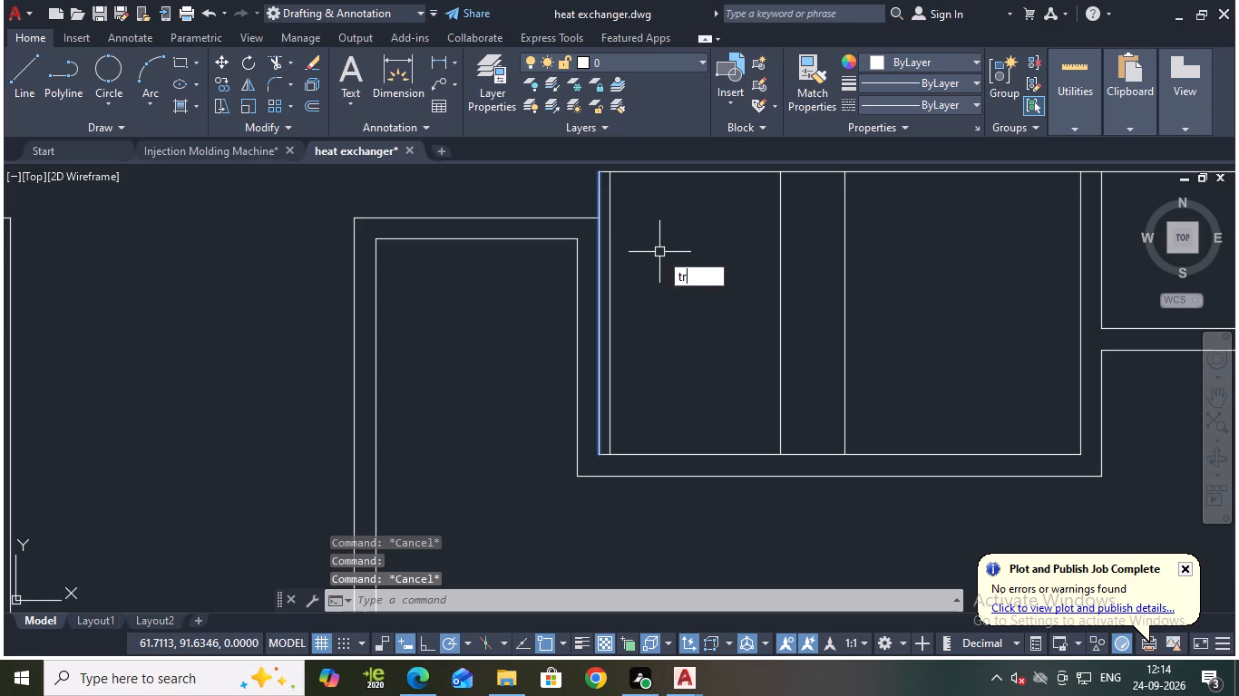
key("Return")
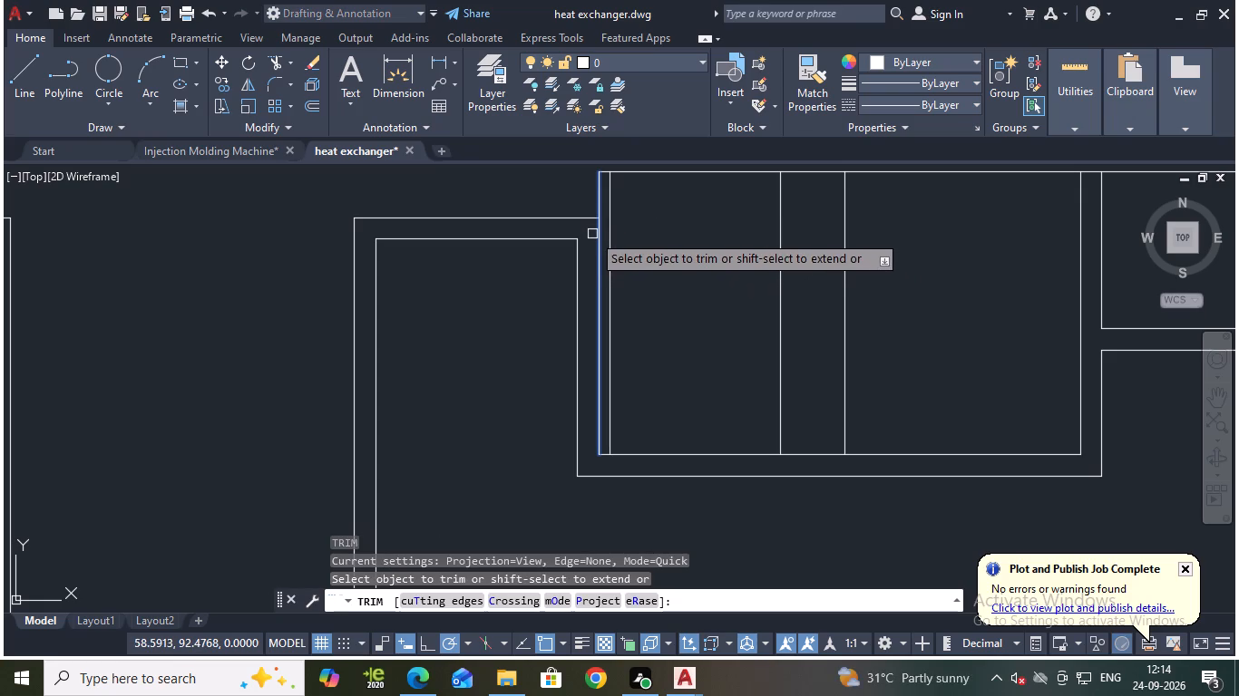
left_click(600, 237)
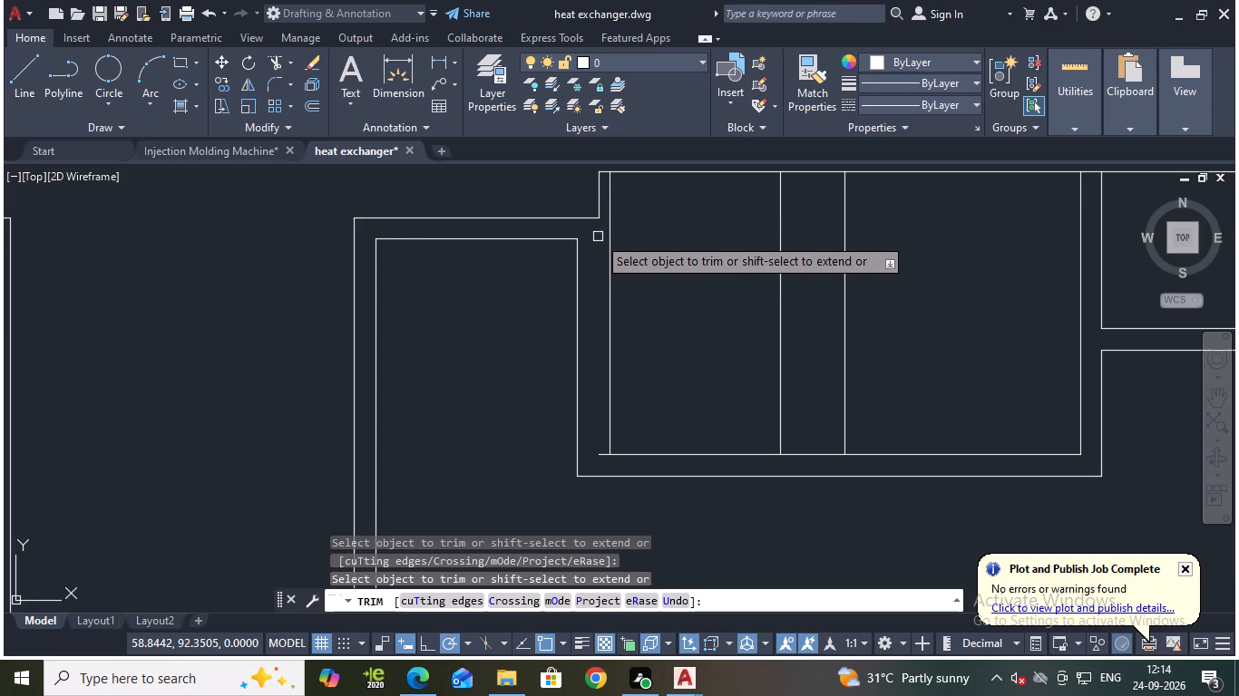
key("Escape")
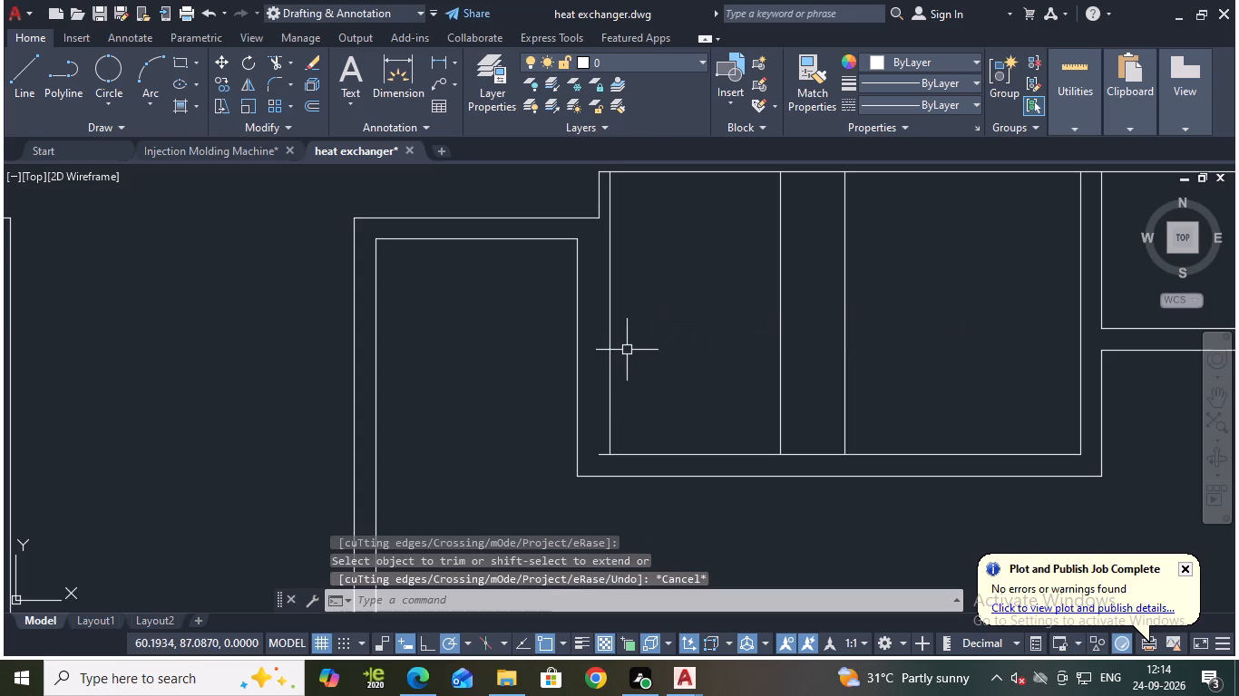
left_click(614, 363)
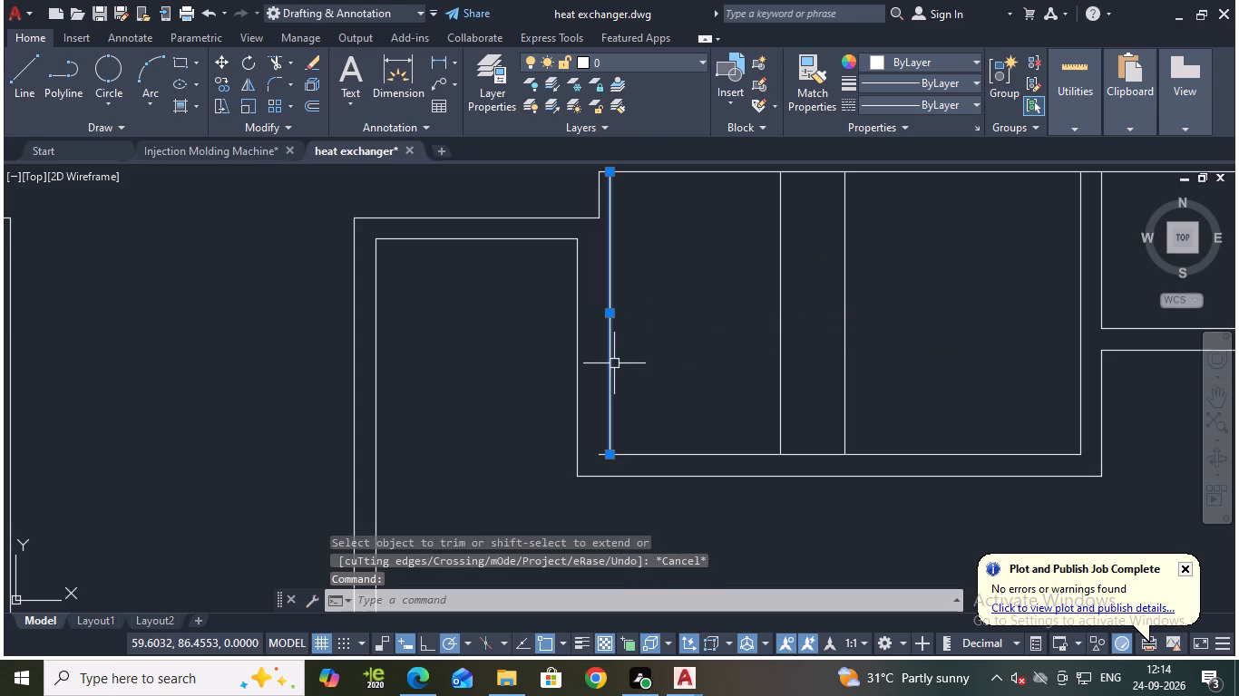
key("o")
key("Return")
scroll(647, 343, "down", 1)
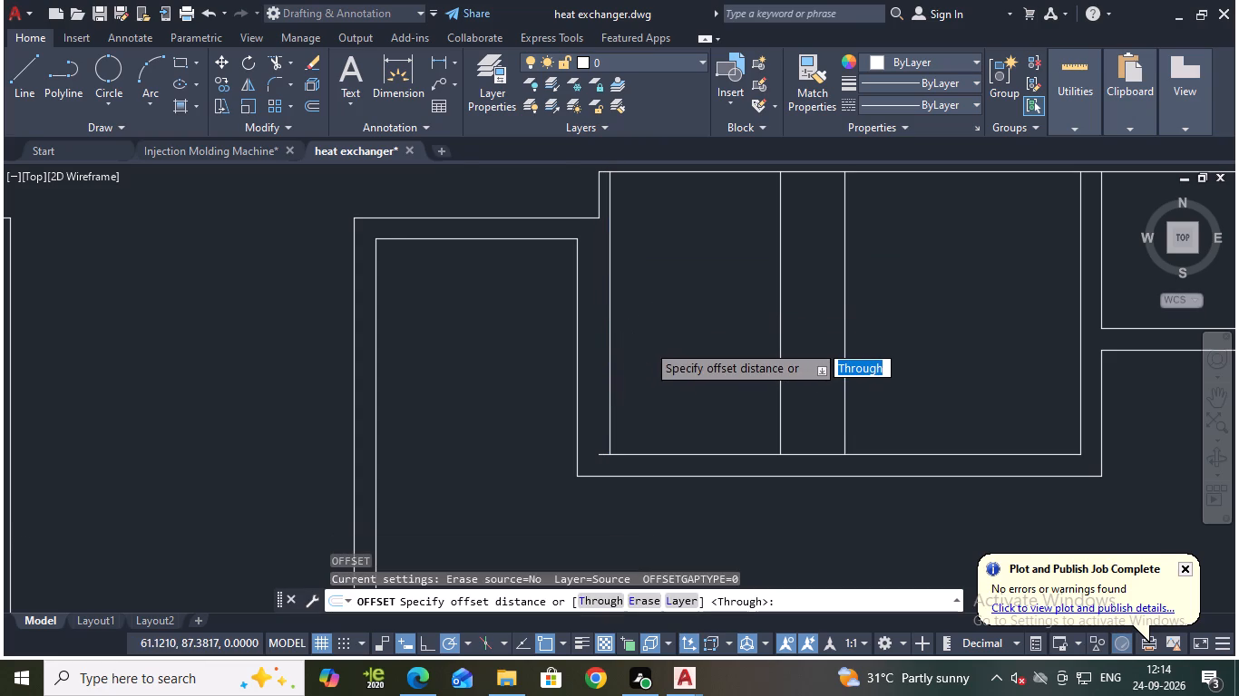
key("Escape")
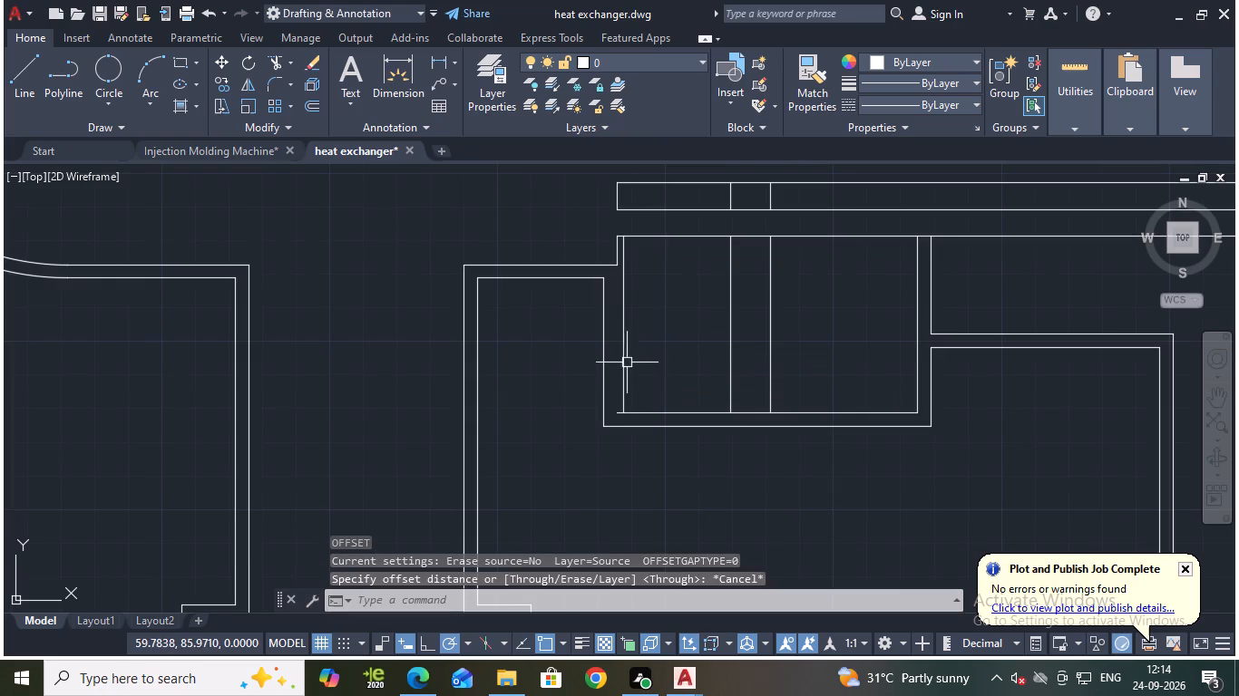
Explode the outer U-shaped polyline around the lower flange block into separate lines.
left_click(605, 349)
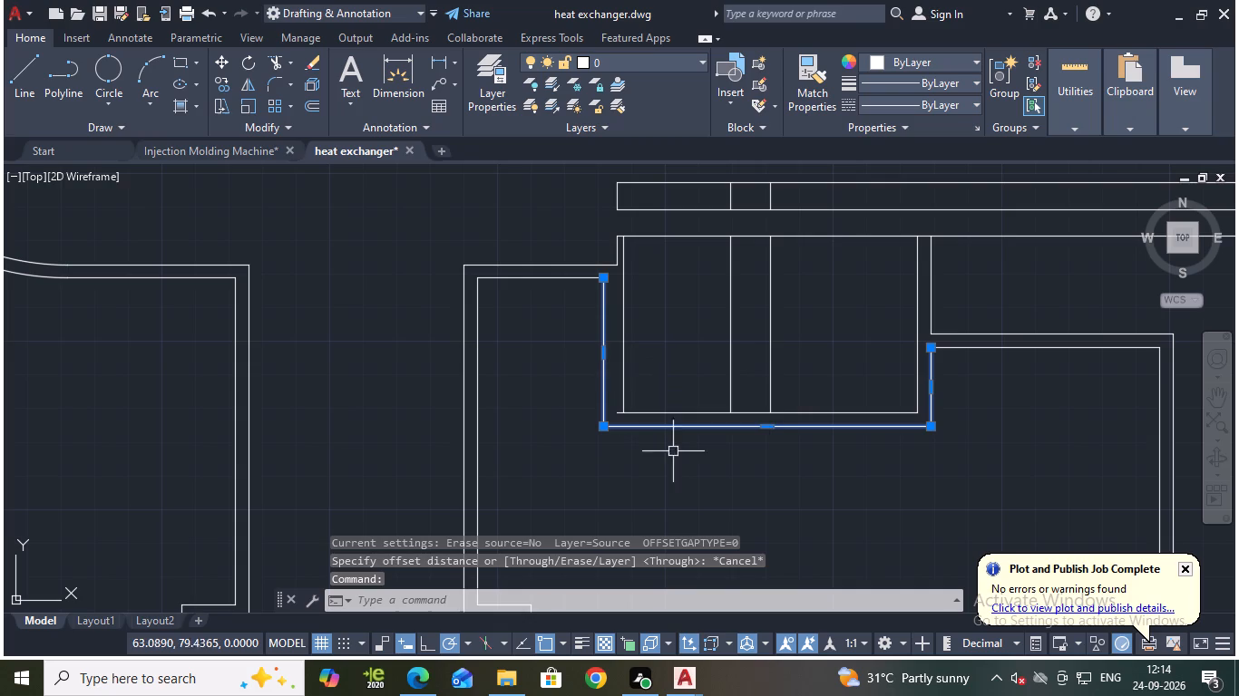
key("e")
key("x")
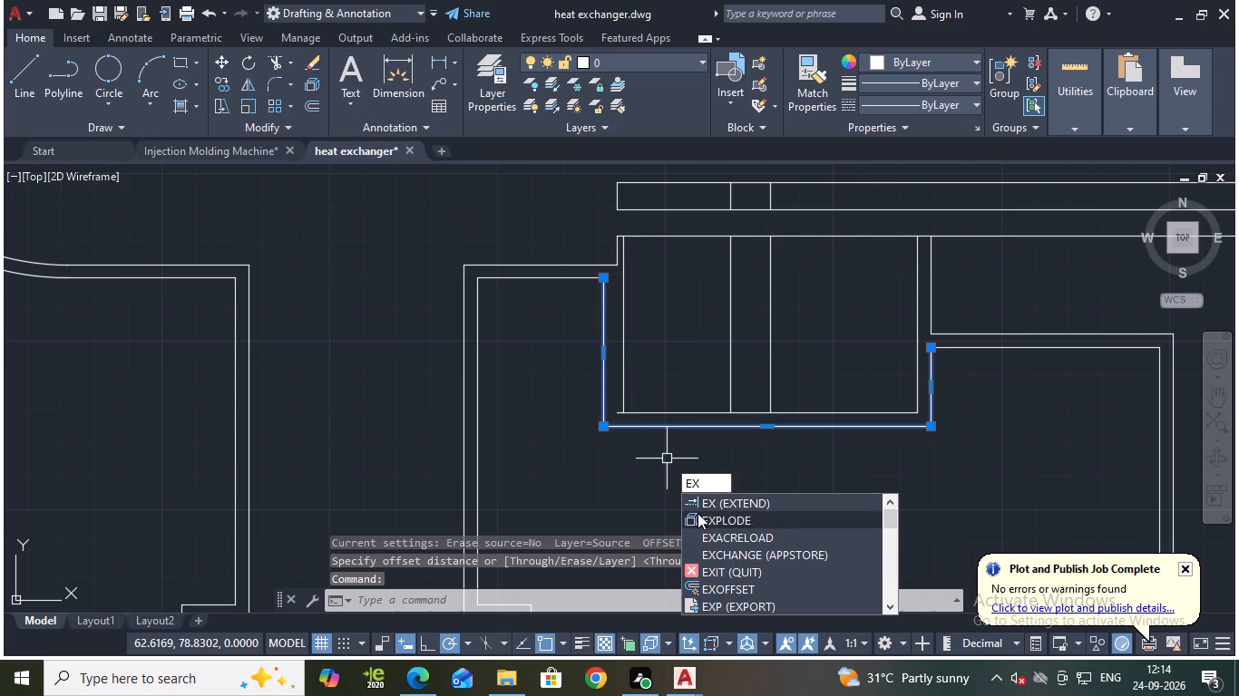
left_click(698, 513)
Offset the flange block's outer left edge inward through a point about 0.7 units away.
key("o")
key("Return")
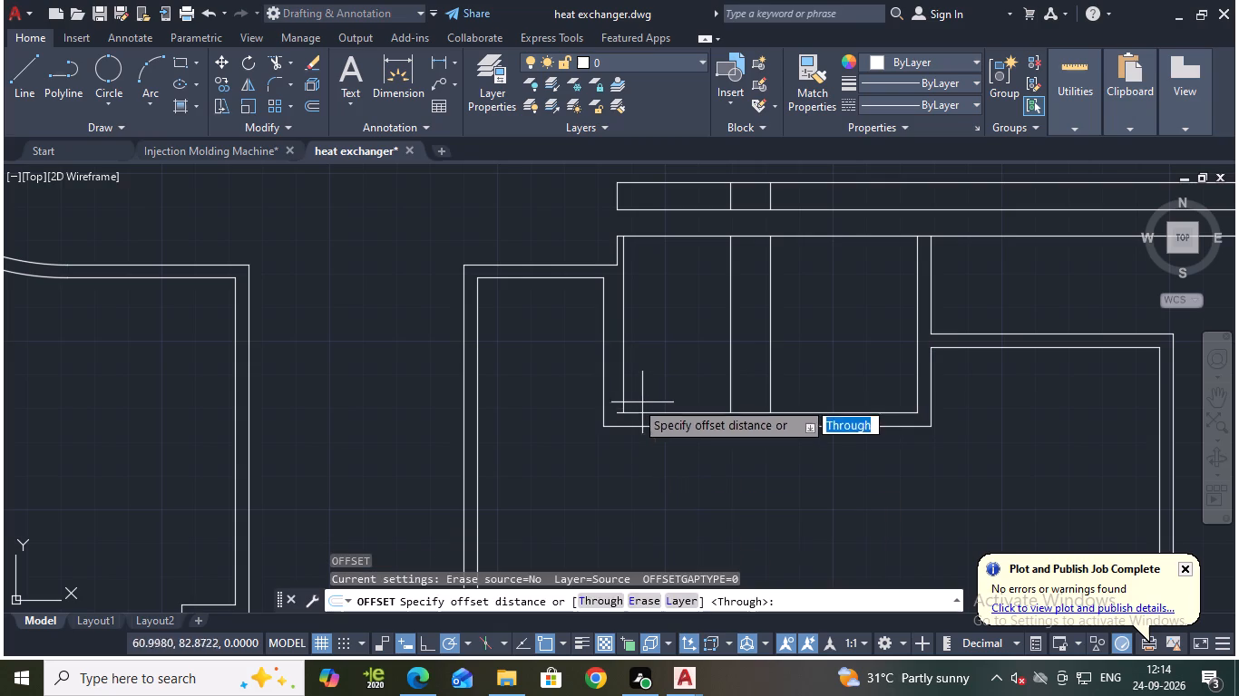
key("Return")
left_click(604, 362)
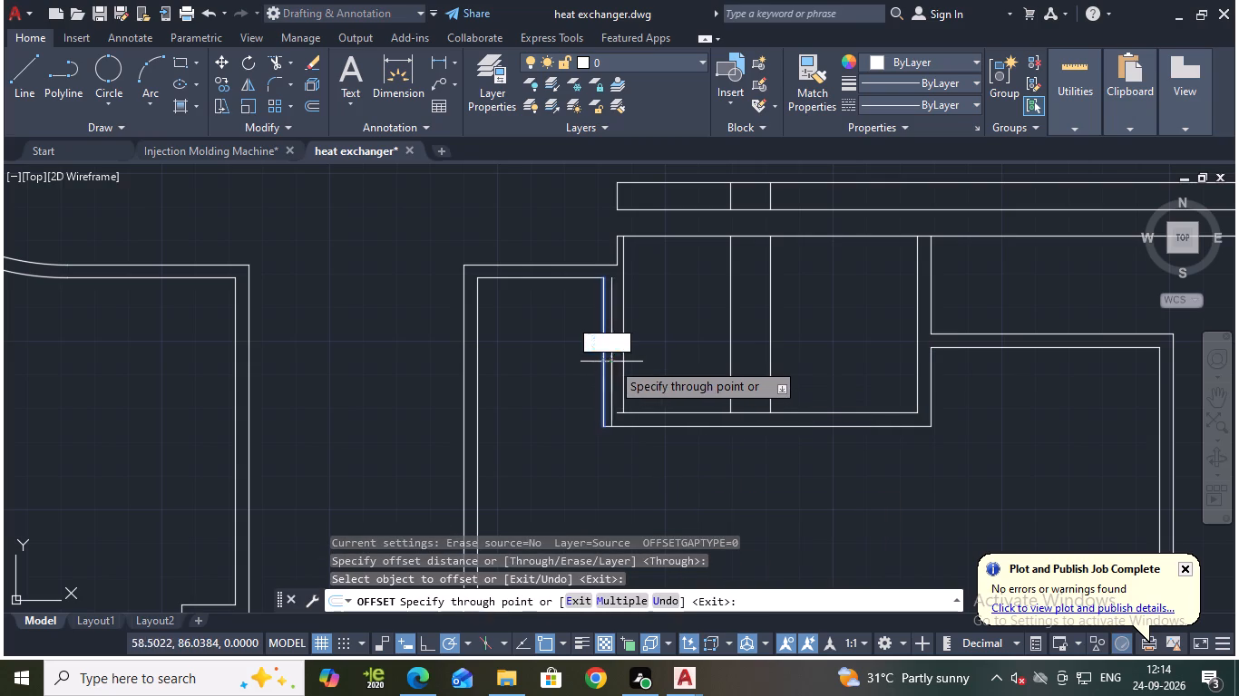
scroll(610, 356, "up", 1)
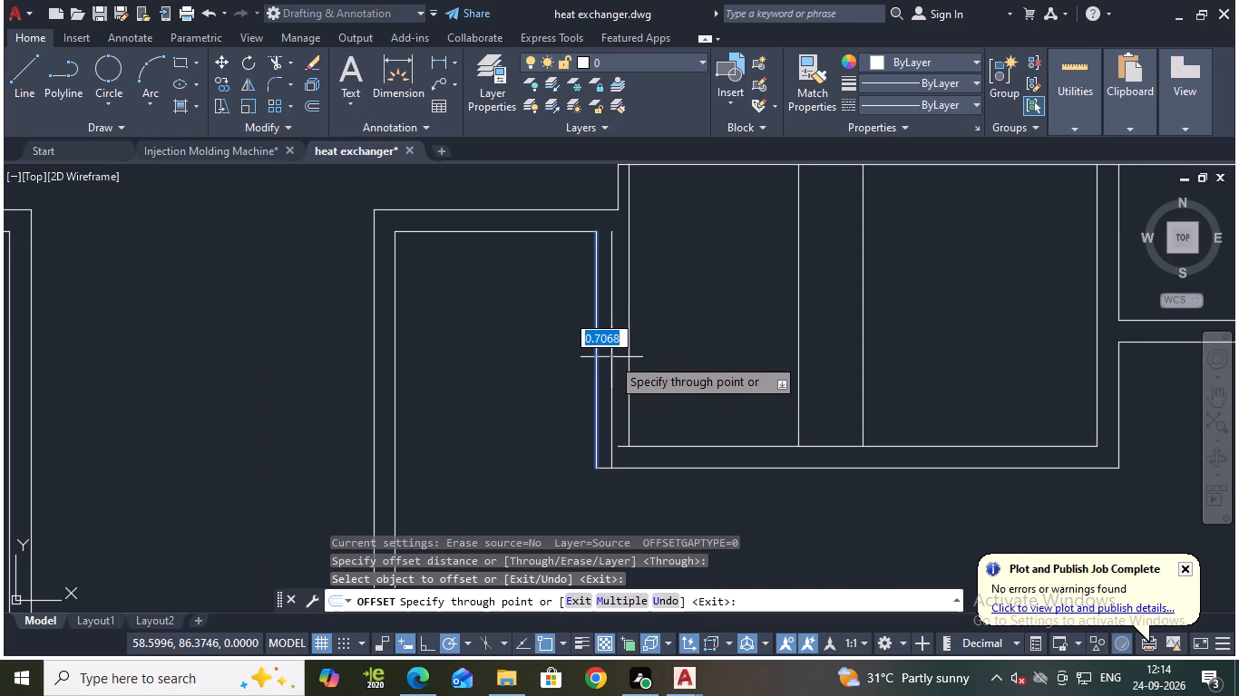
left_click(611, 357)
key("Escape")
Trim away the old outer left edge, the outer bottom-edge stub beside it, and the inner bottom edge's overhang past the inner left line.
type("tr")
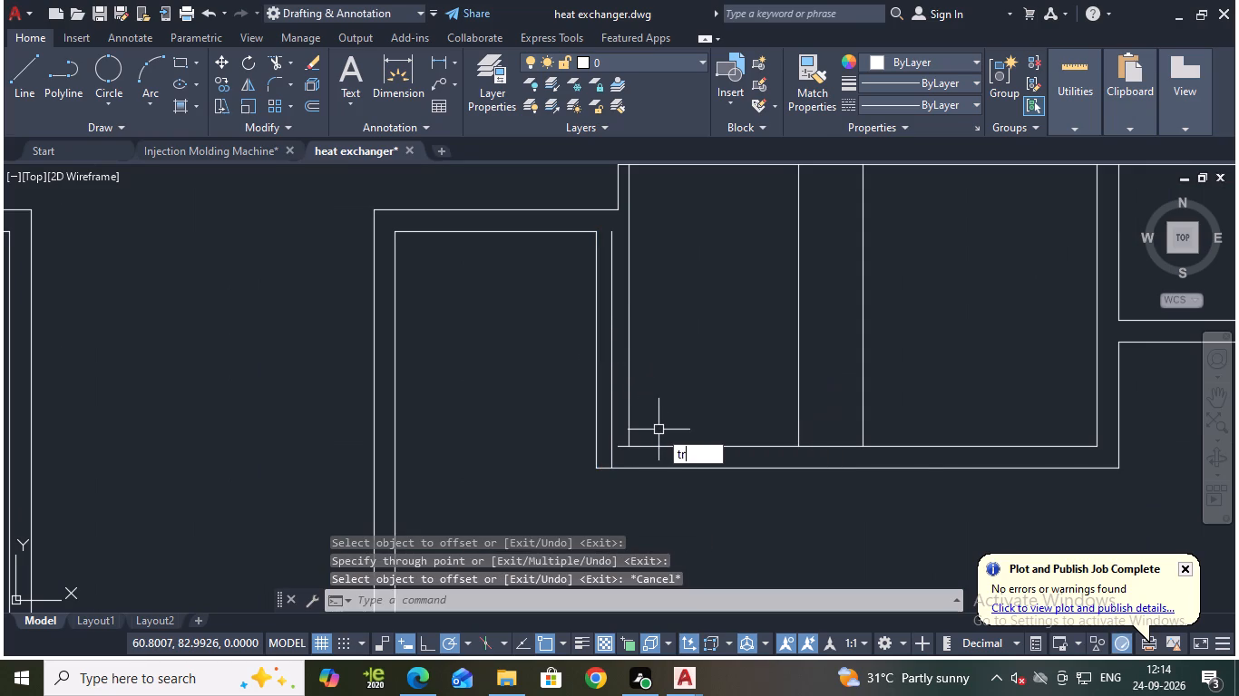
key("Return")
left_click(591, 458)
left_click(598, 458)
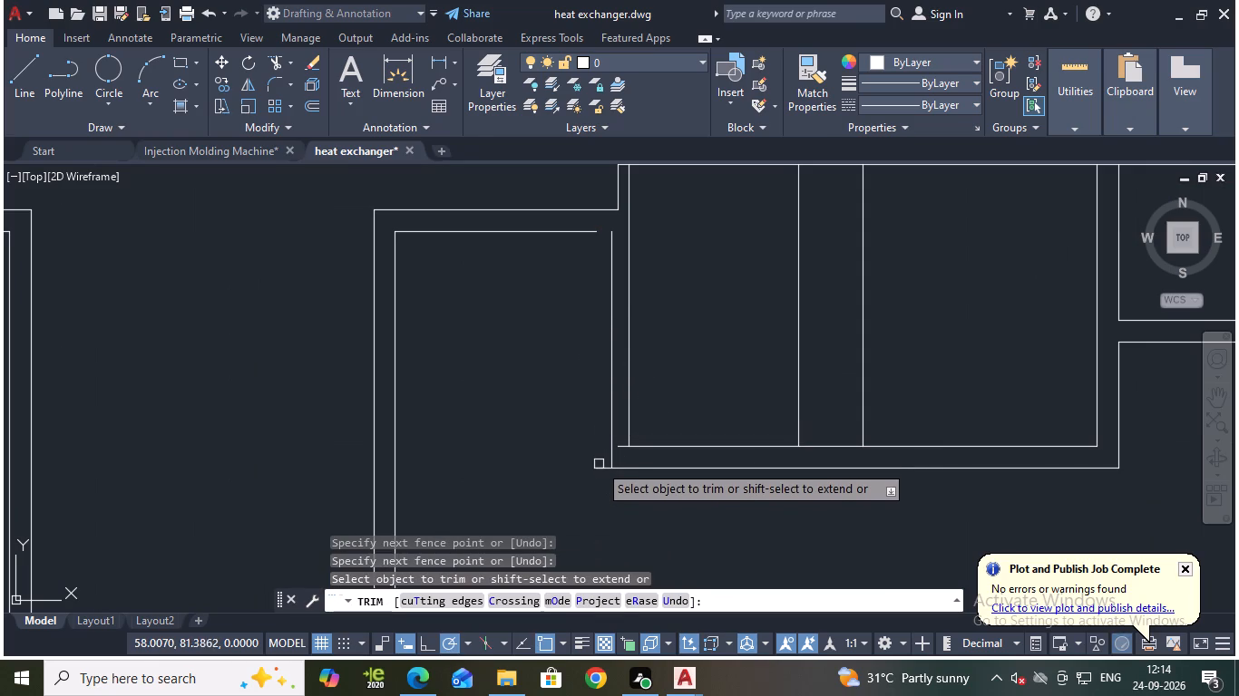
left_click(600, 466)
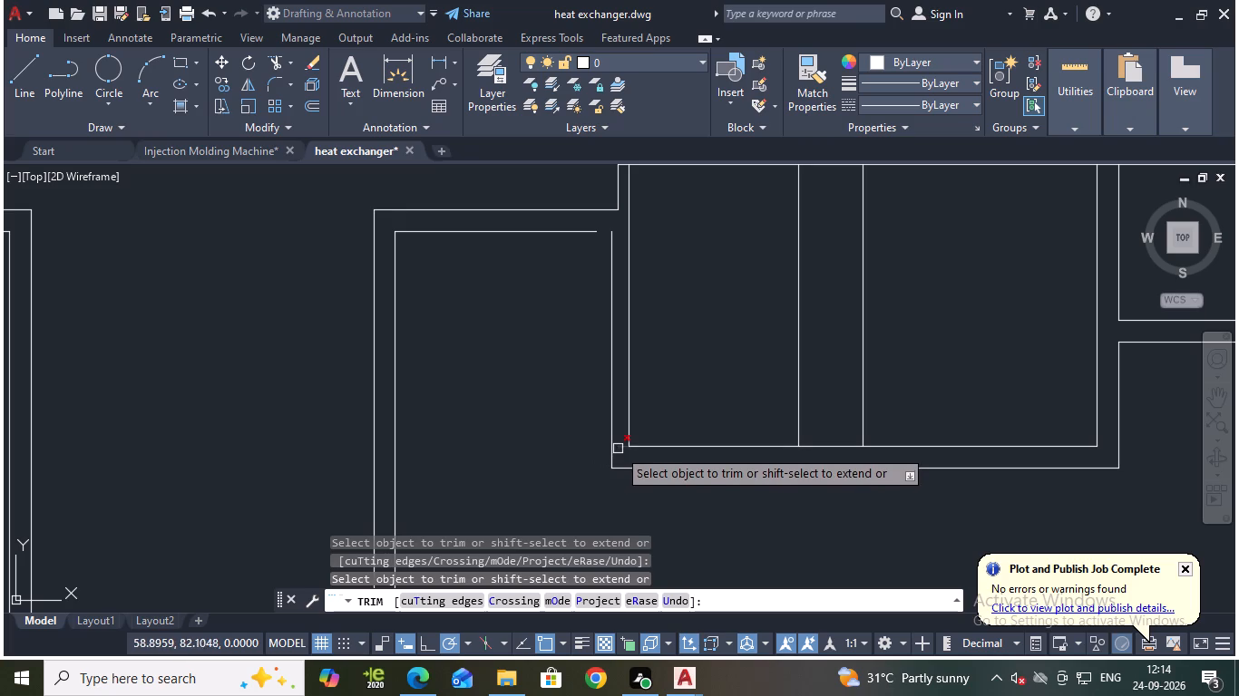
left_click(618, 448)
middle_click_drag(707, 305, 709, 335)
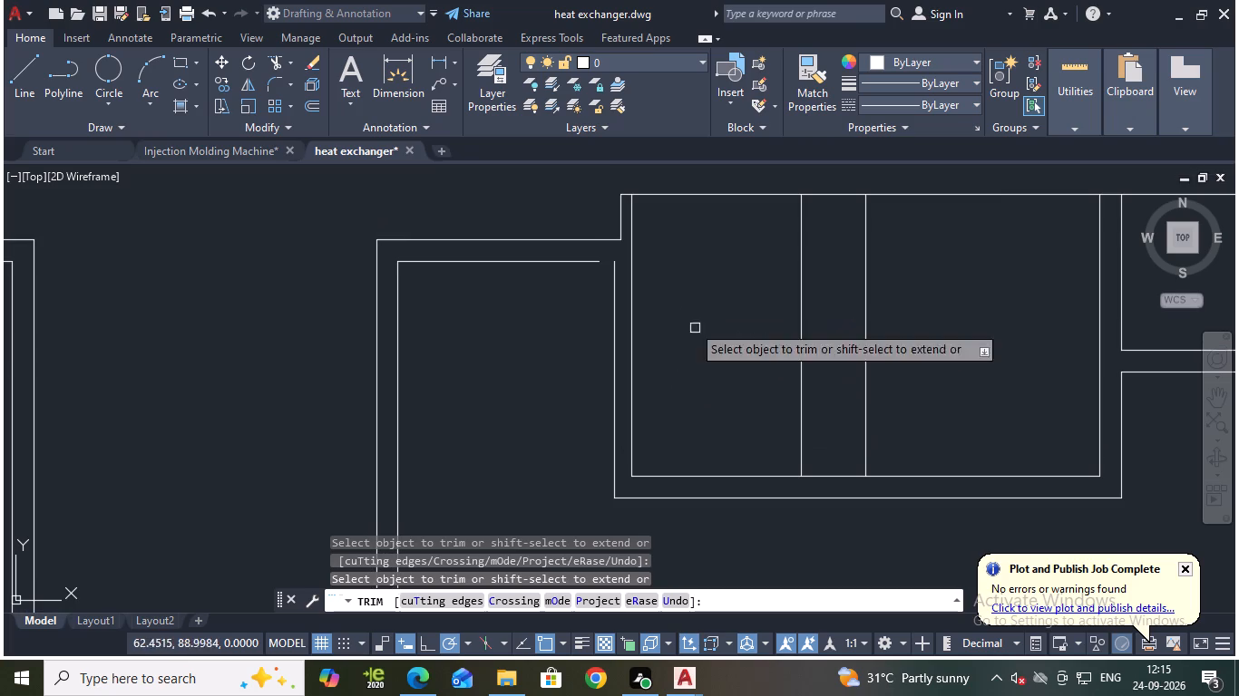
key("Escape")
Stretch the condensate nozzle's inner shoulder line past the new outer left edge and trim its overhang back to that edge.
left_click(555, 264)
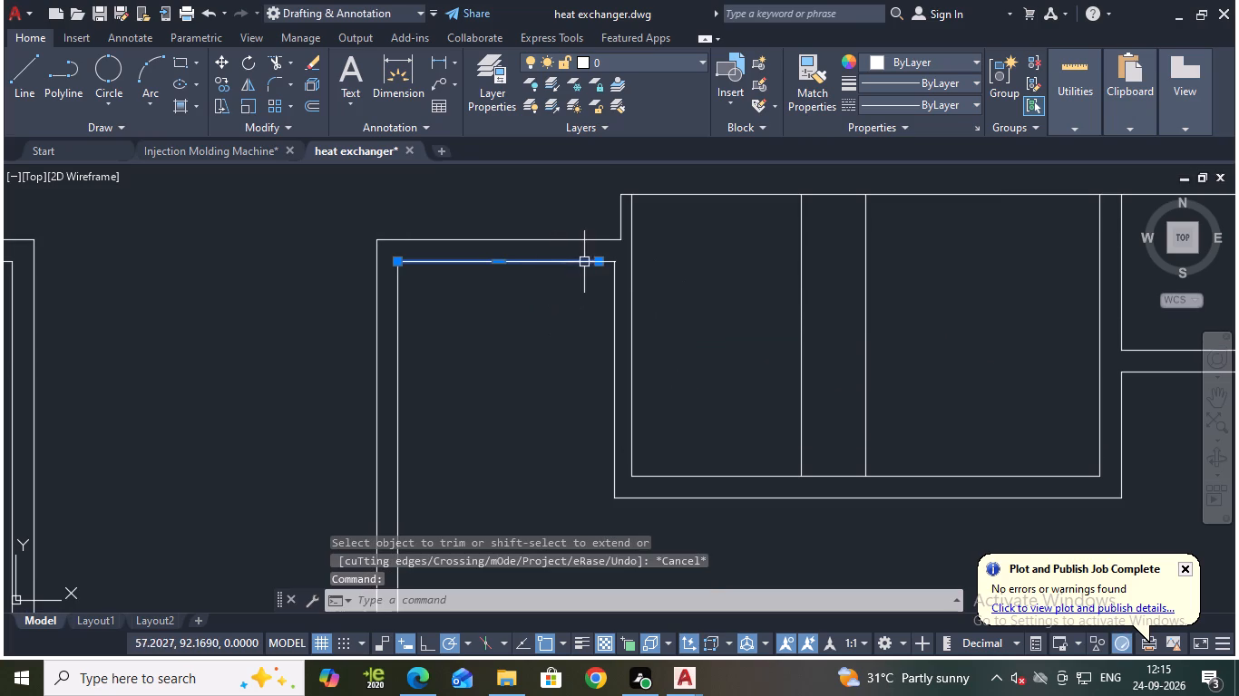
left_click(597, 264)
left_click(654, 261)
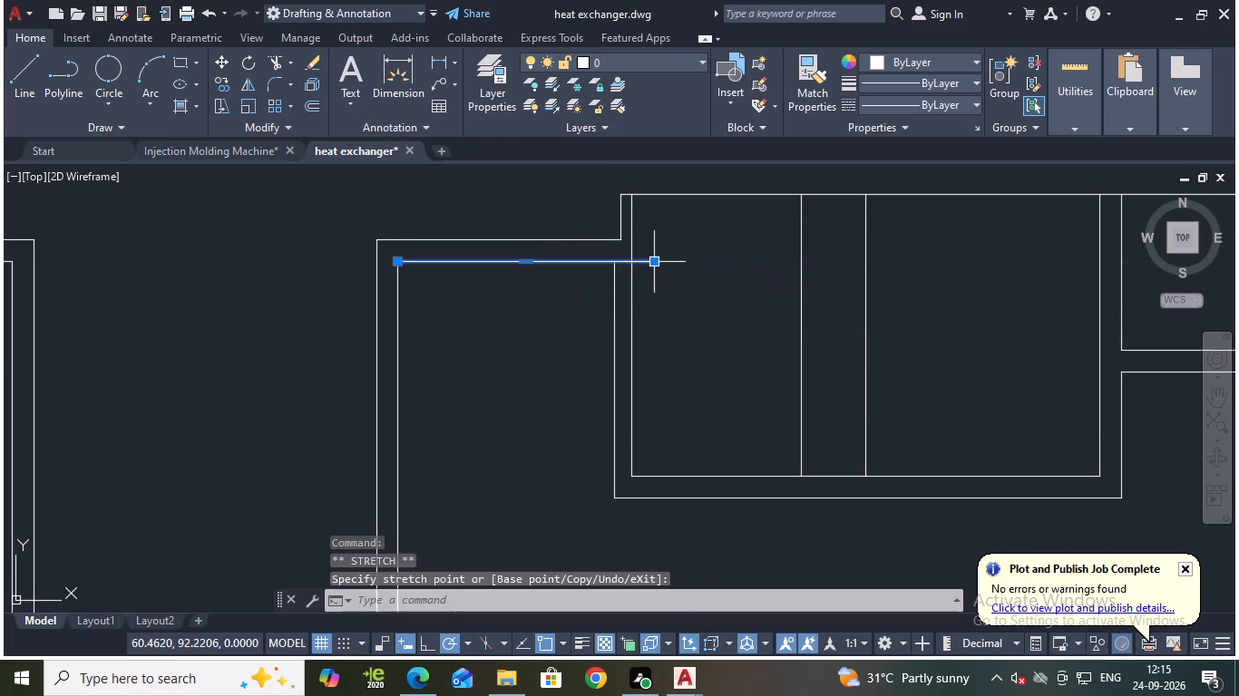
key("Escape")
scroll(615, 275, "up", 1)
type("tr")
key("Return")
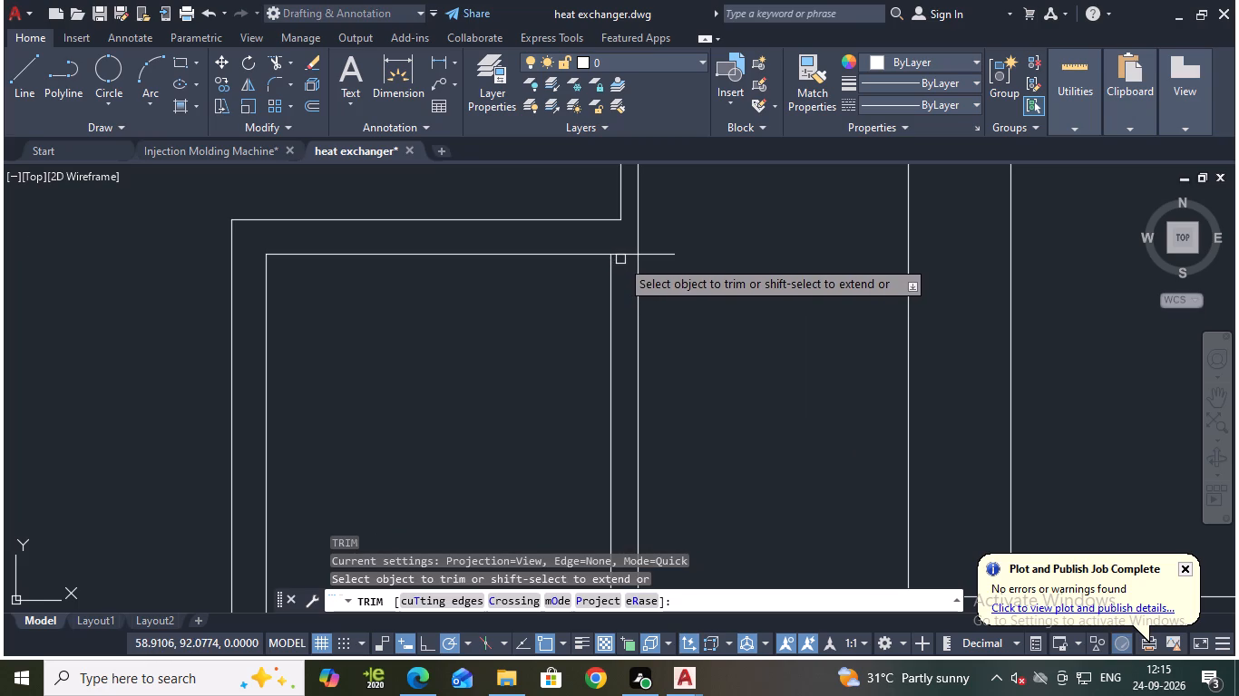
left_click(619, 255)
left_click(665, 254)
scroll(665, 255, "down", 2)
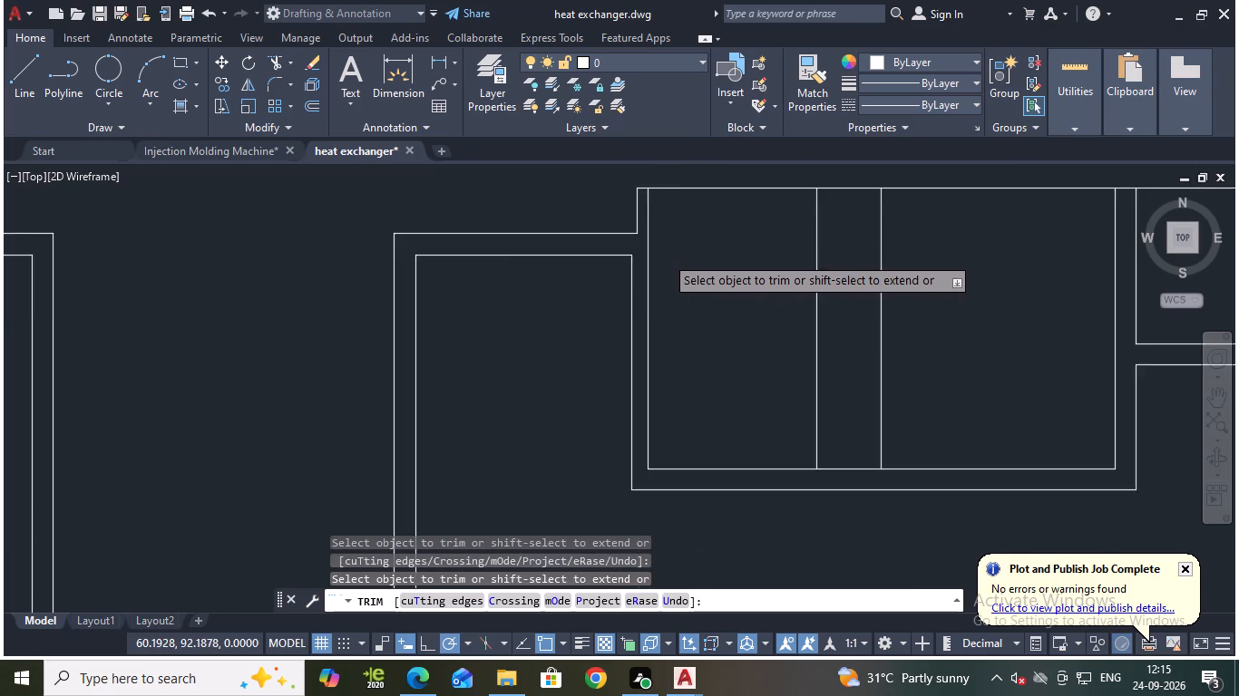
key("Escape")
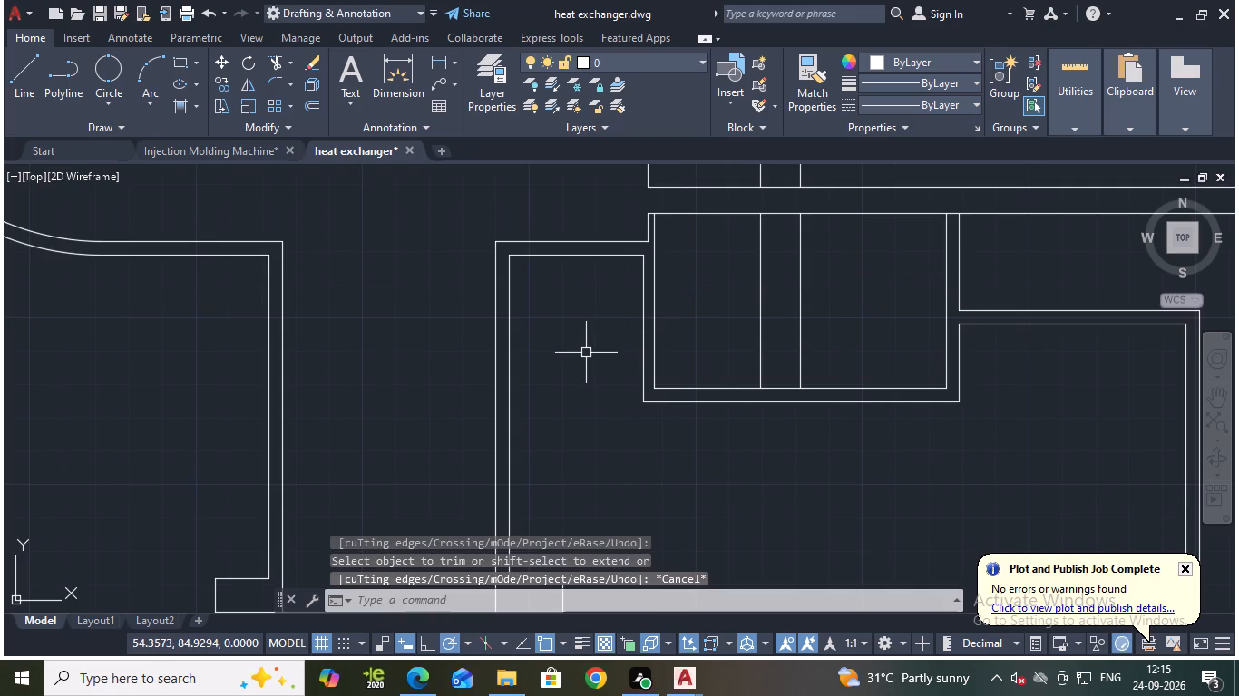
Save the heat exchanger drawing.
key("ctrl+s")
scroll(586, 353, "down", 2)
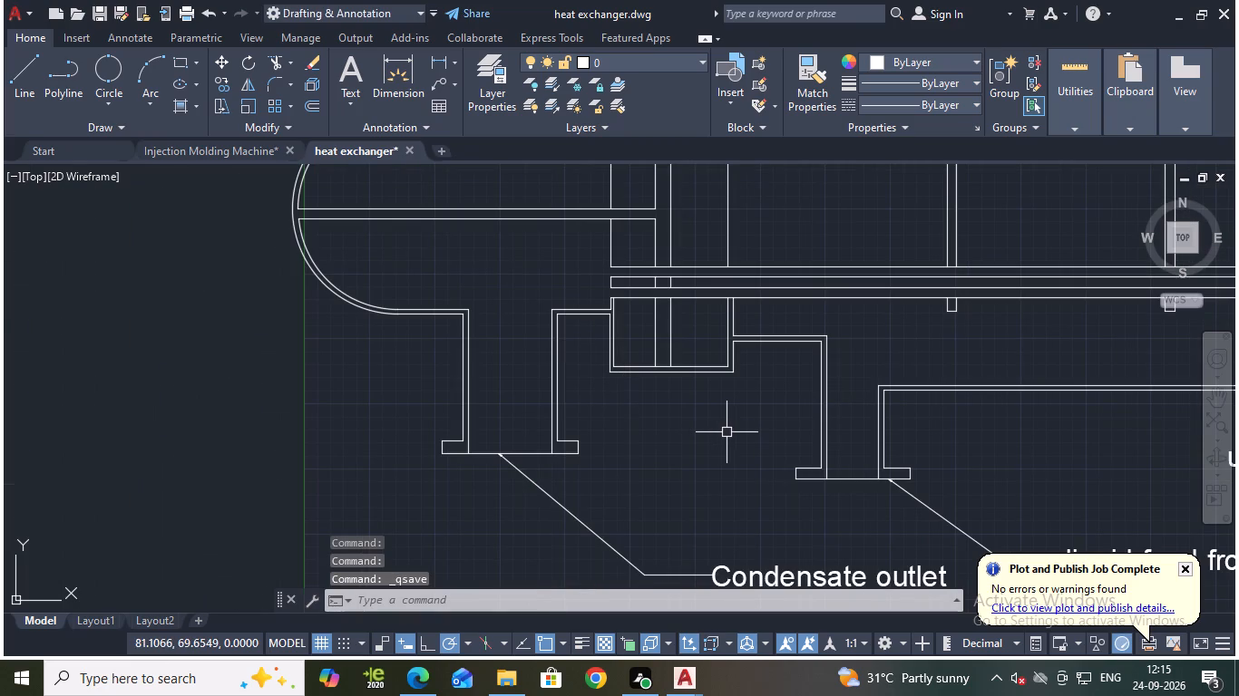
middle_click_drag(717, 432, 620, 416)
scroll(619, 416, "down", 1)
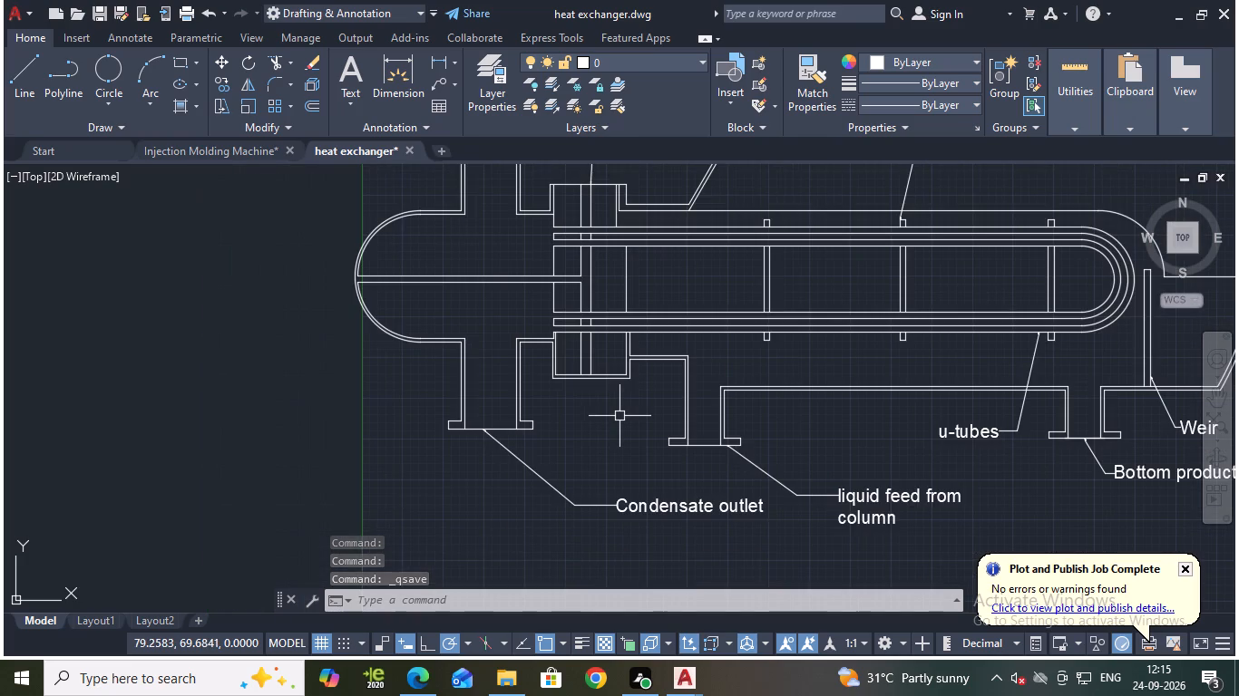
Save the heat exchanger drawing again with the full drawing in view.
scroll(619, 416, "down", 1)
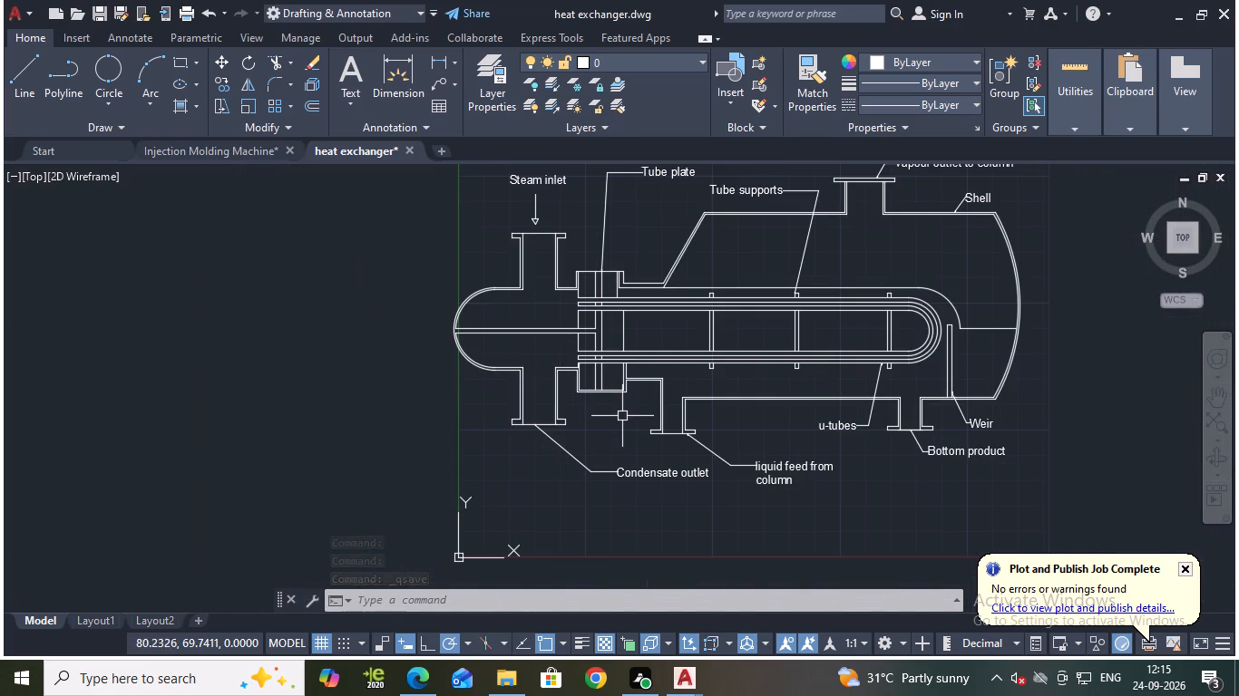
key("ctrl+s")
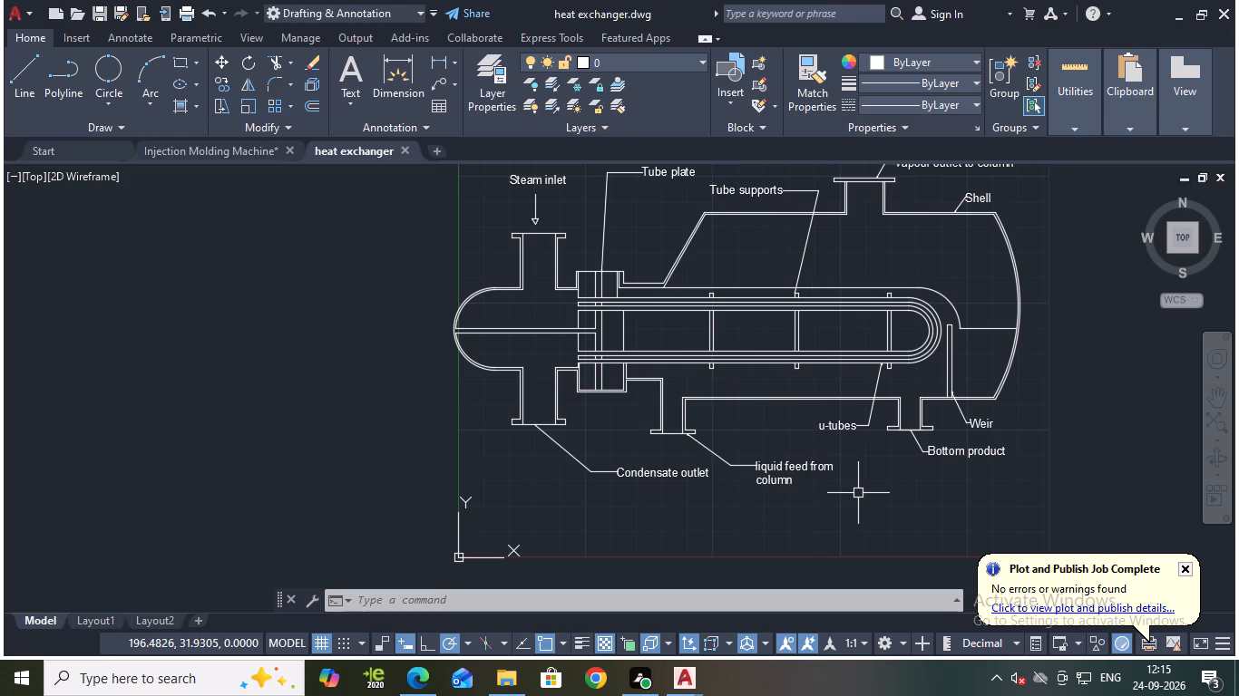
key("ctrl+s")
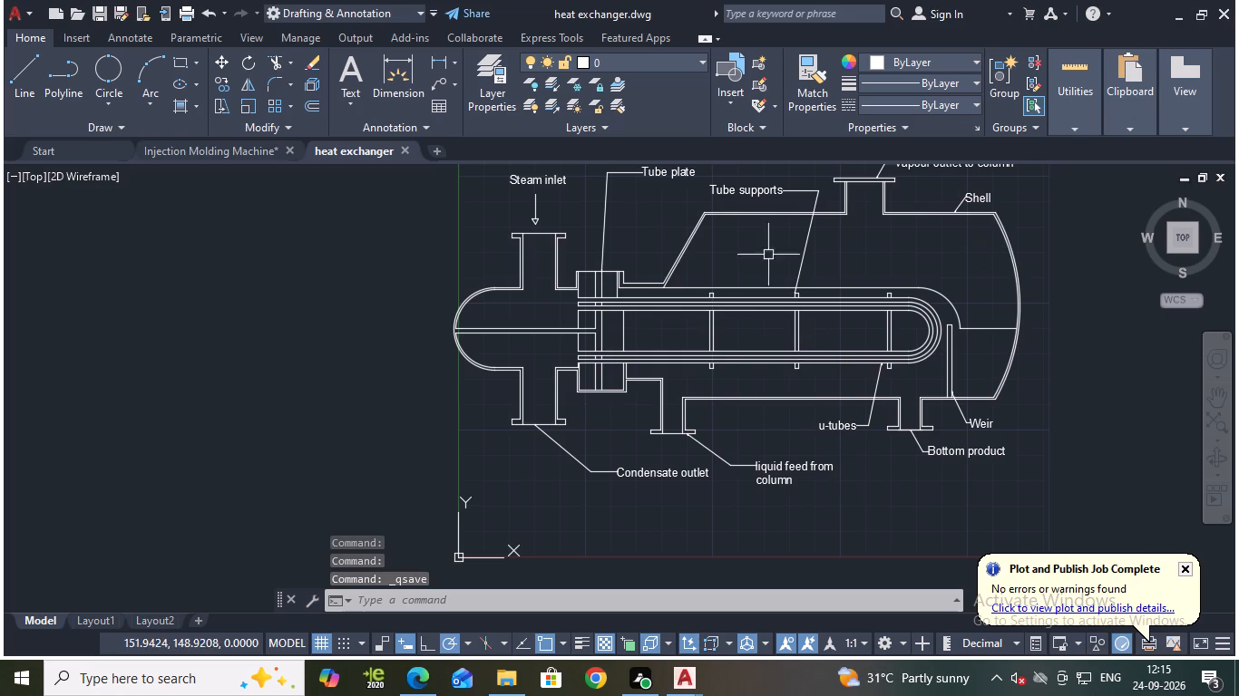
Fill the channel head, its steam and condensate nozzles and the connected U-tubes with a red gradient, colour 205,32,39.
middle_click_drag(634, 223, 660, 229)
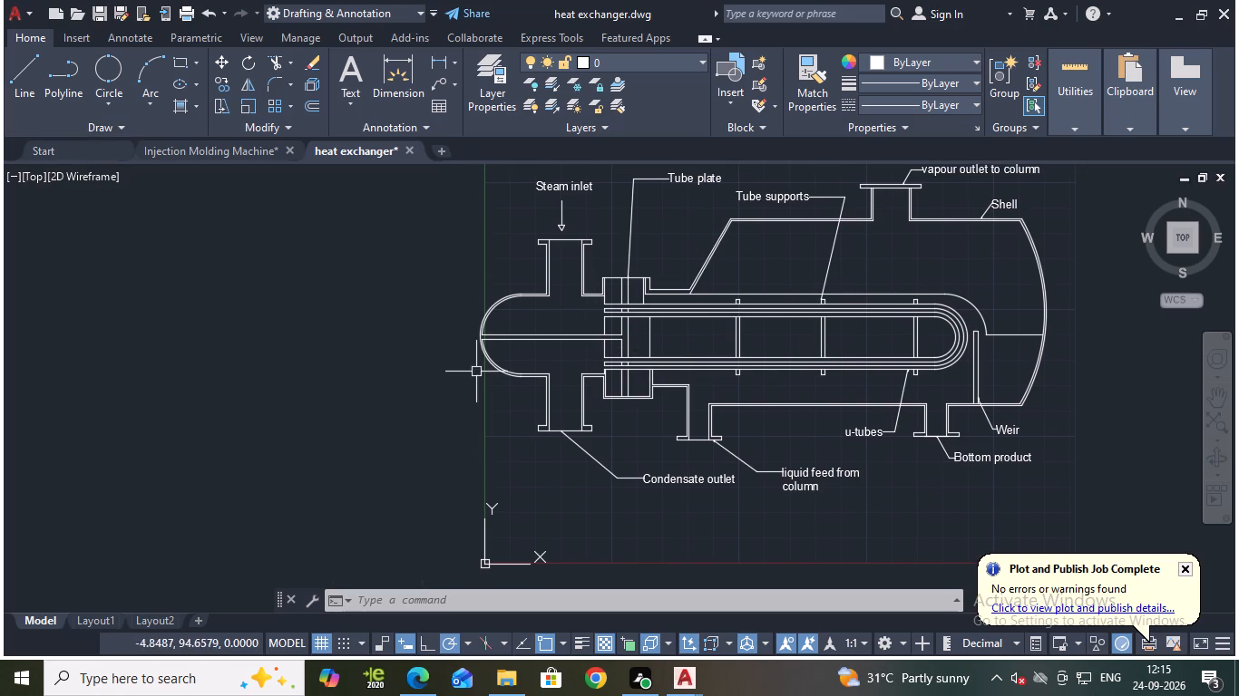
left_click(183, 101)
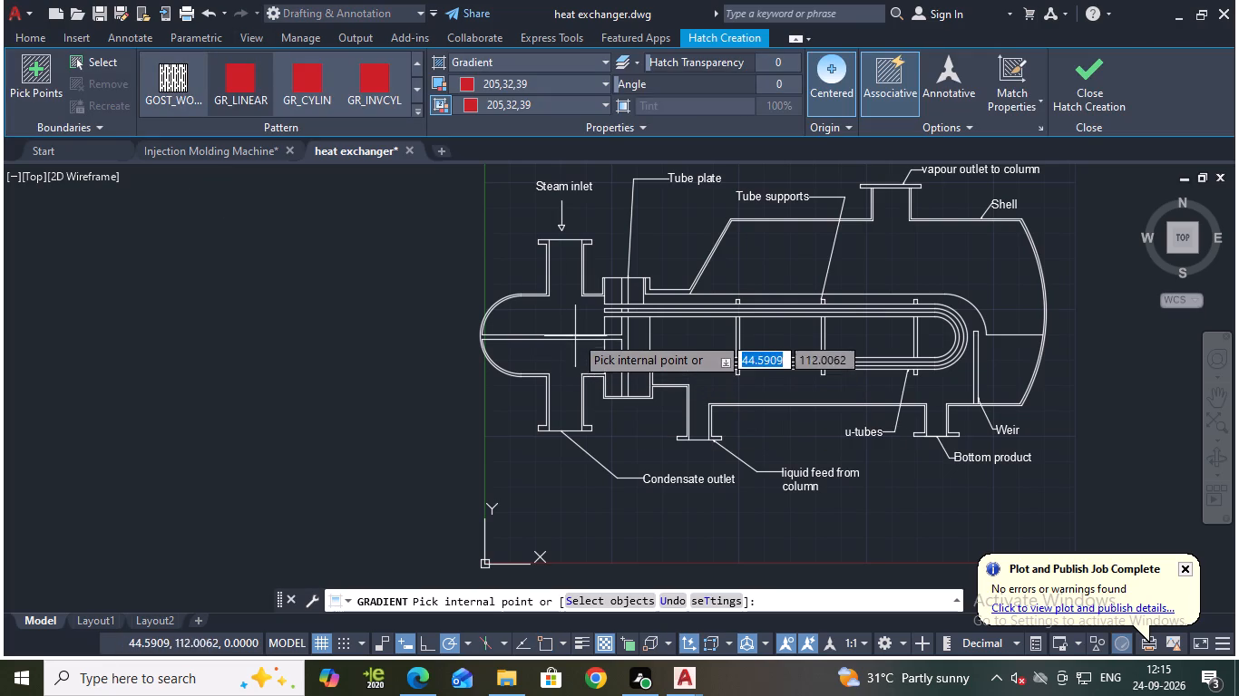
left_click(571, 322)
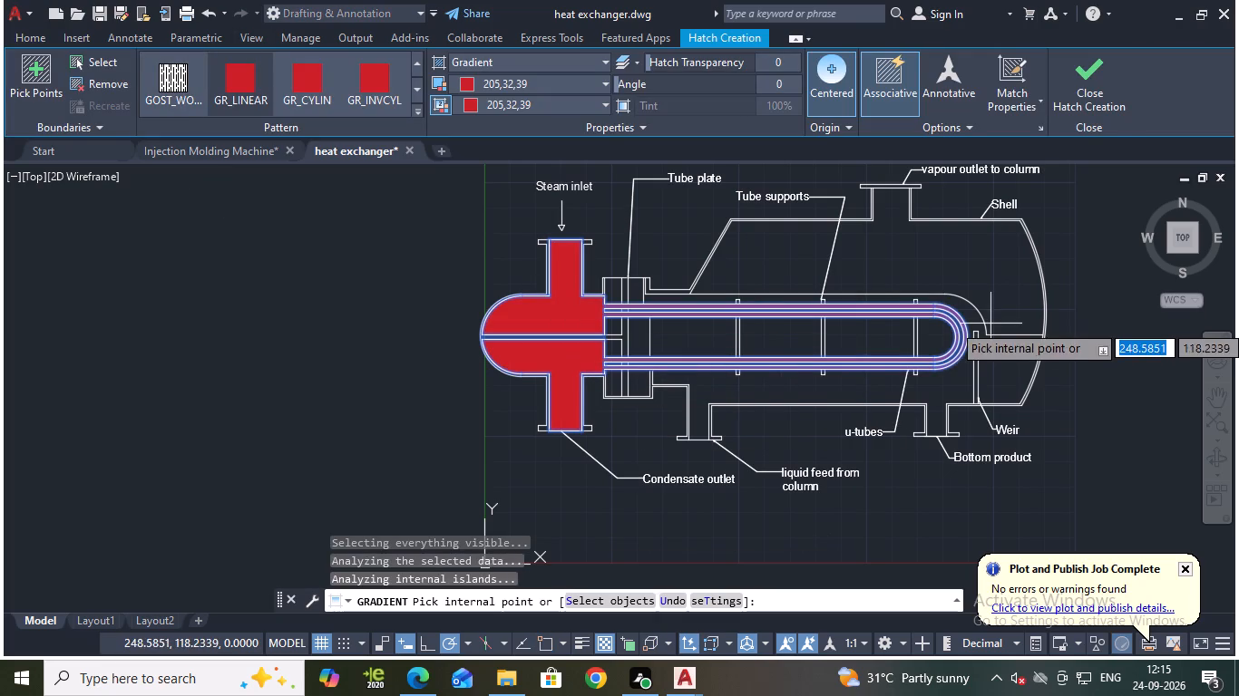
left_click(1055, 91)
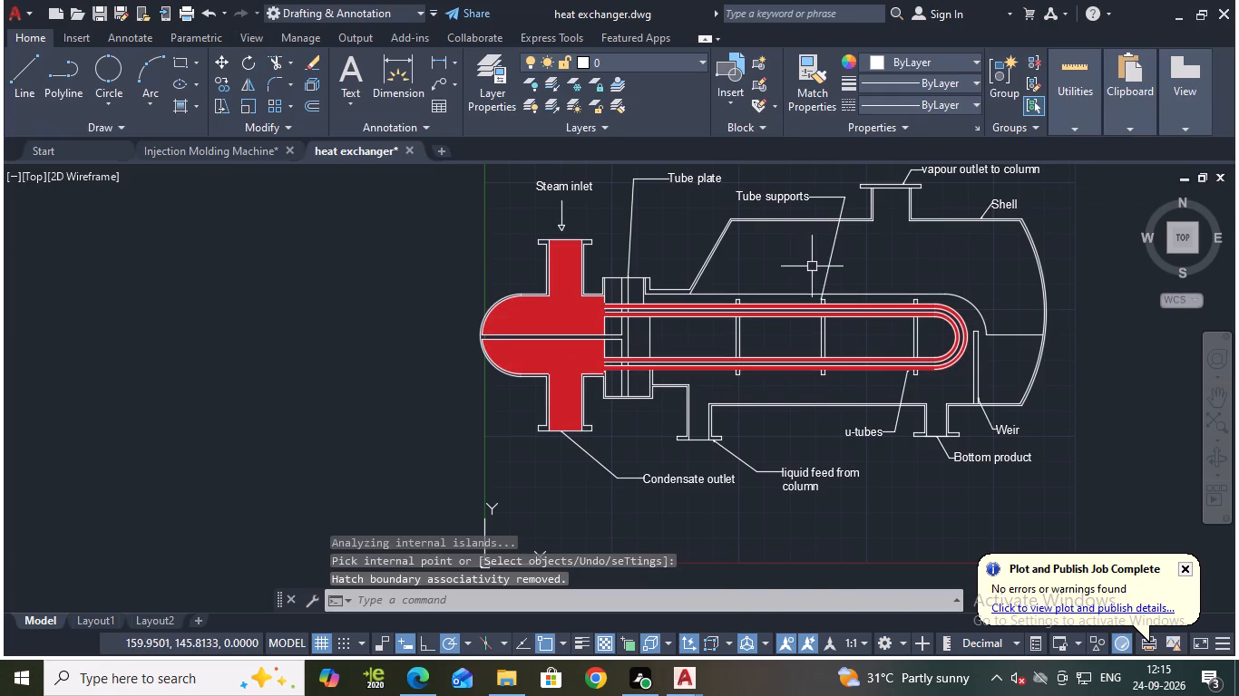
scroll(880, 271, "up", 1)
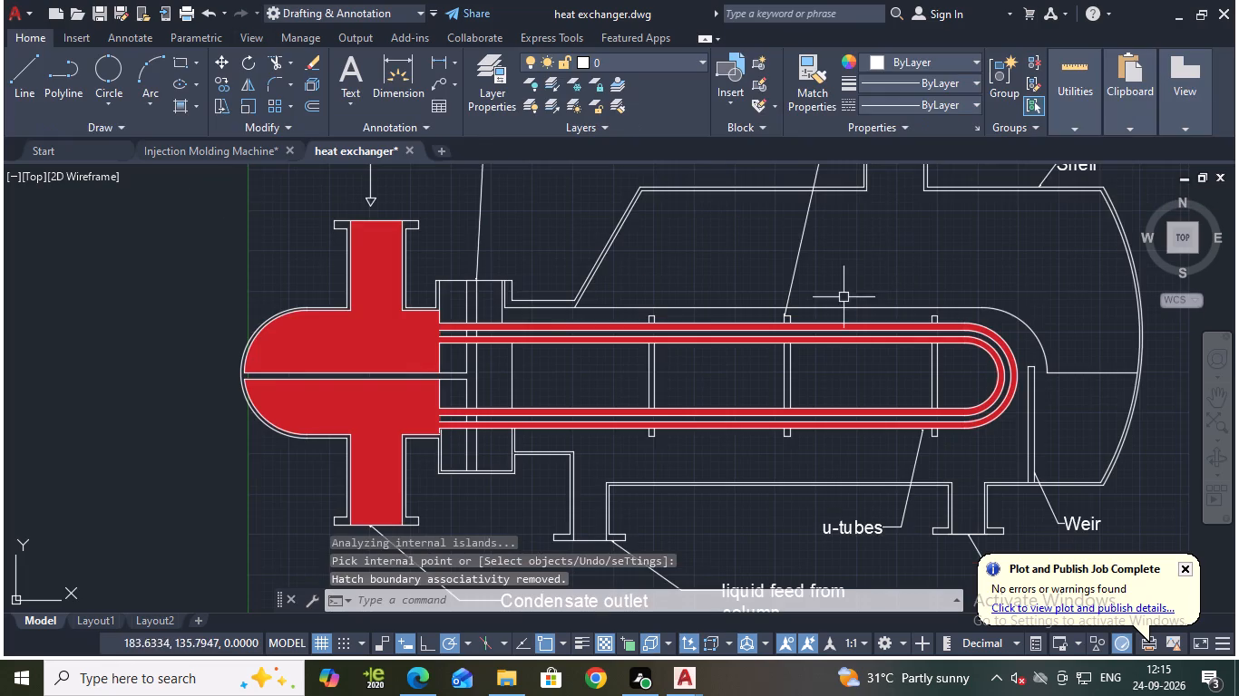
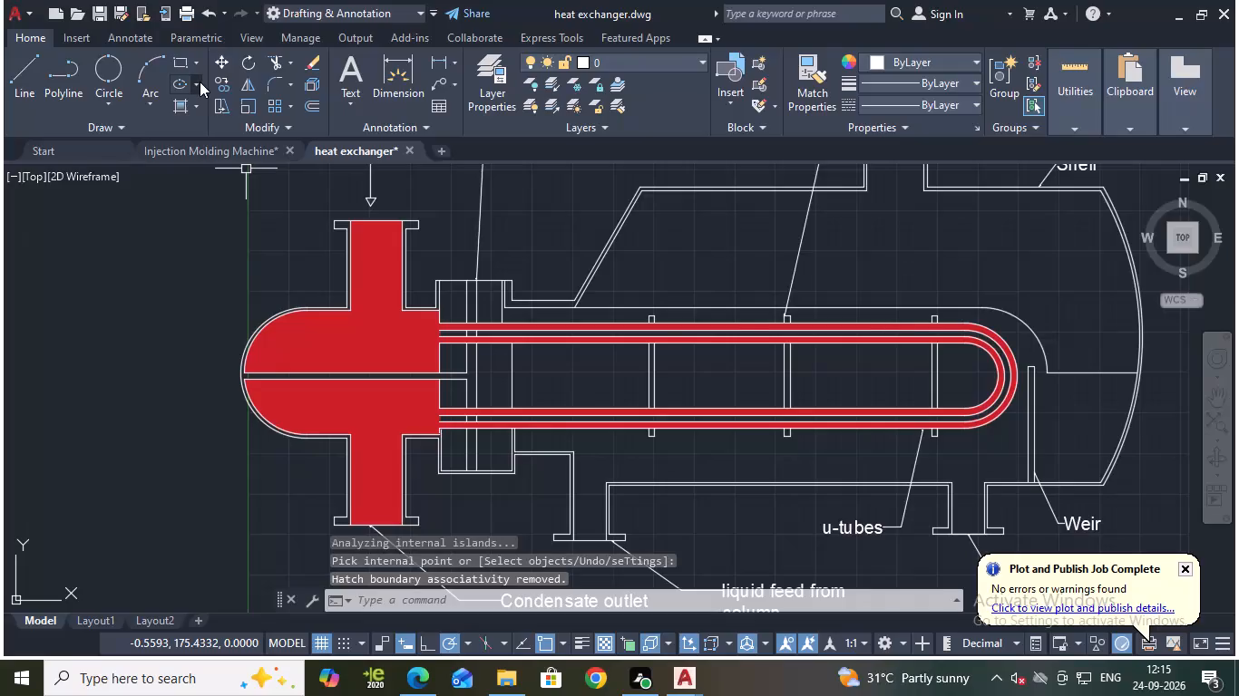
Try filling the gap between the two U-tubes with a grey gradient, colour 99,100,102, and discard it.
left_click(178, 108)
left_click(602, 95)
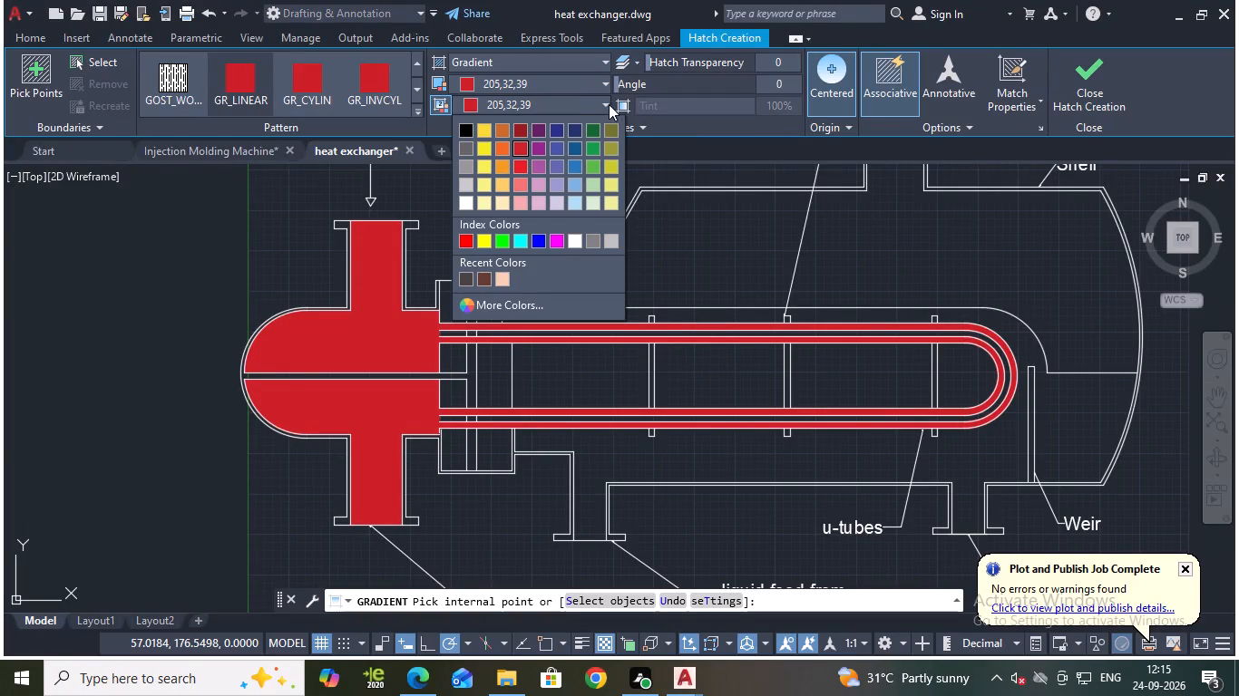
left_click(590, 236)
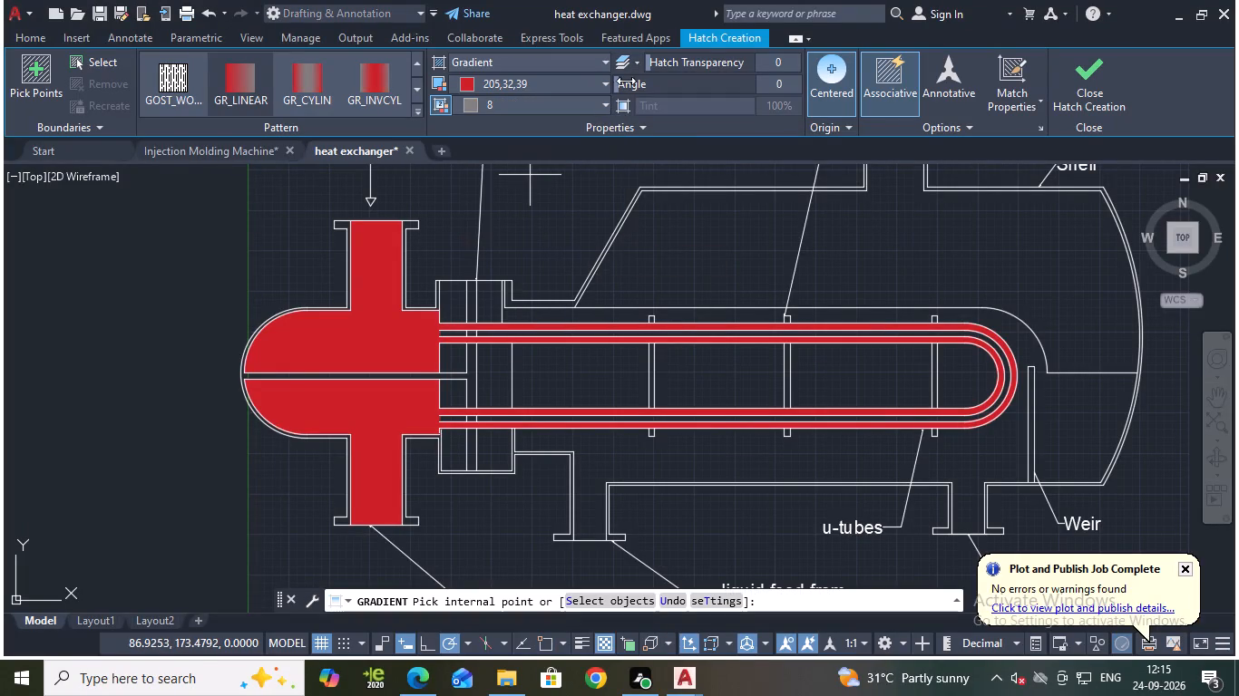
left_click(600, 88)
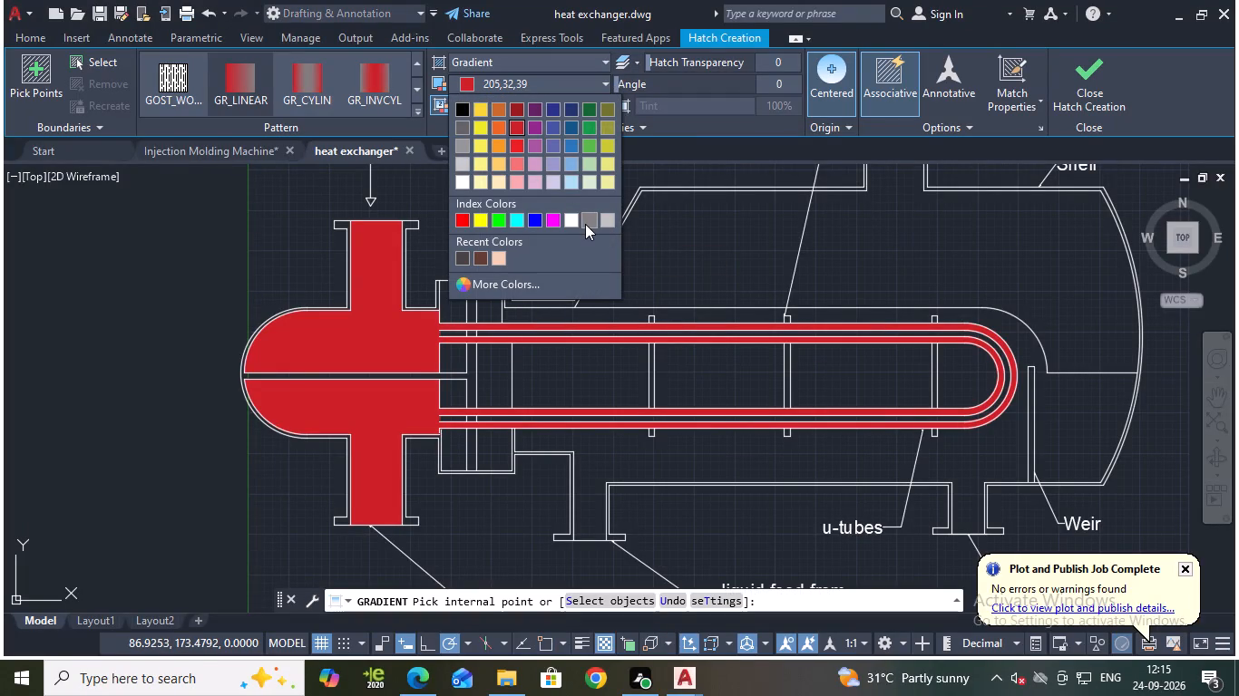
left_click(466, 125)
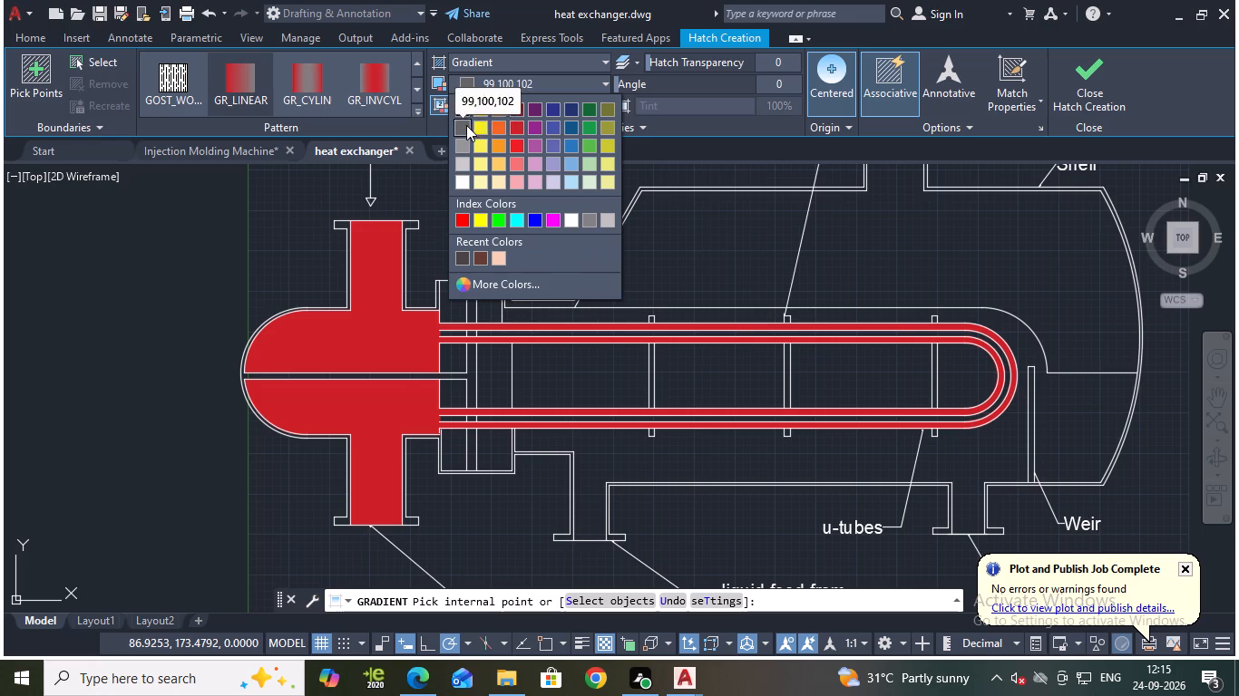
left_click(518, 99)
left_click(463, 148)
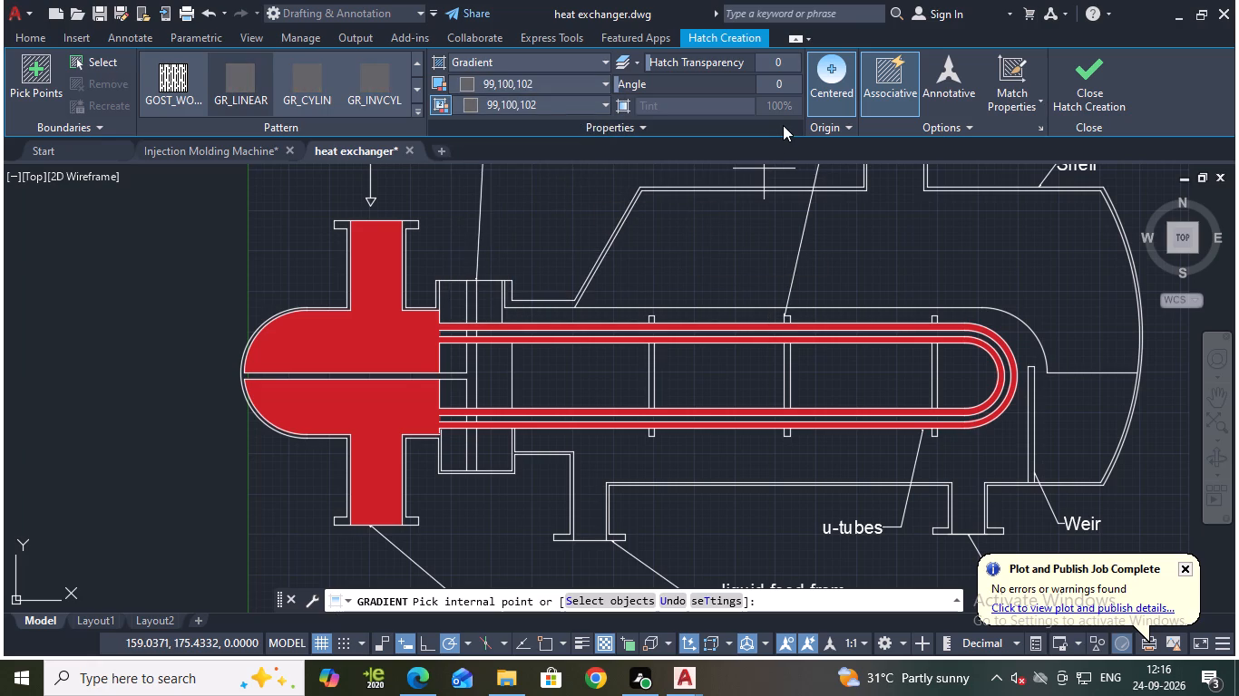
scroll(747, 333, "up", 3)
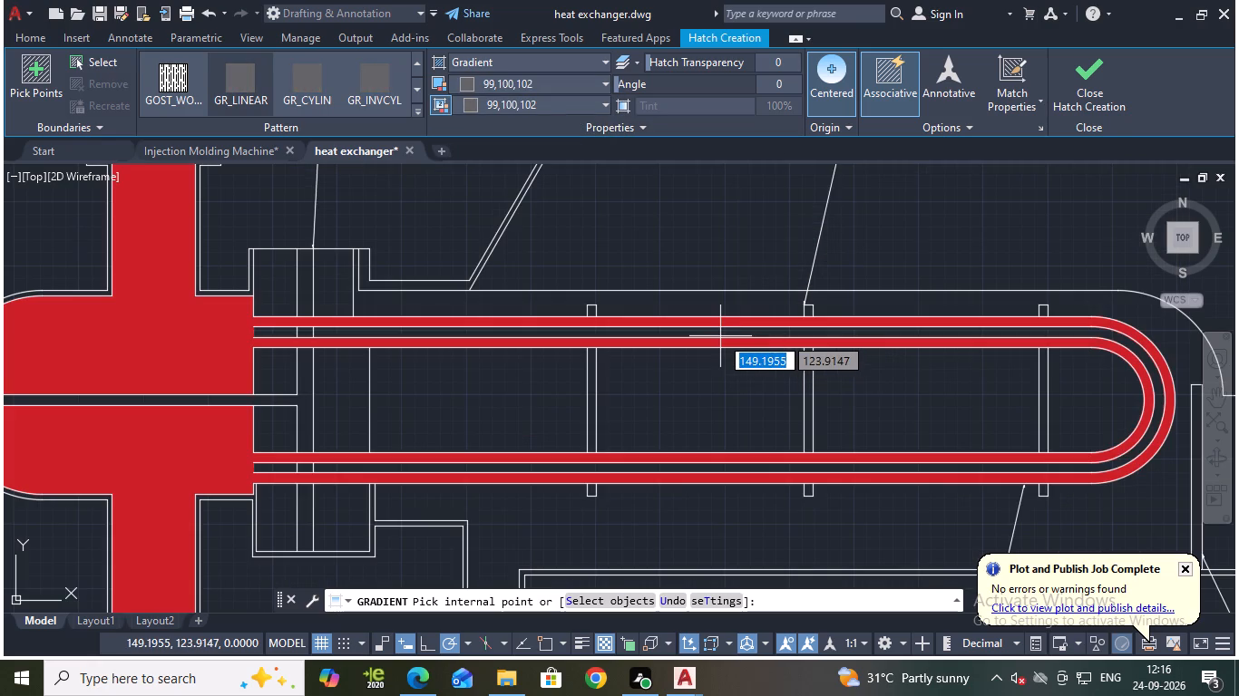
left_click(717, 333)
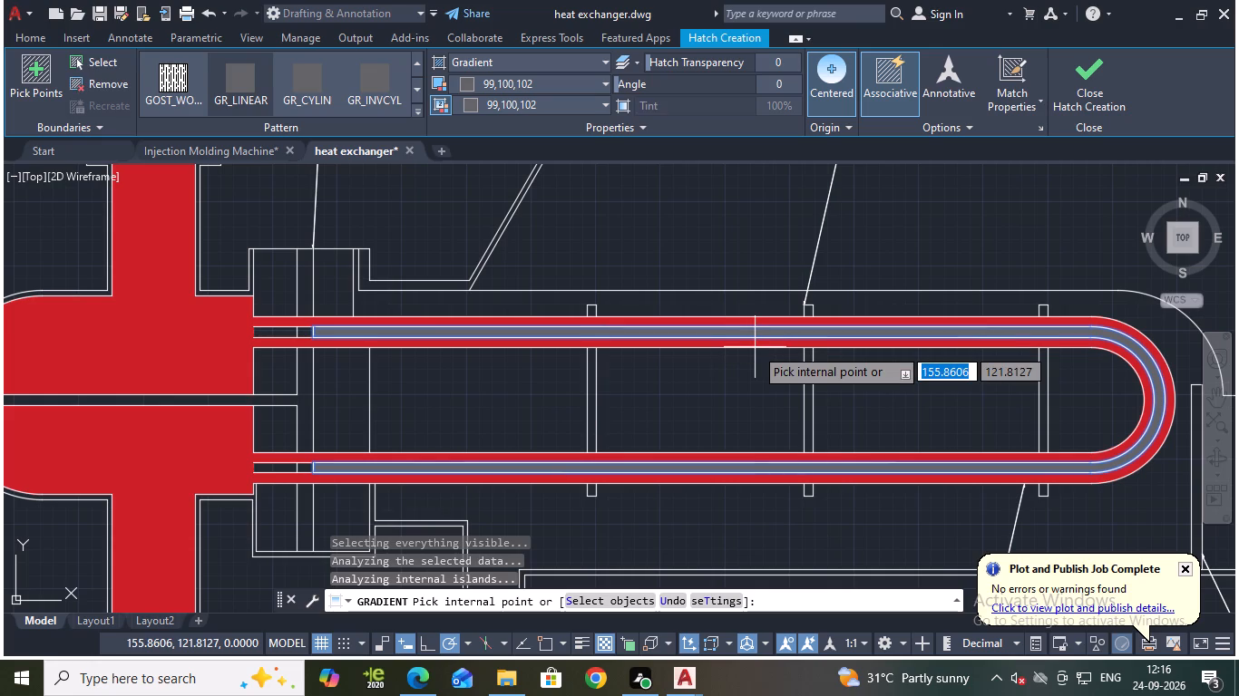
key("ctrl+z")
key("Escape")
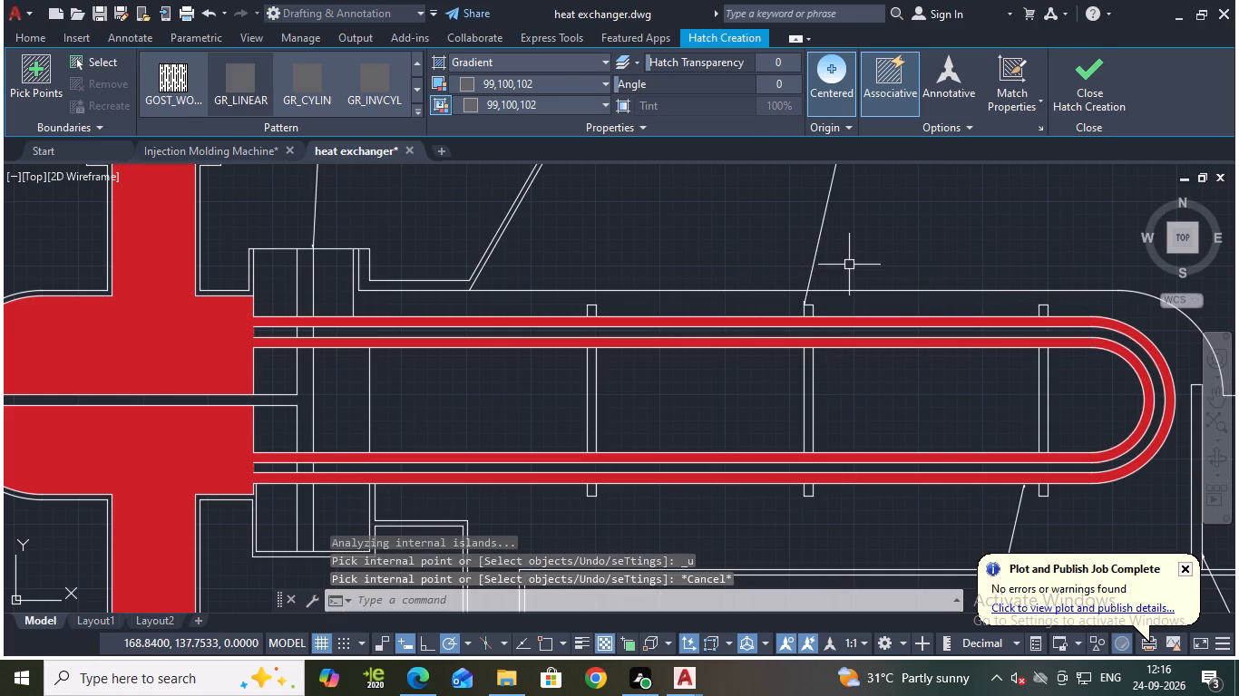
Fill the gap between the inner and outer U-tubes with a gradient using Blue for both colours.
left_click(176, 100)
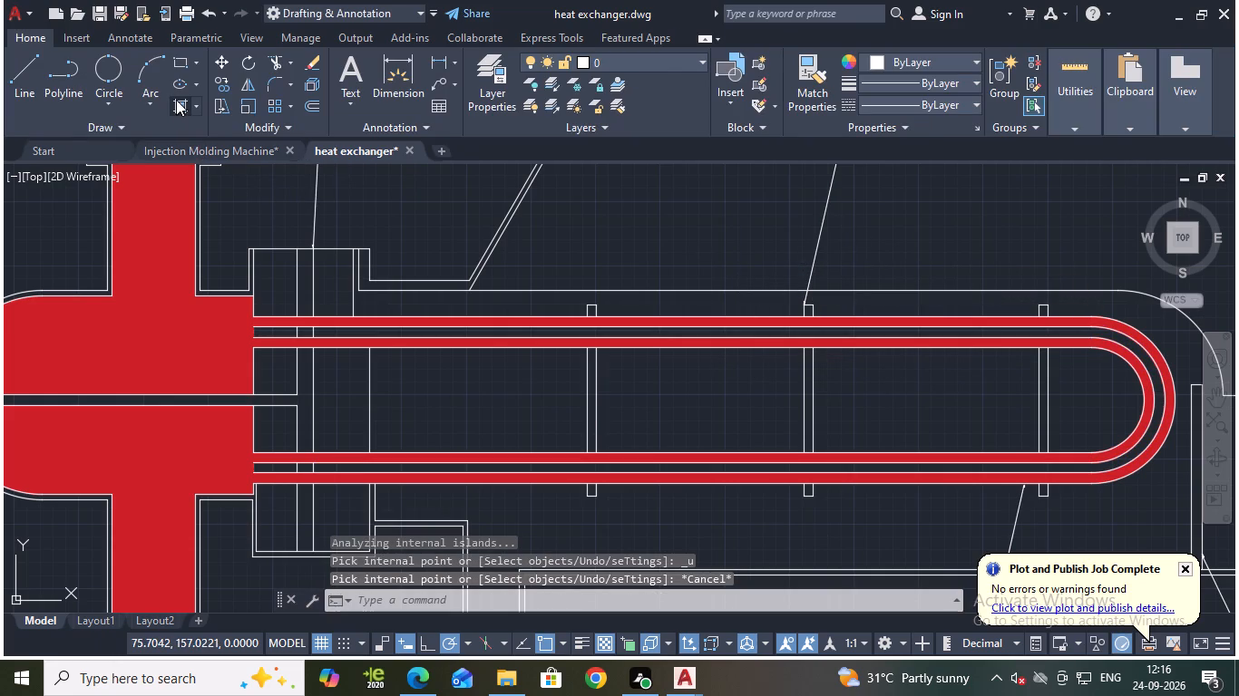
left_click(573, 92)
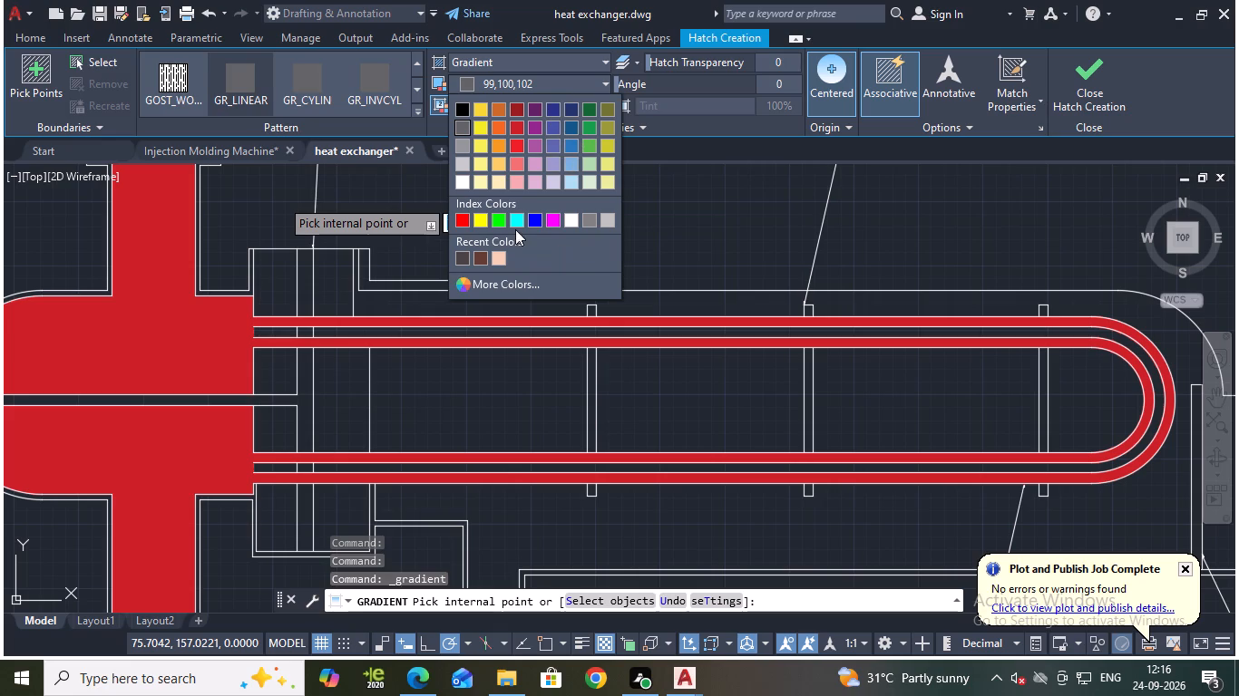
left_click(533, 226)
left_click(510, 112)
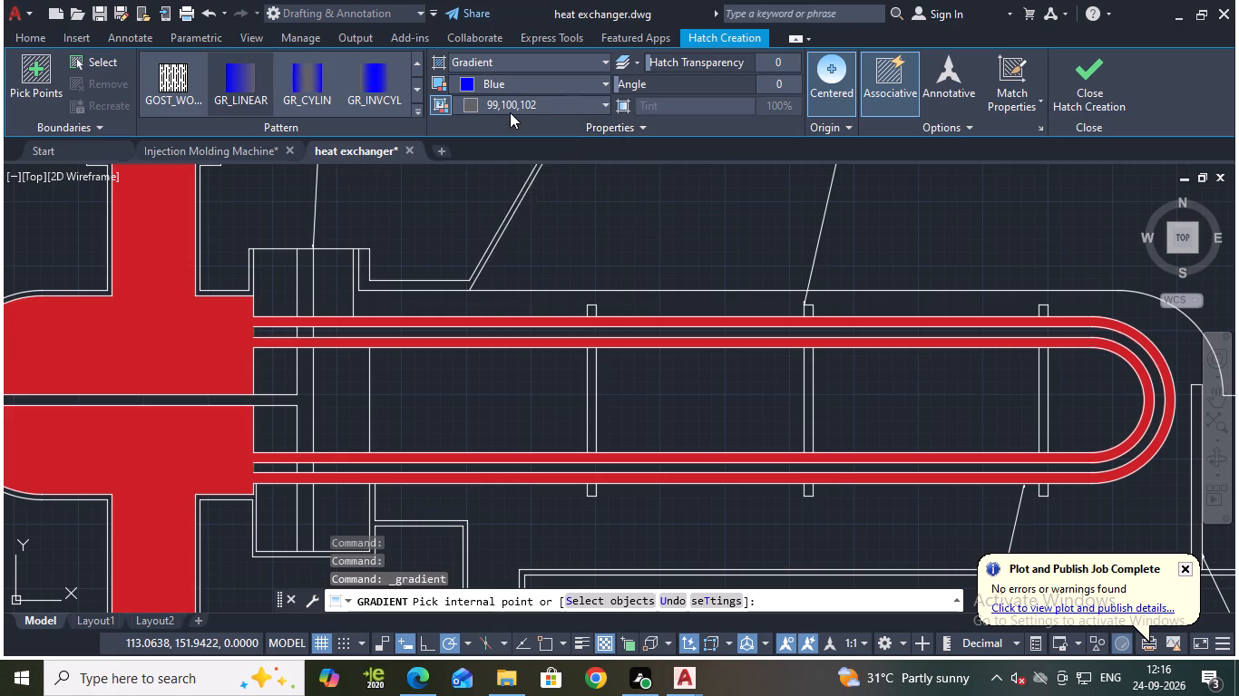
left_click(534, 246)
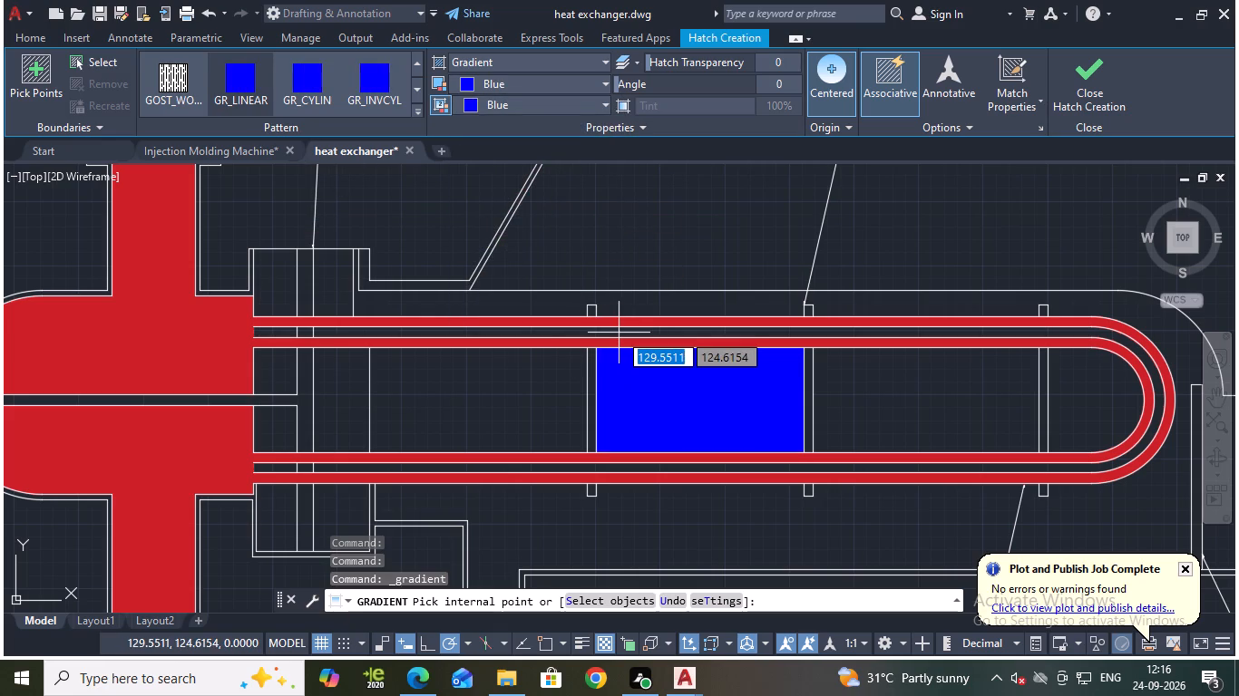
left_click(611, 332)
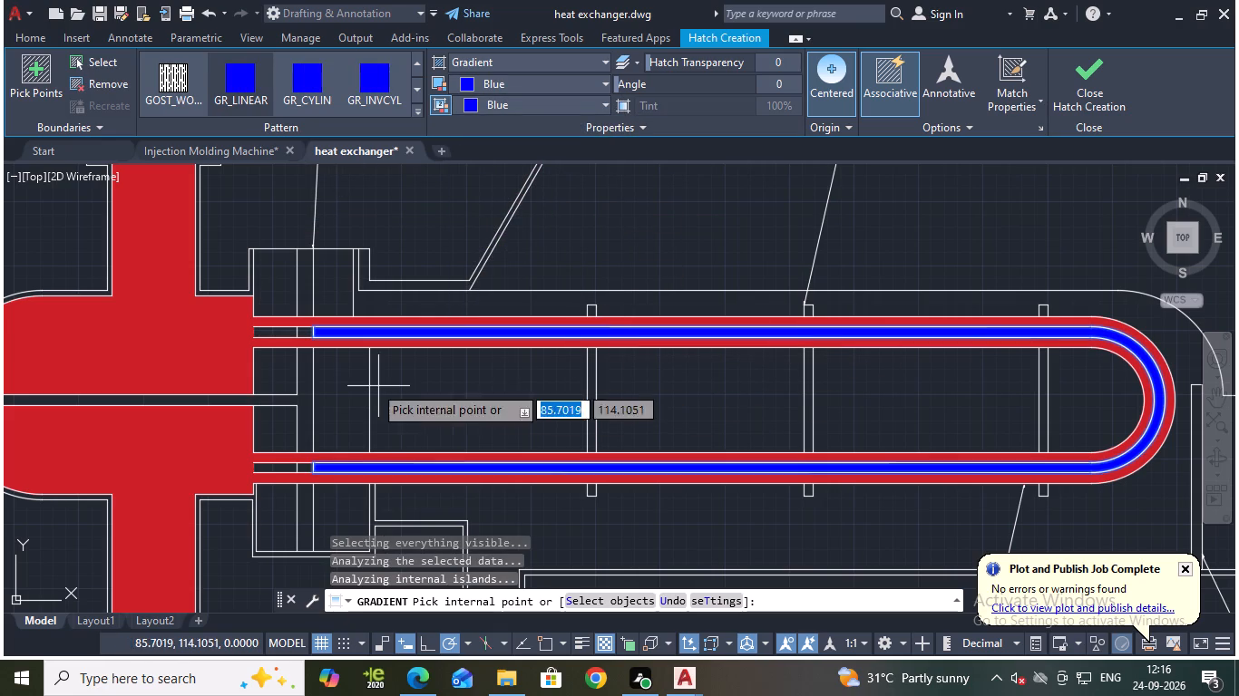
scroll(288, 341, "up", 2)
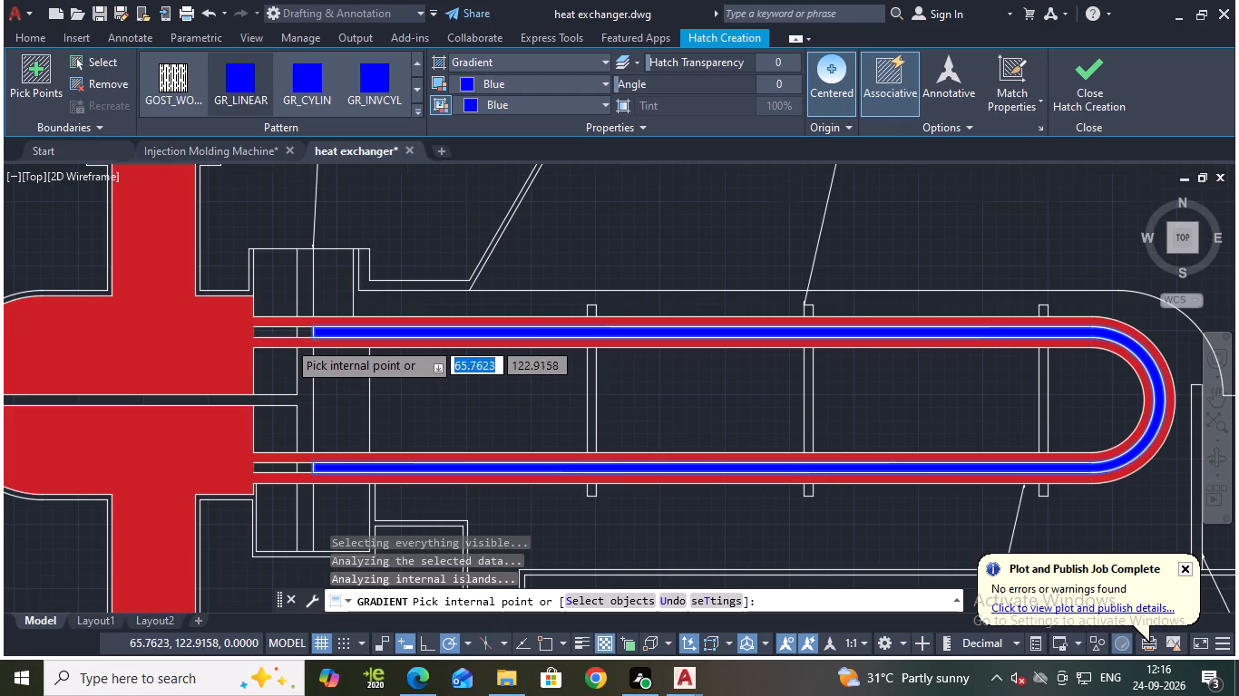
scroll(383, 376, "down", 2)
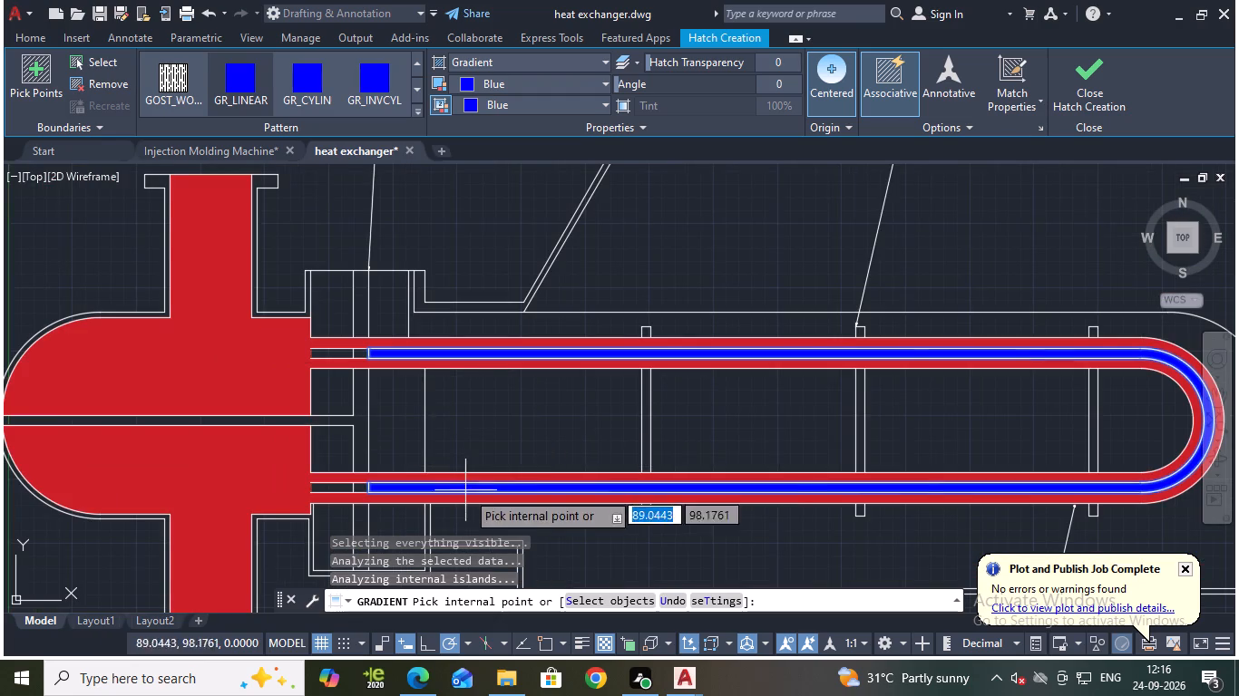
left_click(1101, 98)
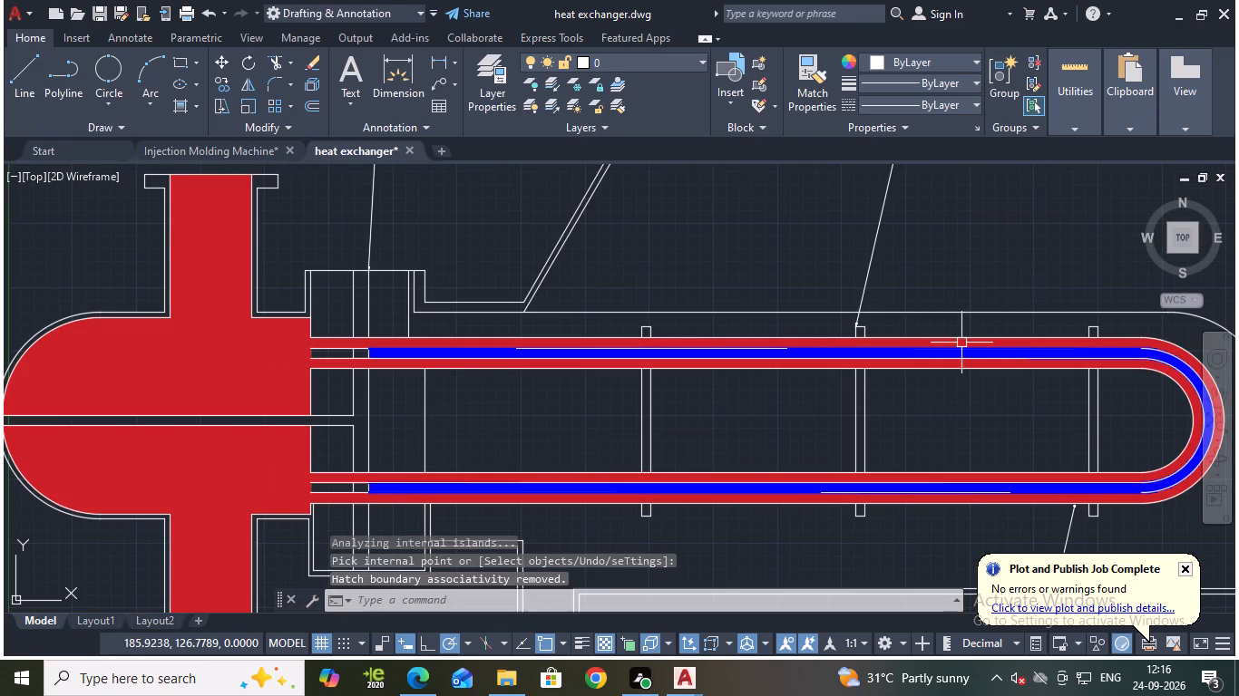
Fill the shell's liquid region around the U-tubes, including the feed and bottom product nozzles, with the same blue gradient.
left_click(182, 114)
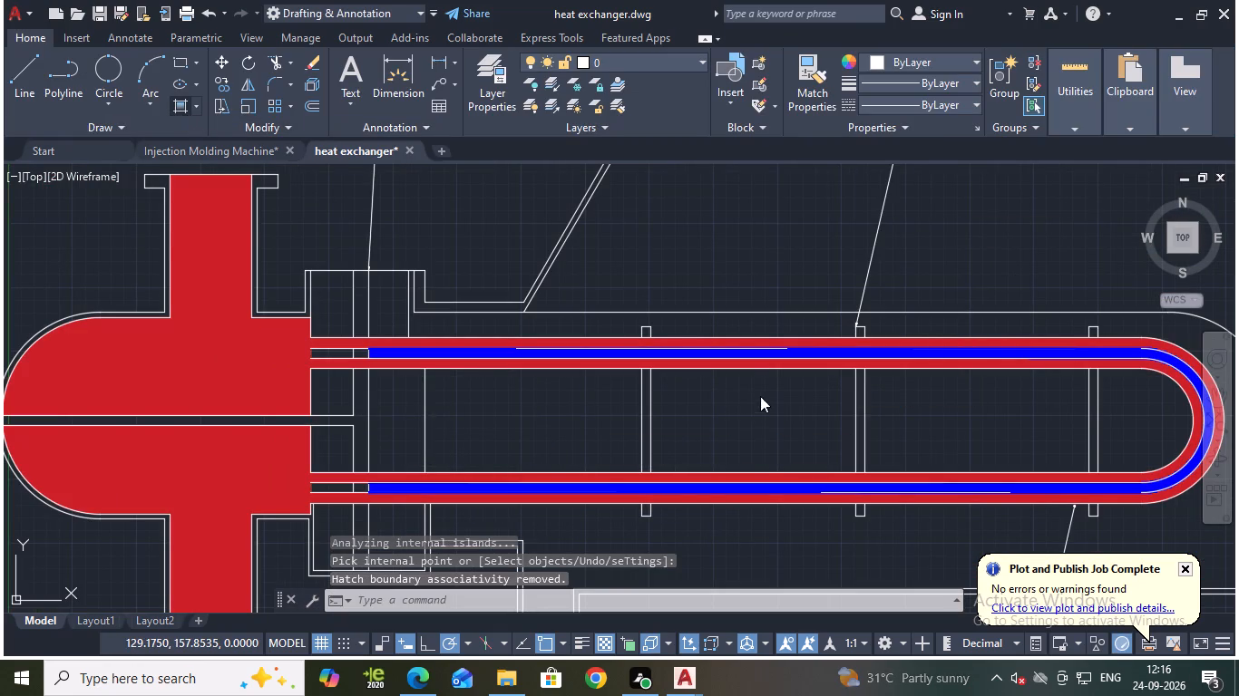
left_click(737, 322)
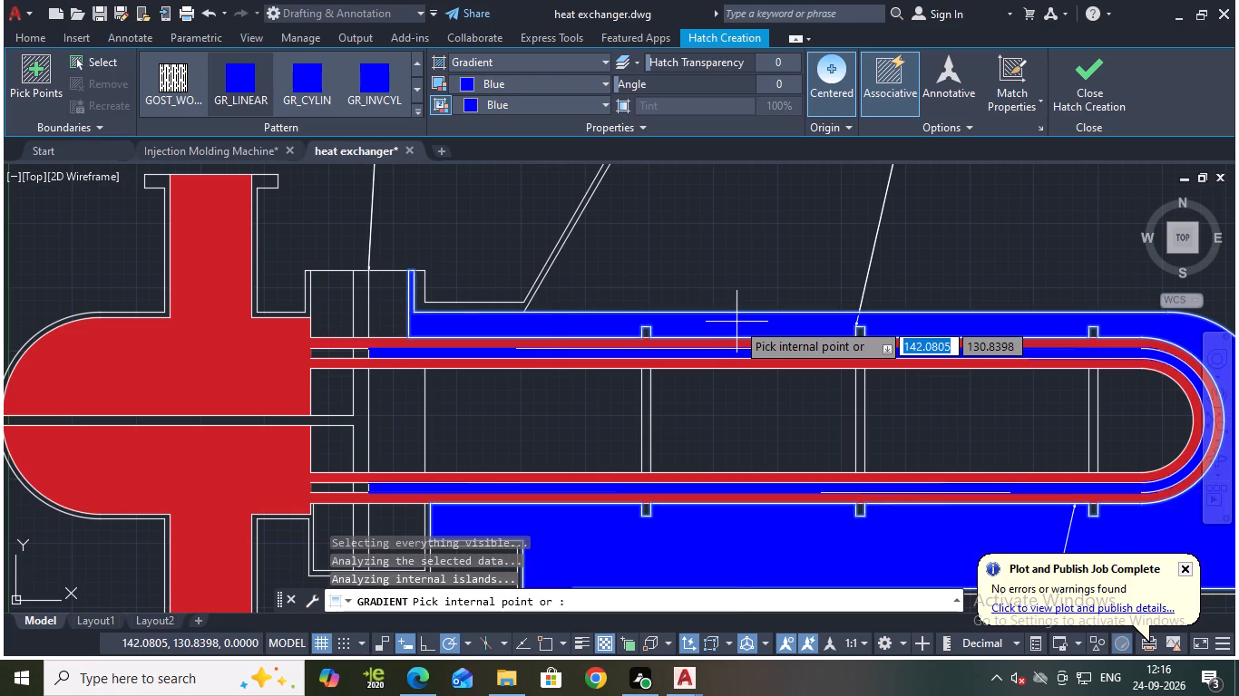
scroll(737, 322, "down", 1)
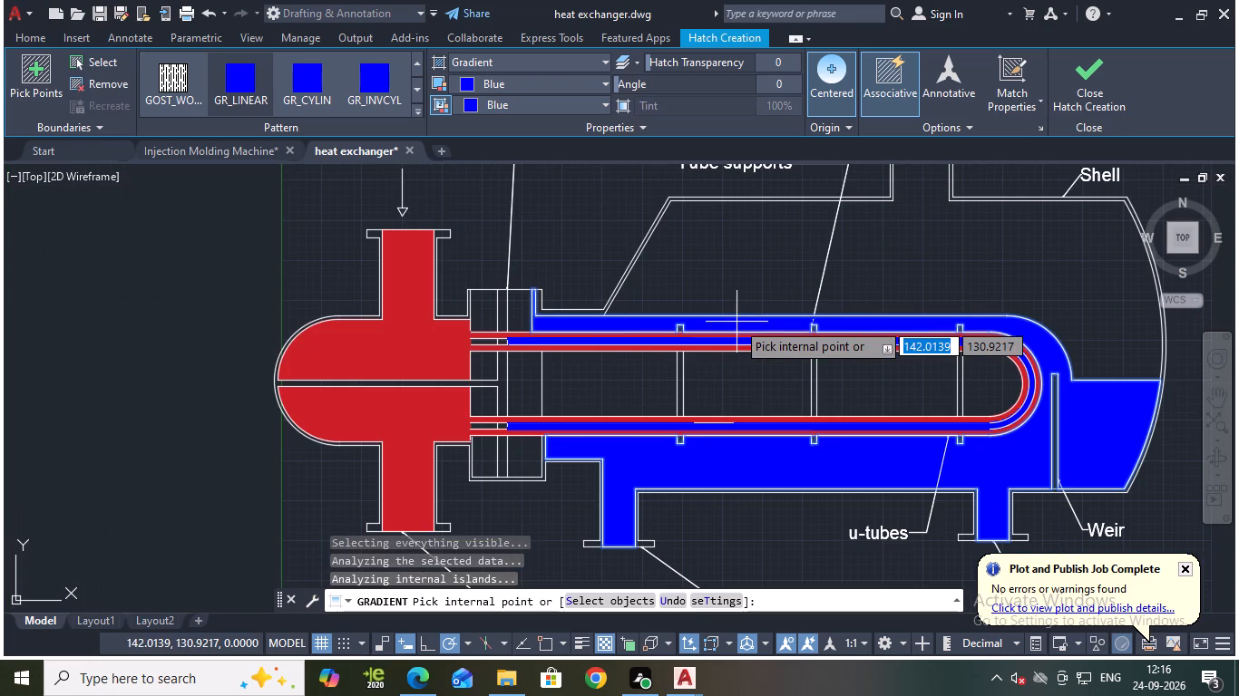
left_click(1099, 100)
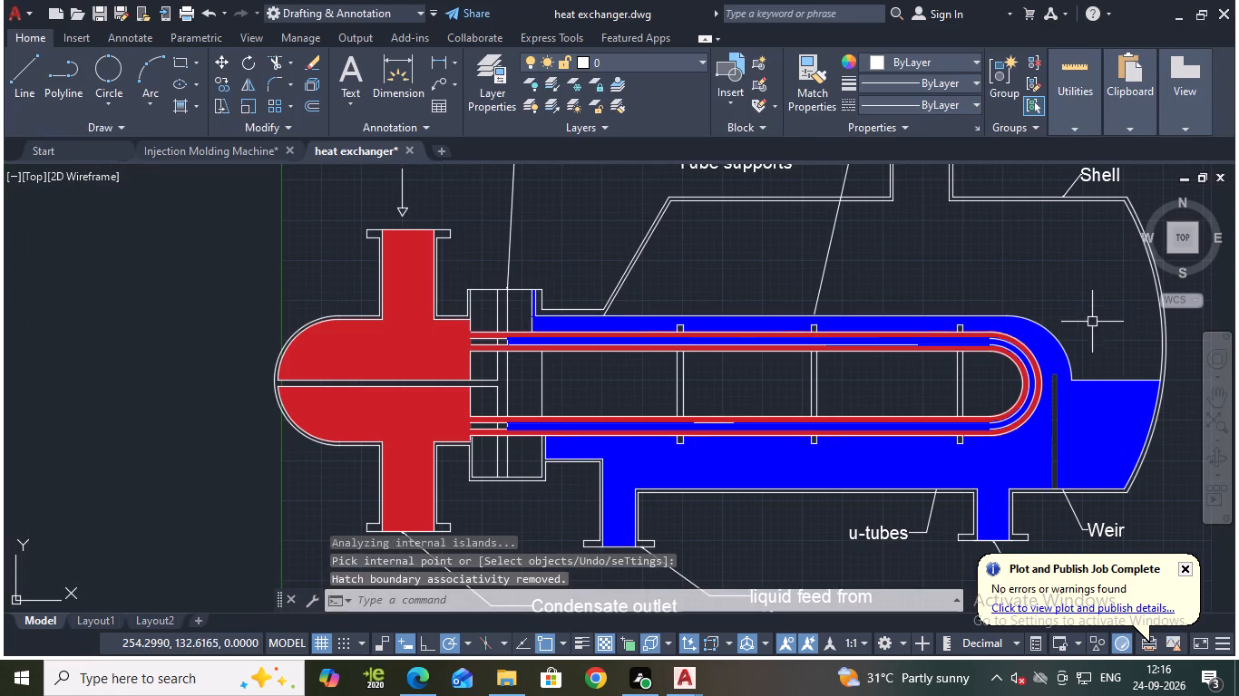
Fill the weir plate with a yellow gradient, using colours 241,235,31 and 244,238,81.
scroll(1086, 376, "up", 2)
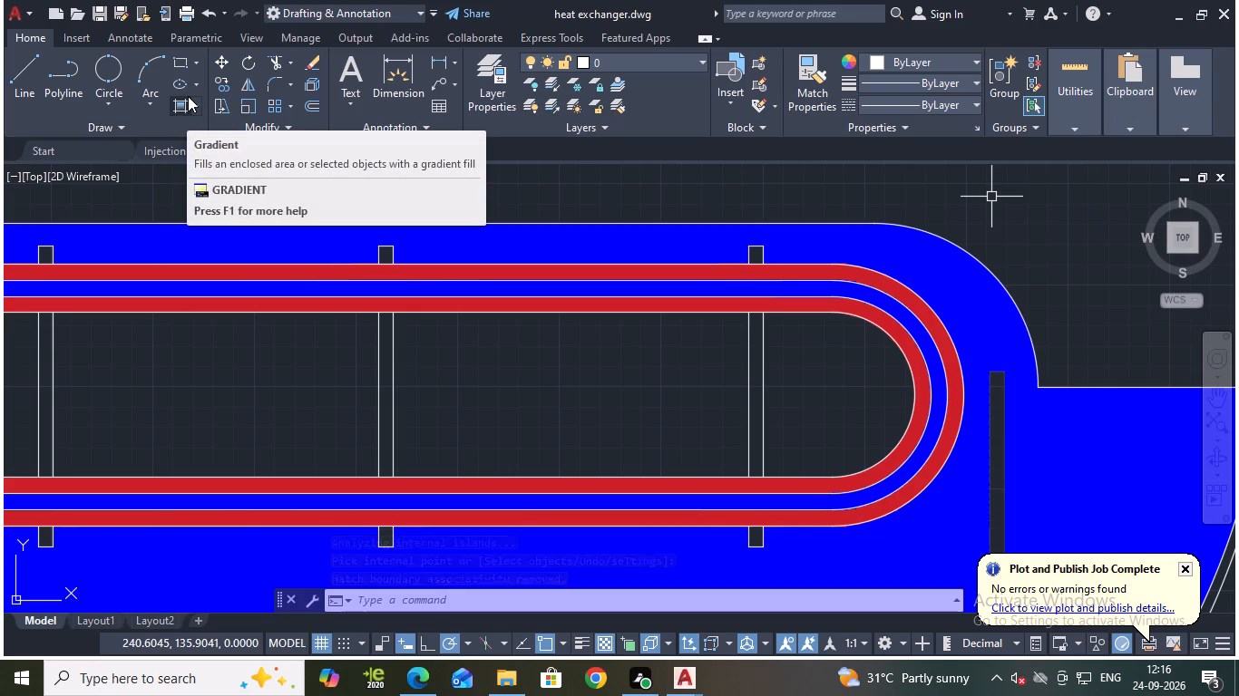
left_click(184, 98)
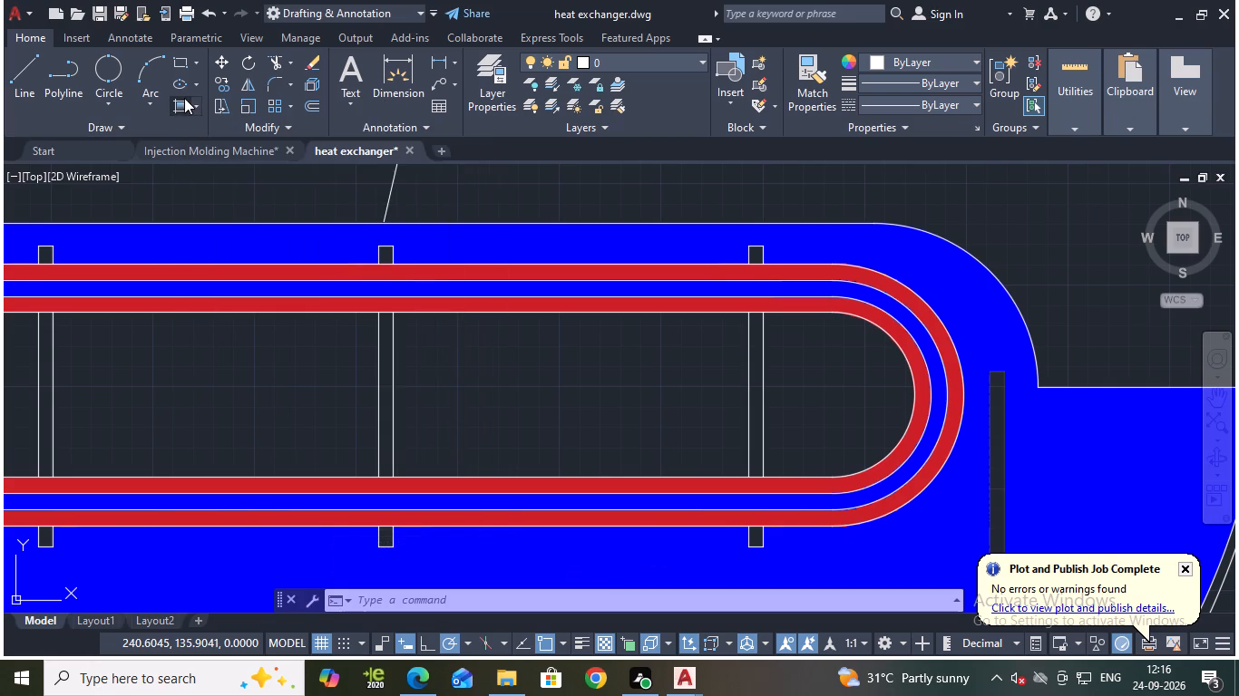
left_click(538, 82)
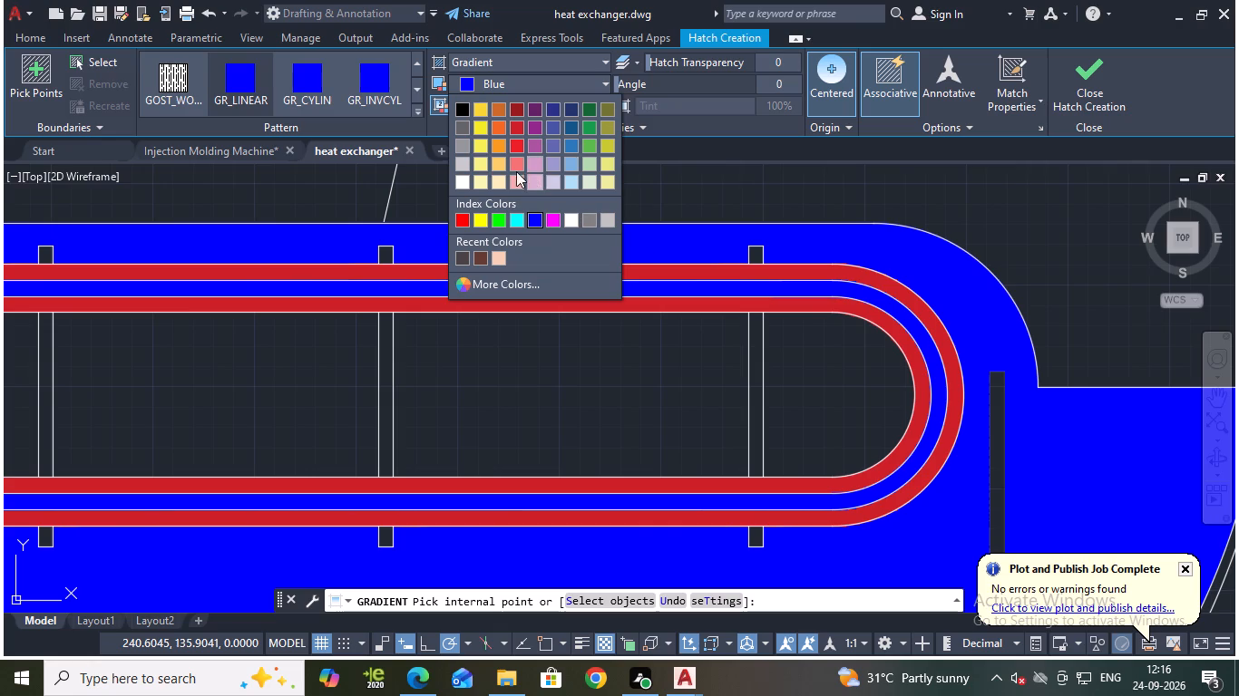
left_click(479, 121)
left_click(474, 102)
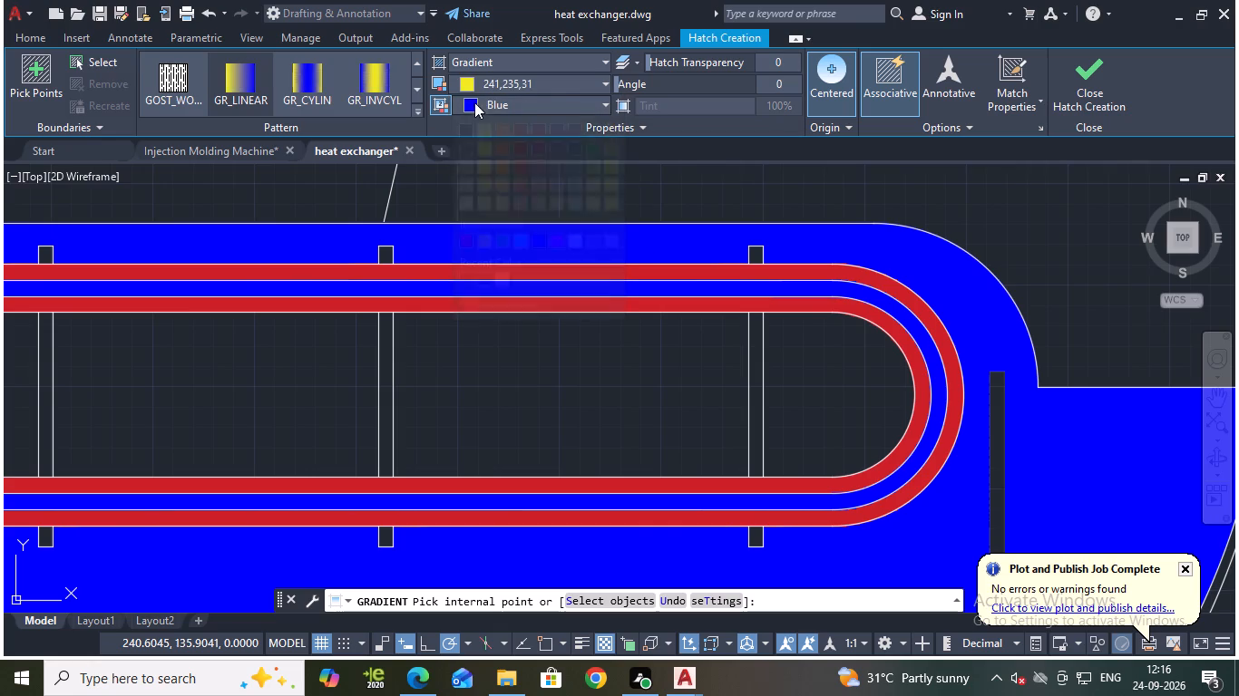
left_click(483, 157)
scroll(766, 227, "down", 2)
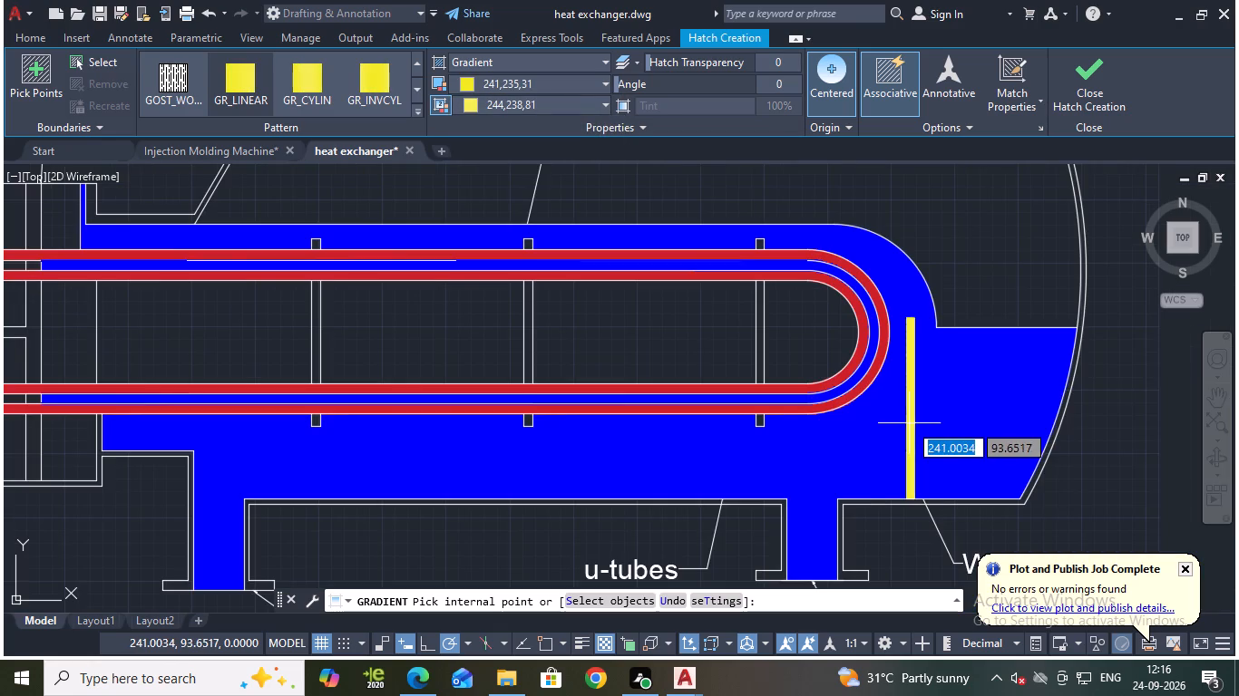
left_click(909, 423)
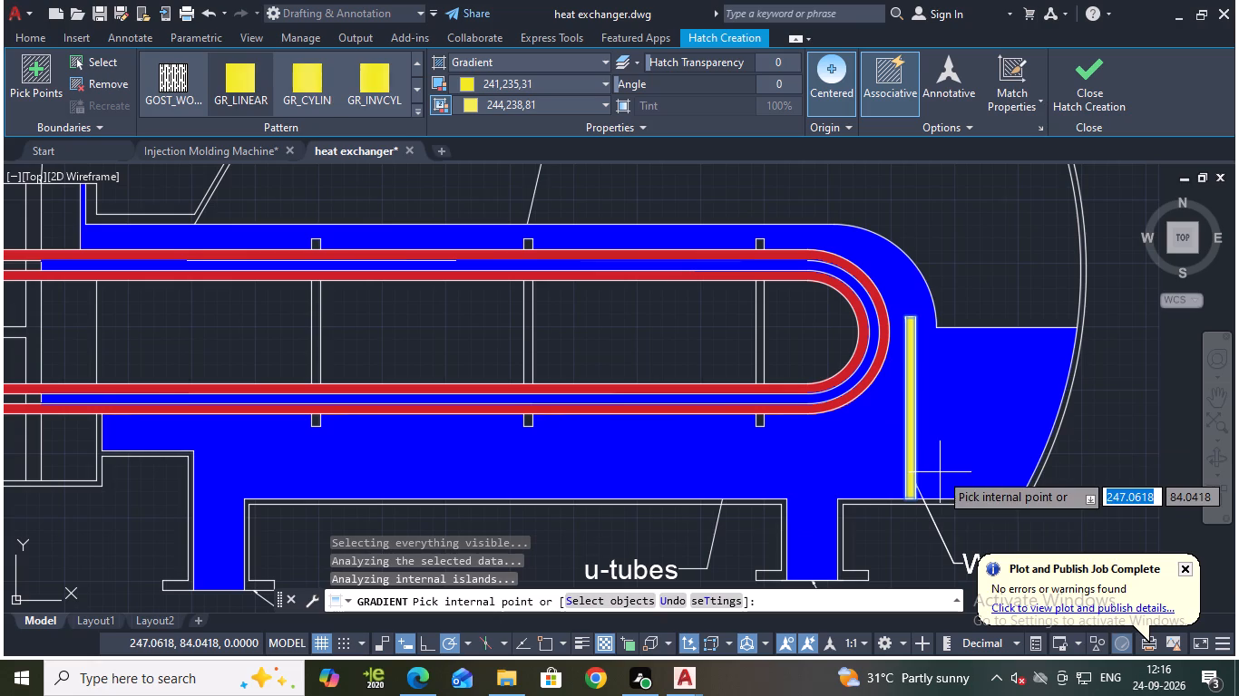
left_click(1069, 64)
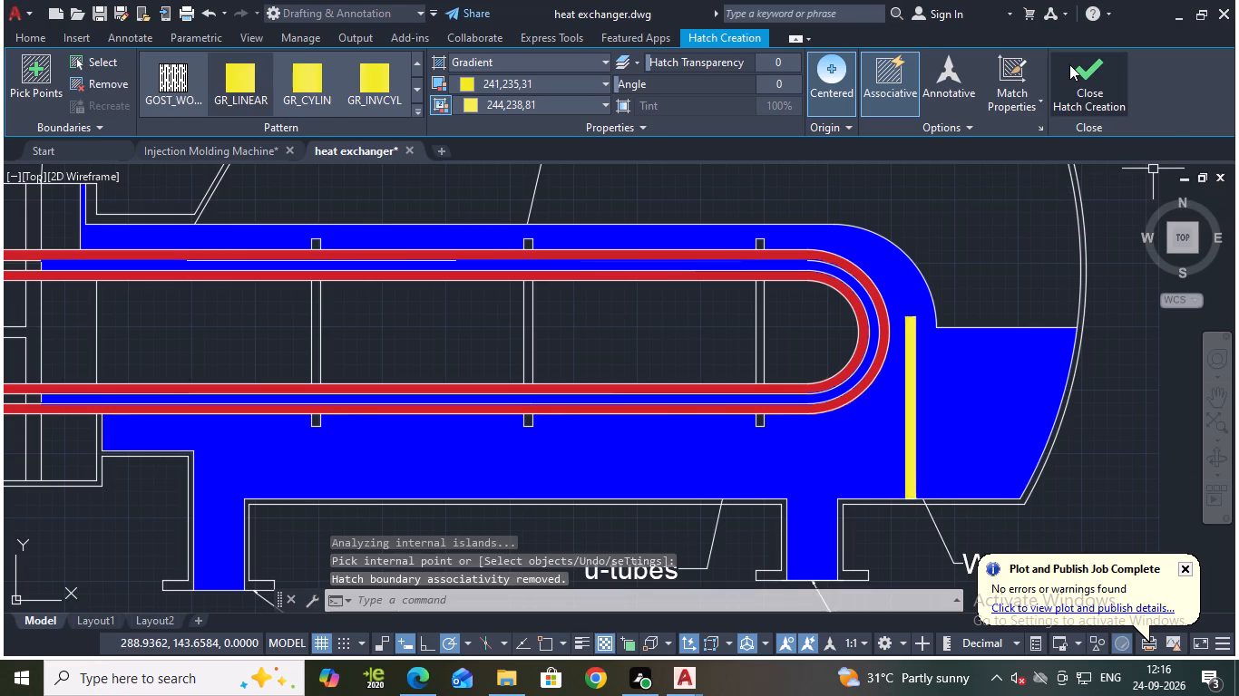
Examine the coloured fills around the U-tubes, tube supports, nozzles and weir.
scroll(1019, 336, "down", 1)
scroll(986, 241, "down", 1)
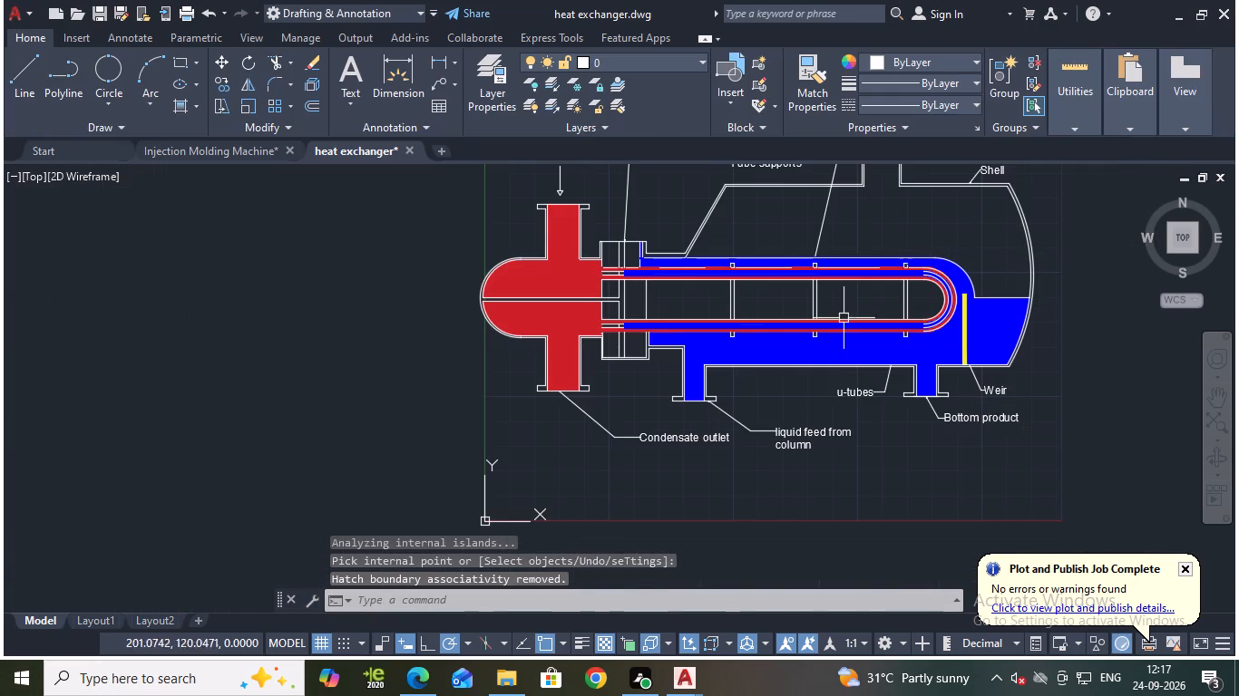
scroll(766, 313, "up", 2)
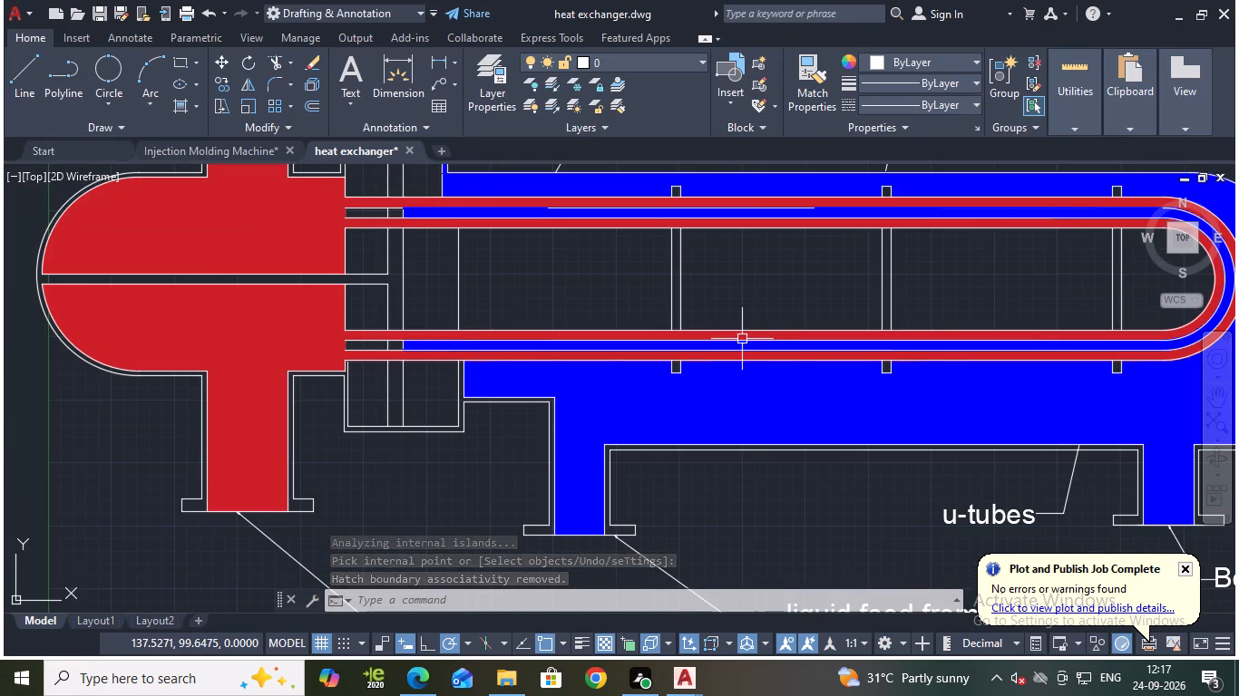
left_click(742, 339)
scroll(773, 304, "down", 2)
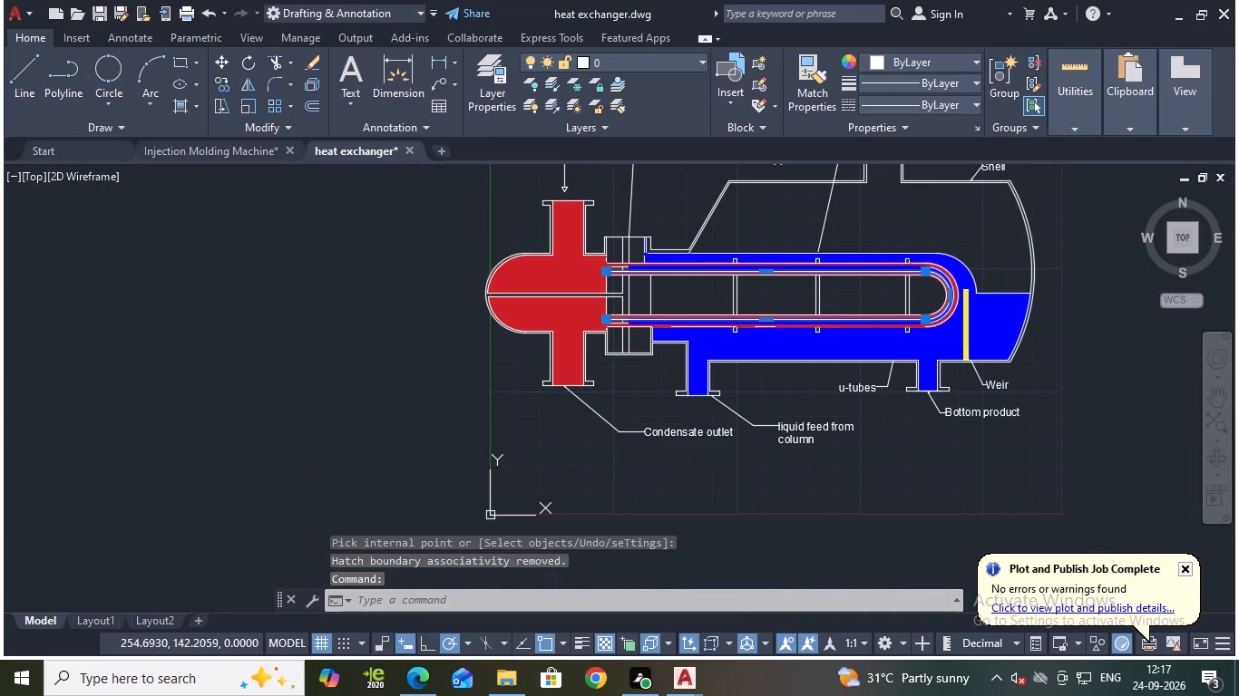
key("Escape")
middle_click_drag(989, 235, 960, 256)
scroll(929, 320, "up", 2)
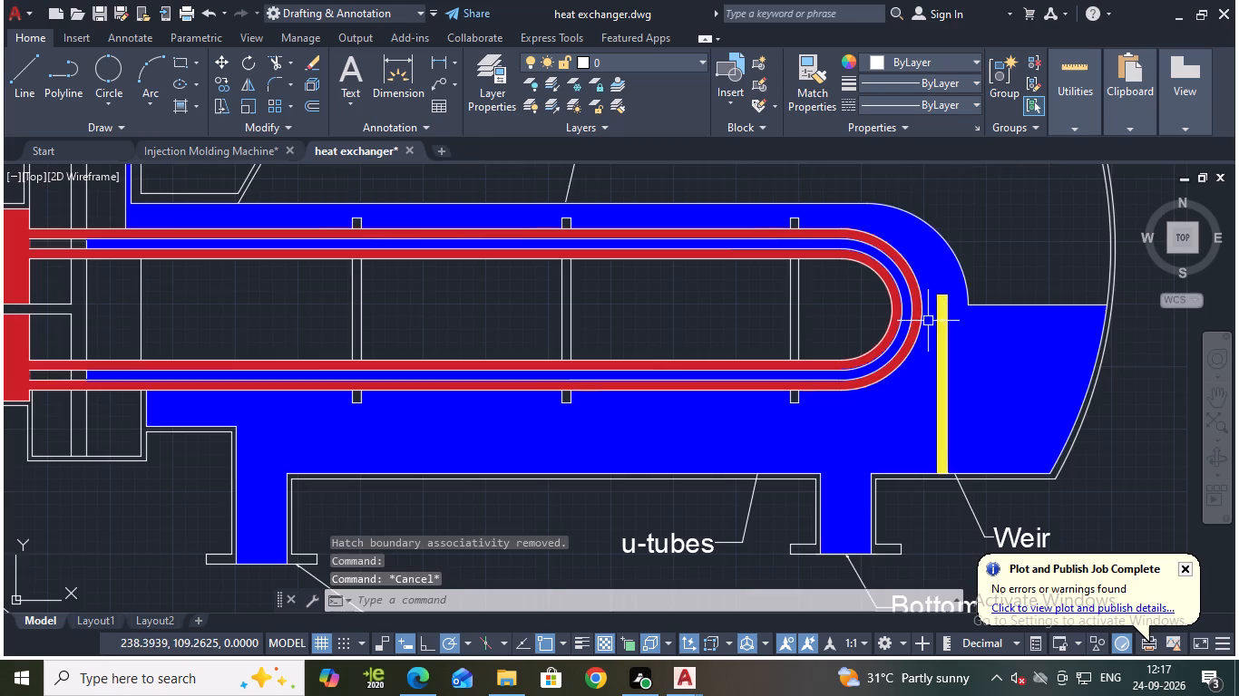
scroll(903, 336, "down", 1)
scroll(955, 243, "down", 1)
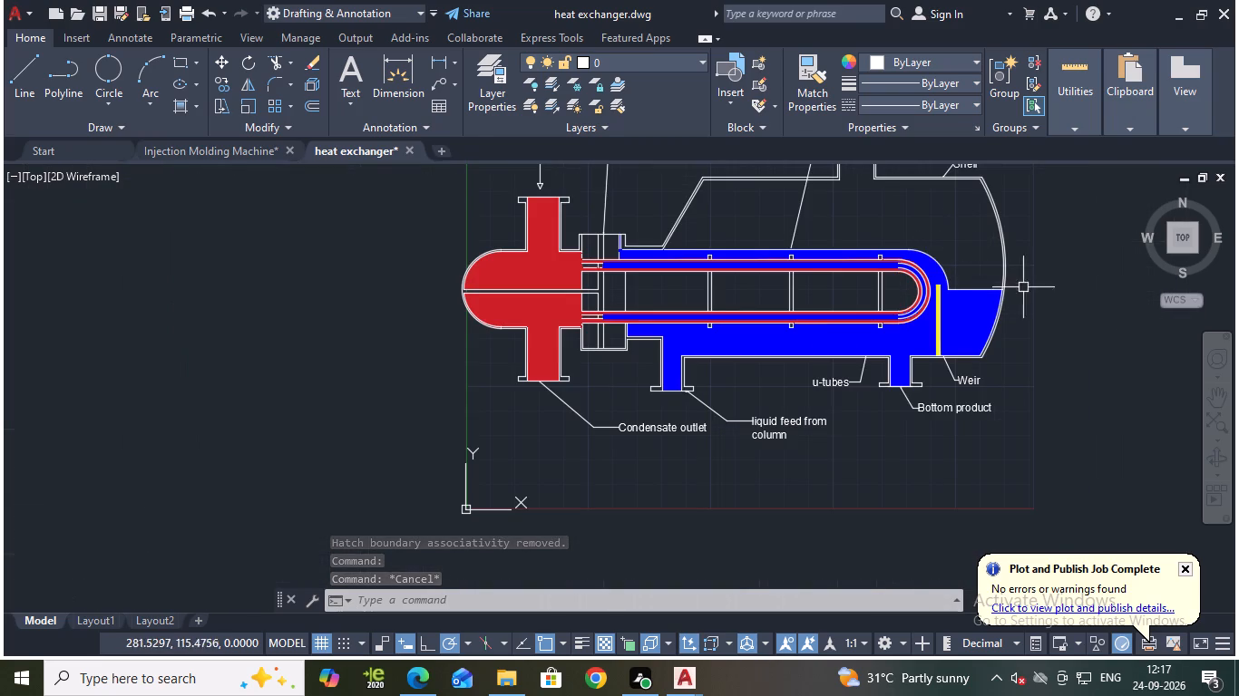
Save the heat exchanger drawing.
key("s")
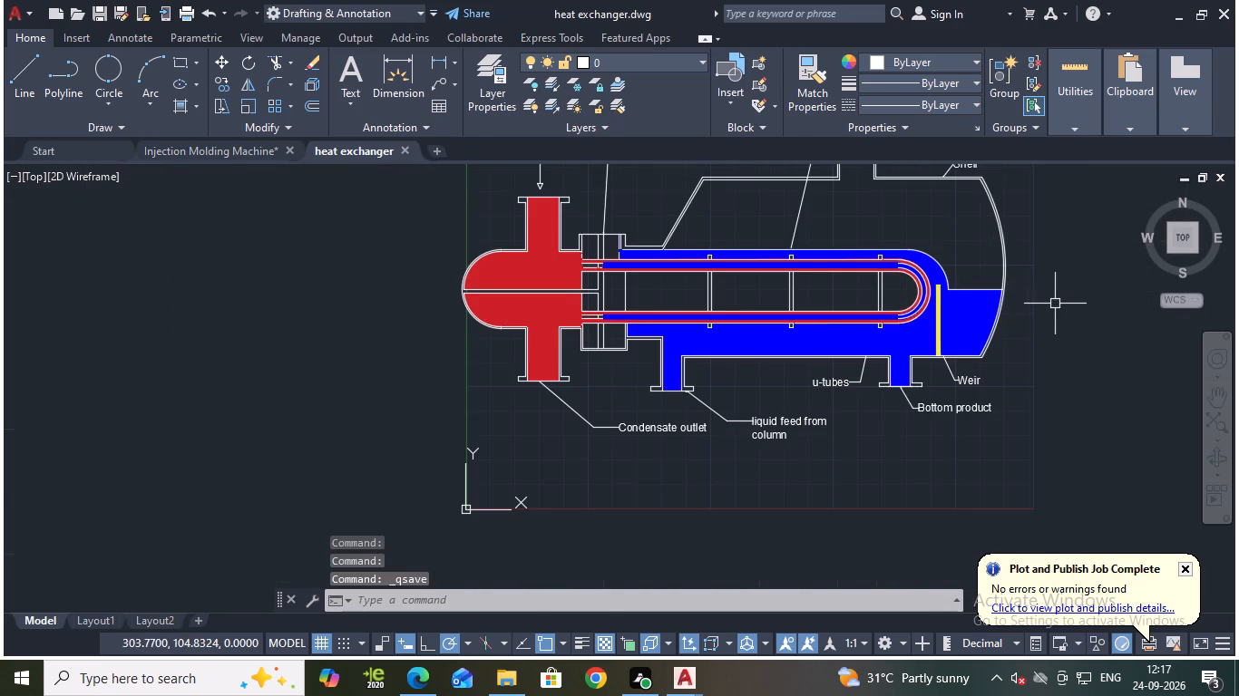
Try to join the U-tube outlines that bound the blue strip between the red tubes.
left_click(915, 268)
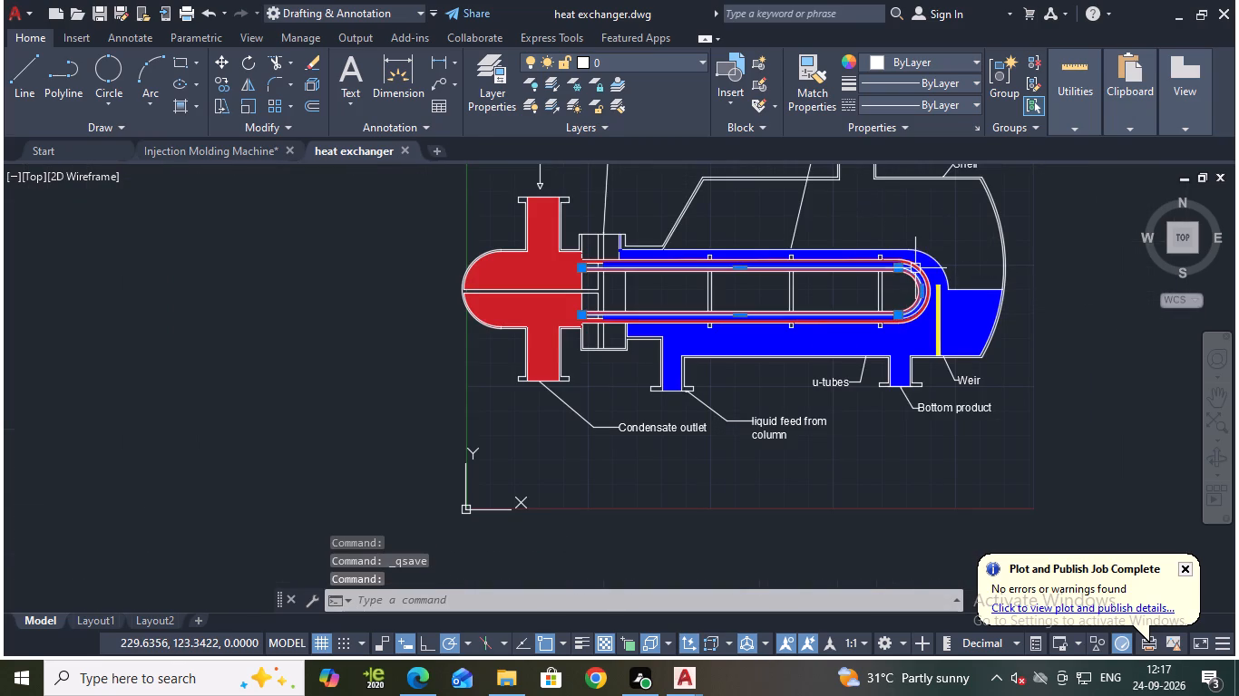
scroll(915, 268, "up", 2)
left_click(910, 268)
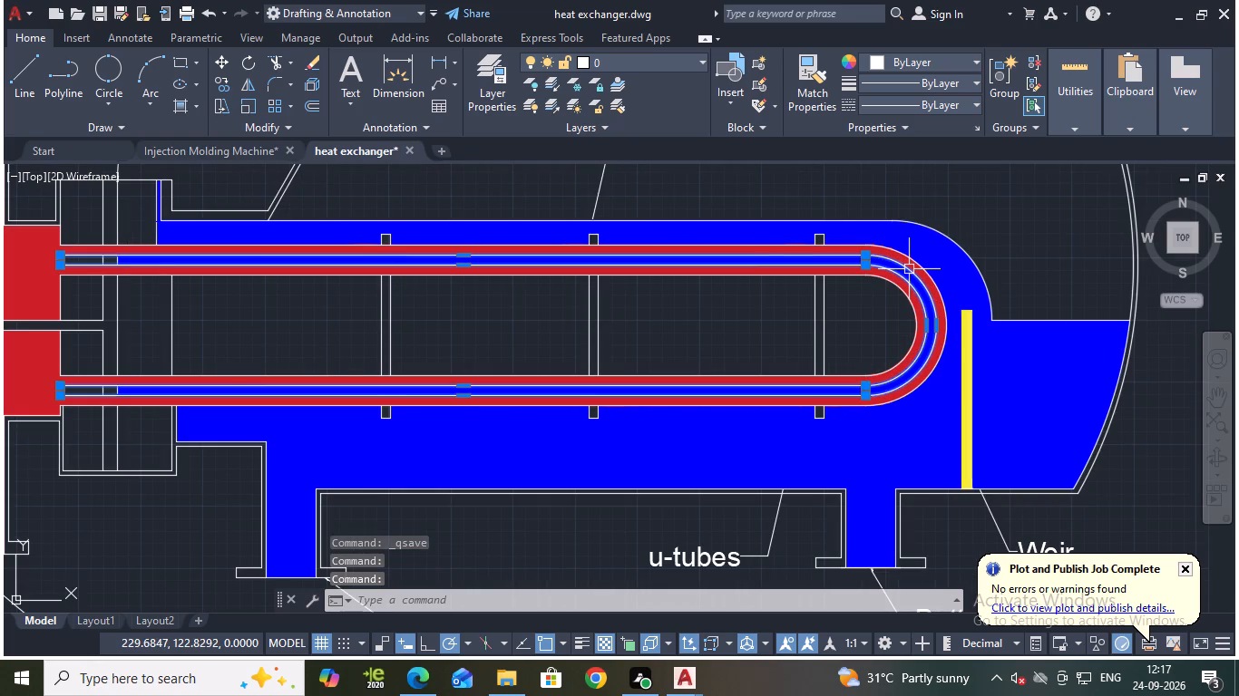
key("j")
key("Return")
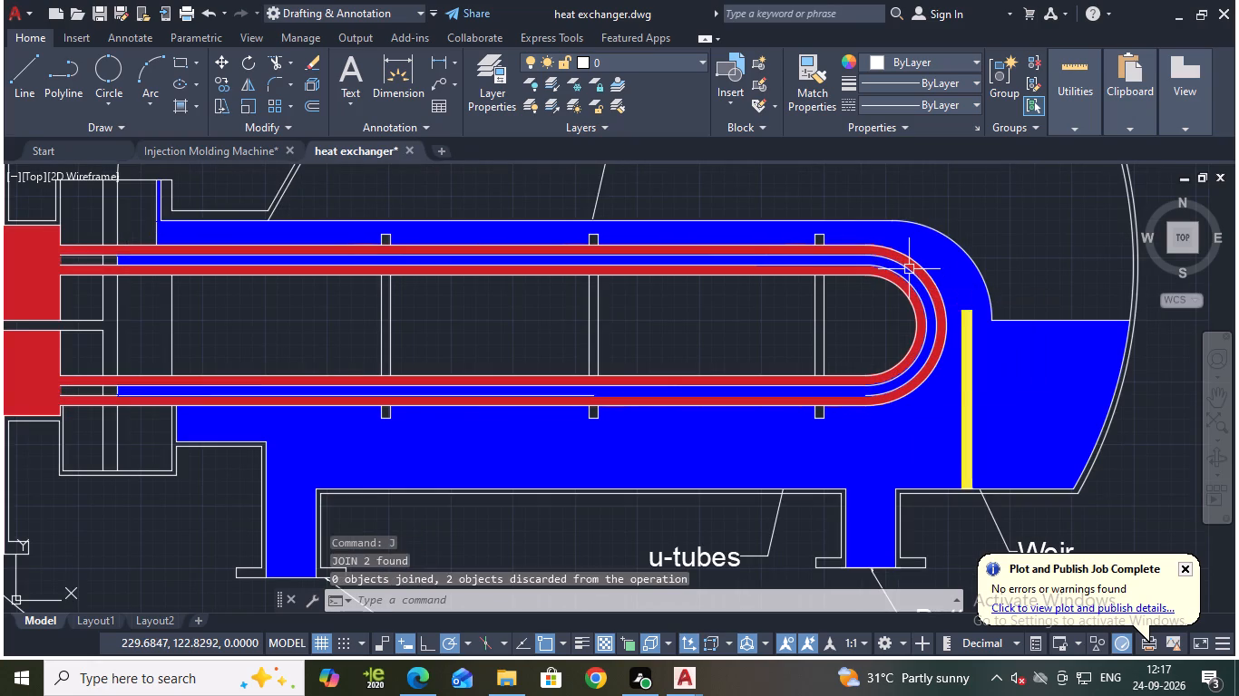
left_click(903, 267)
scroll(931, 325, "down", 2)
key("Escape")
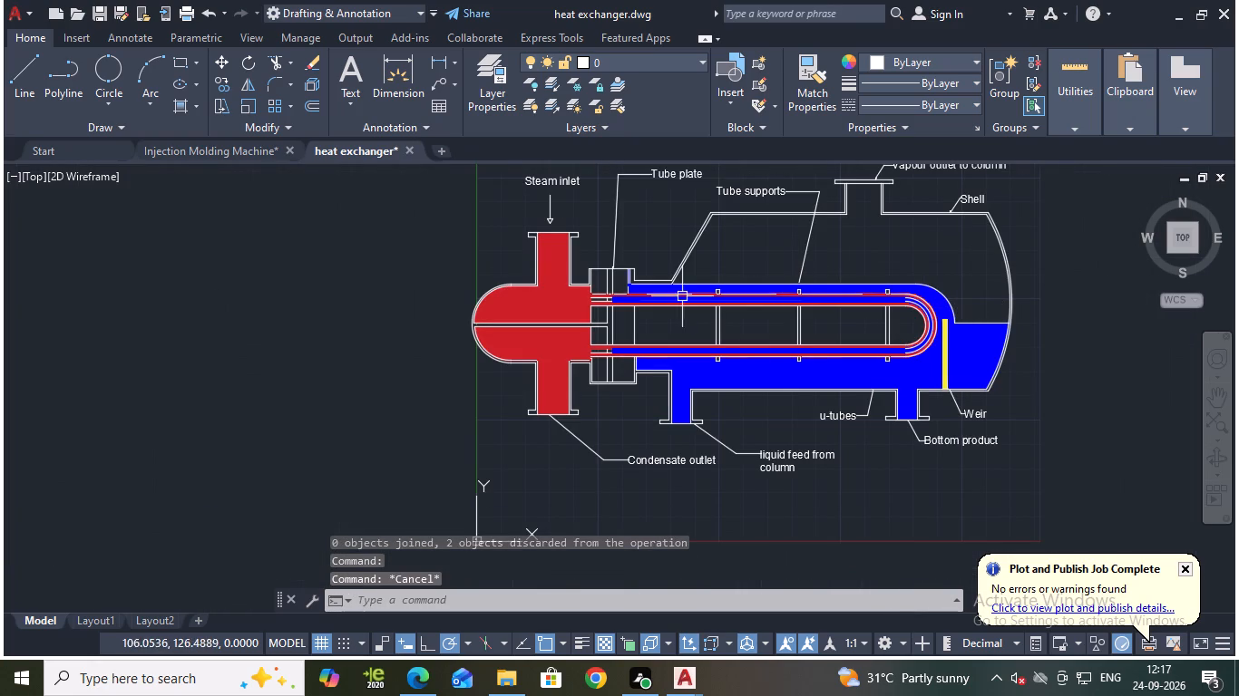
Fill the partition plate, channel head wall and steam inlet nozzle walls with a grey gradient, using 99,100,102 for both colours.
scroll(609, 309, "up", 2)
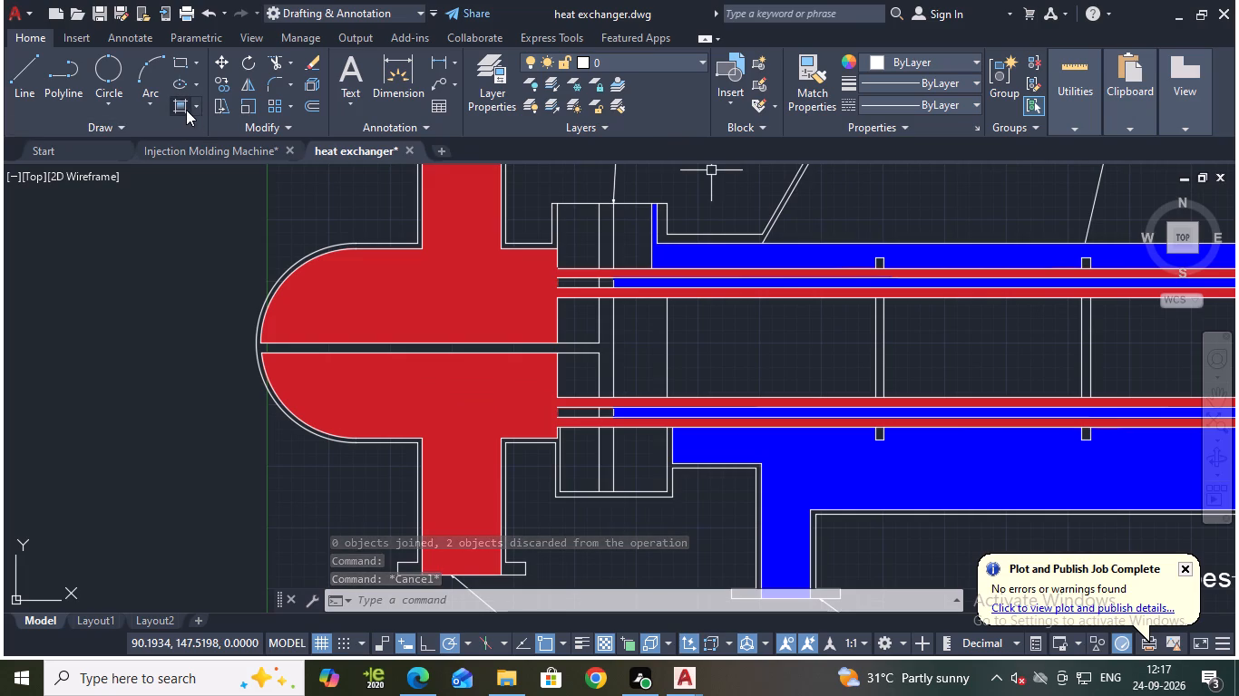
left_click(186, 110)
left_click(551, 73)
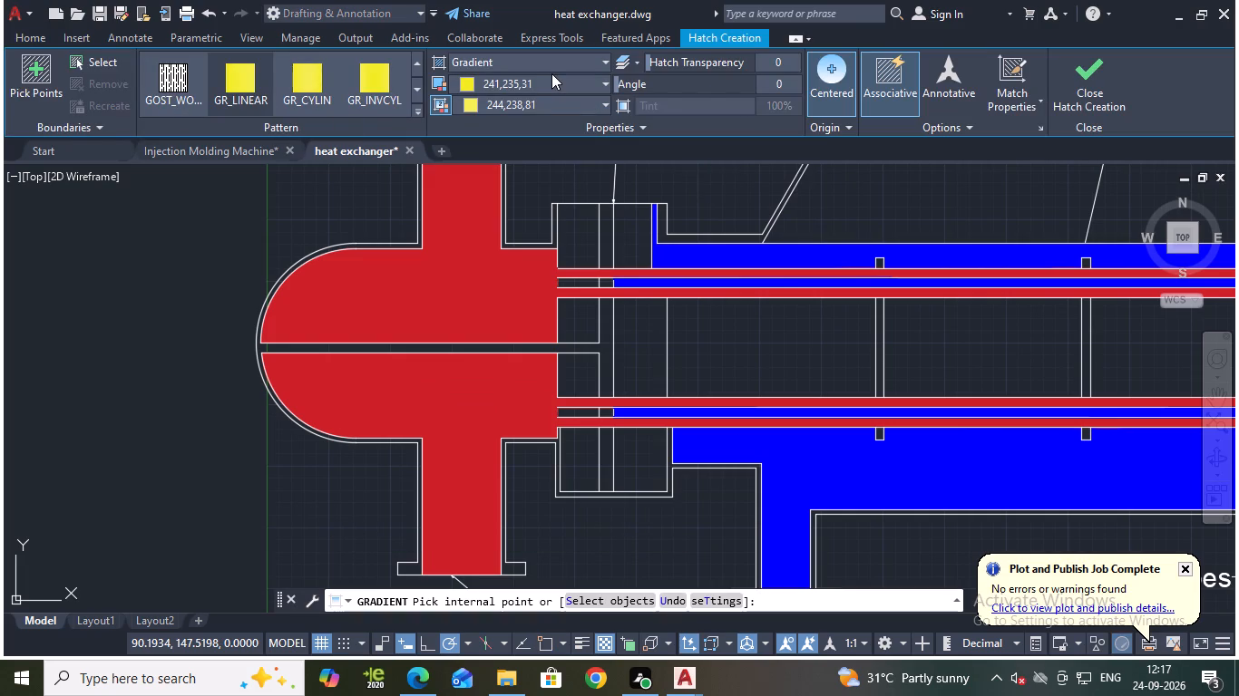
left_click(561, 77)
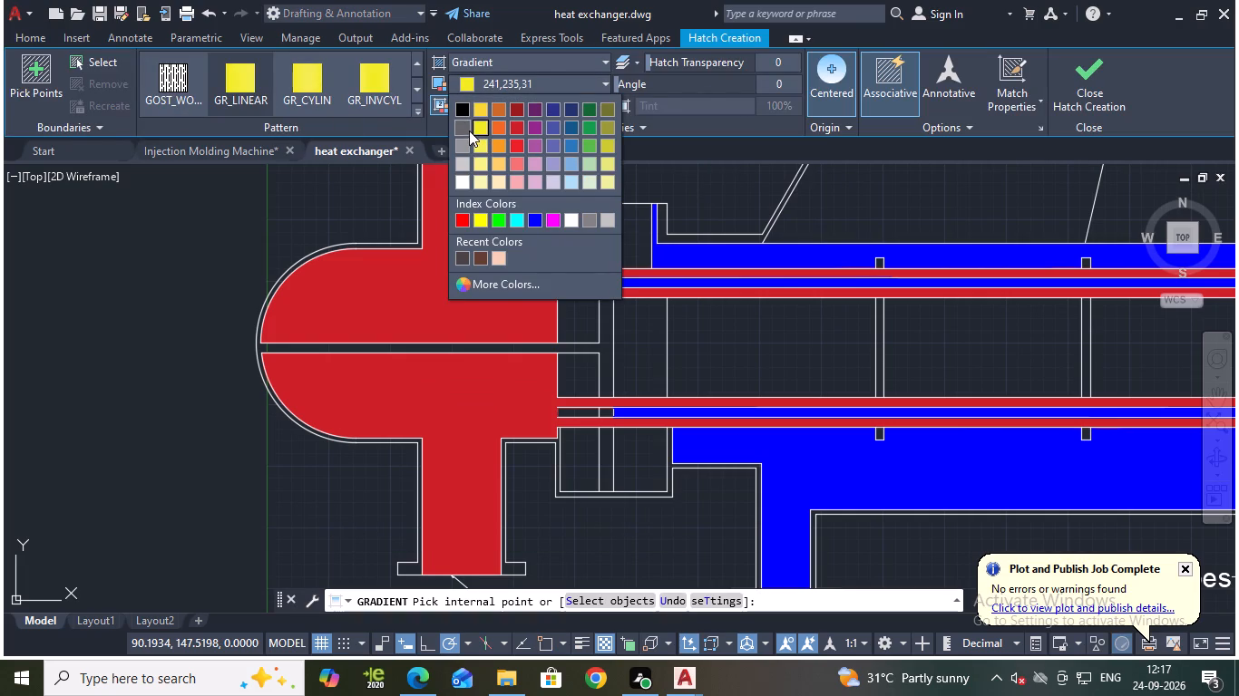
left_click(464, 128)
left_click(493, 91)
left_click(493, 92)
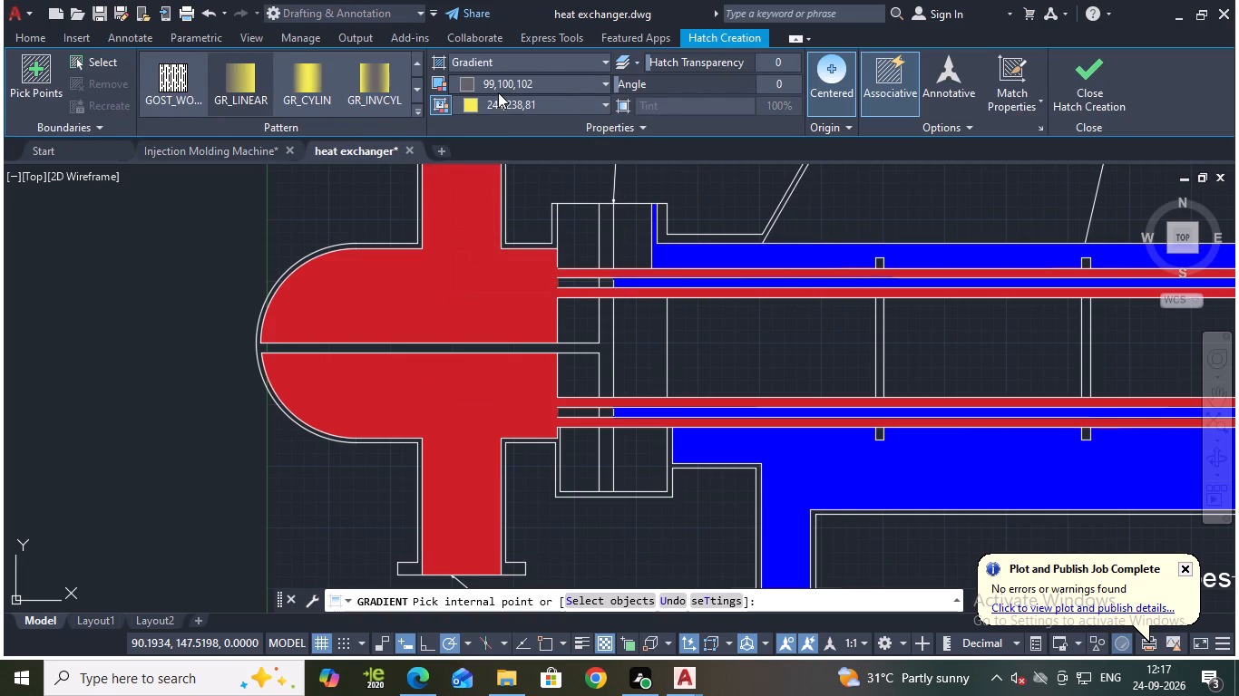
left_click(499, 110)
left_click(467, 150)
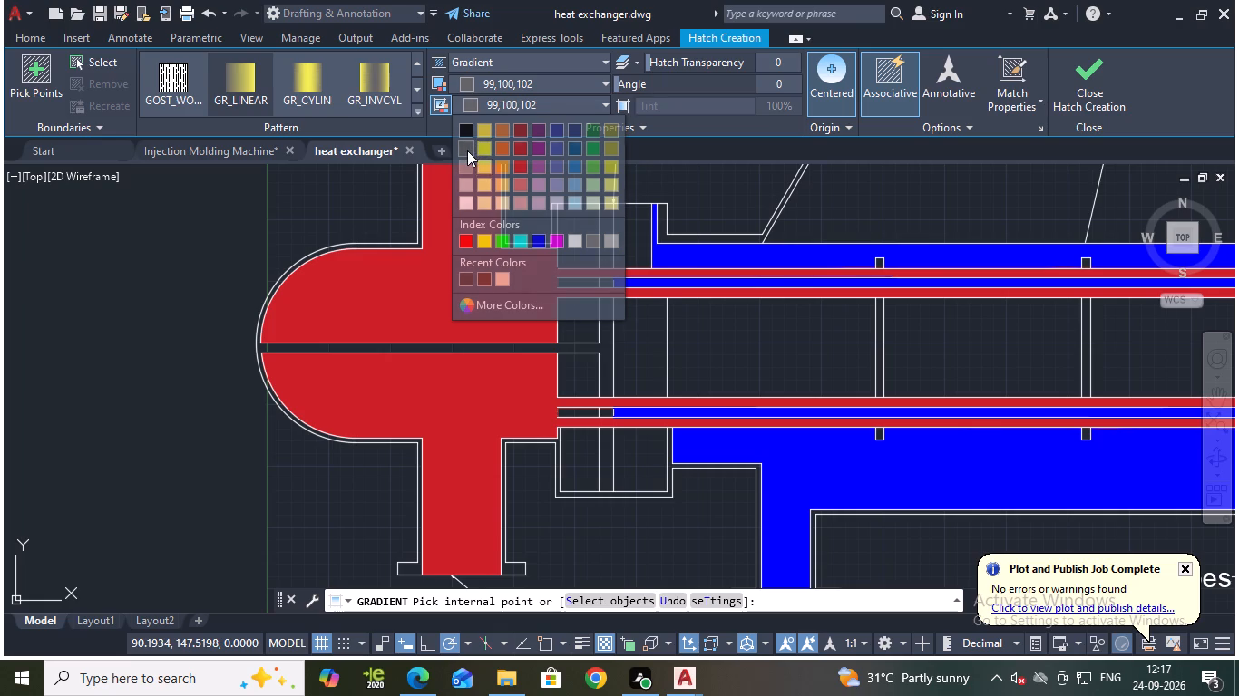
left_click(496, 348)
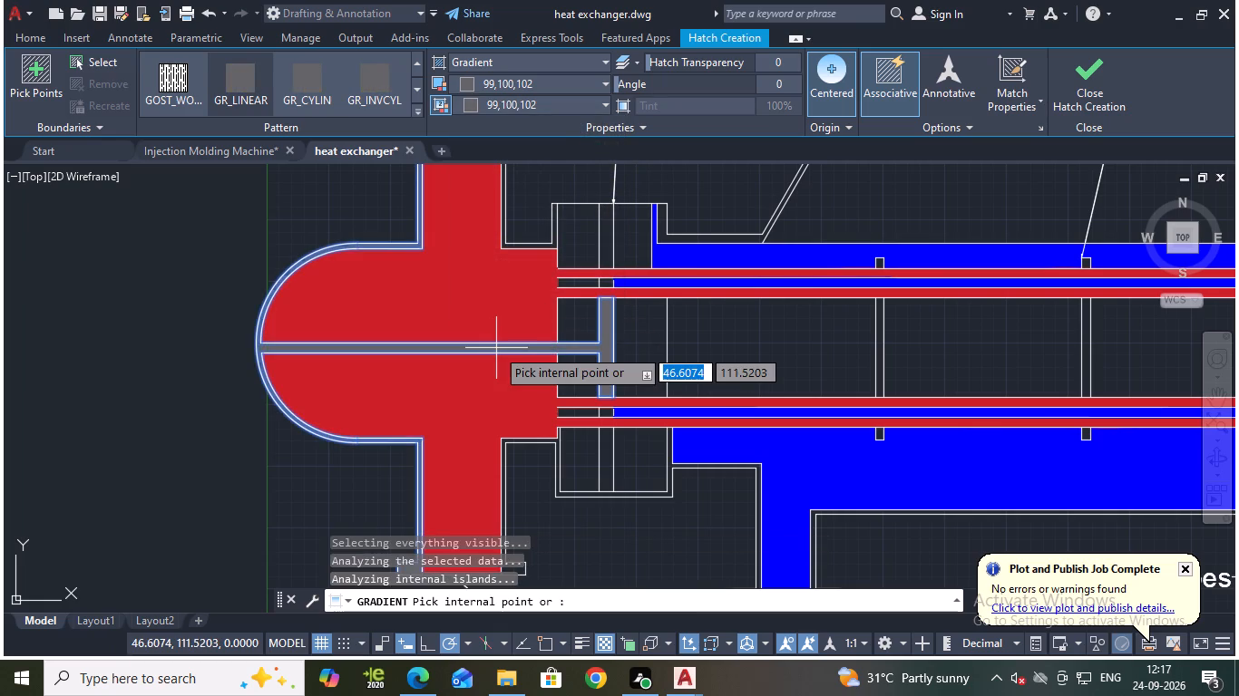
scroll(496, 349, "down", 2)
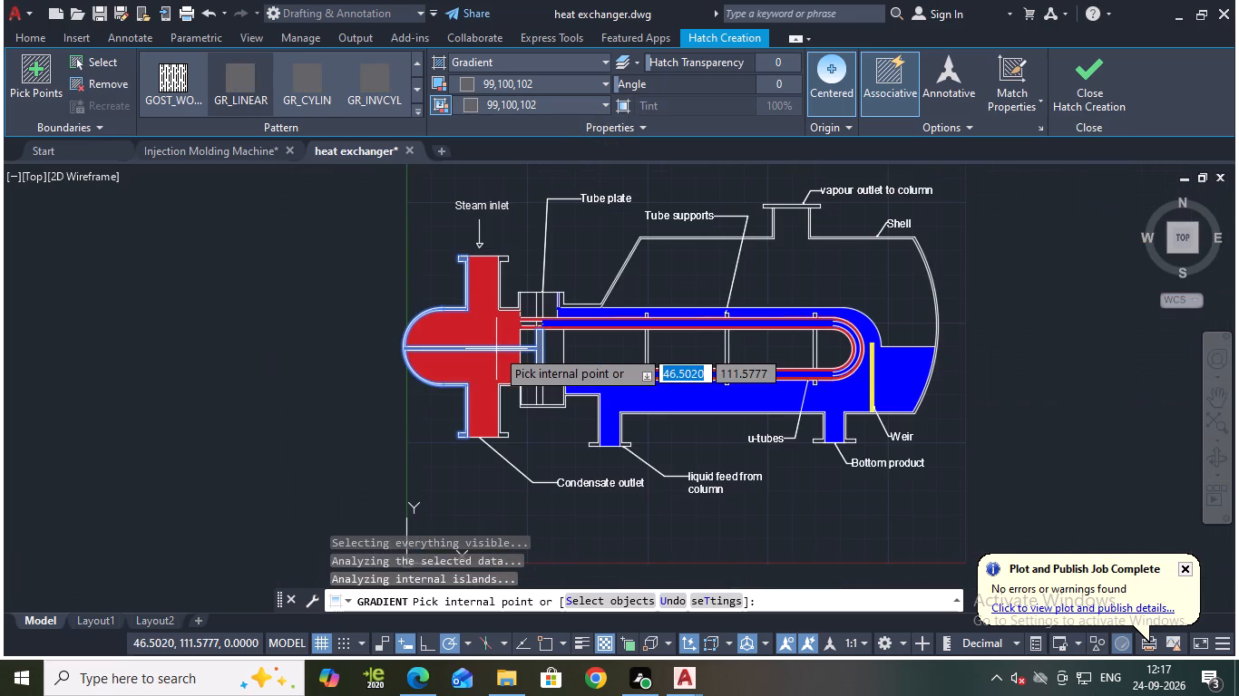
scroll(542, 320, "up", 3)
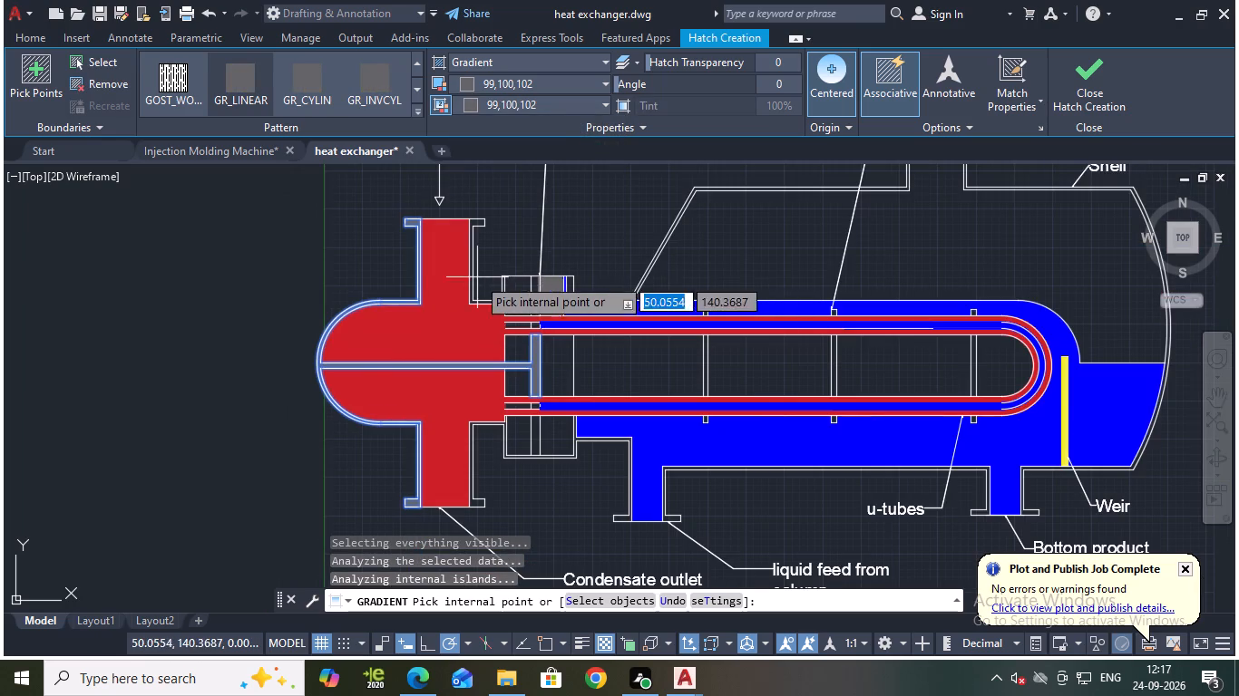
scroll(473, 265, "up", 4)
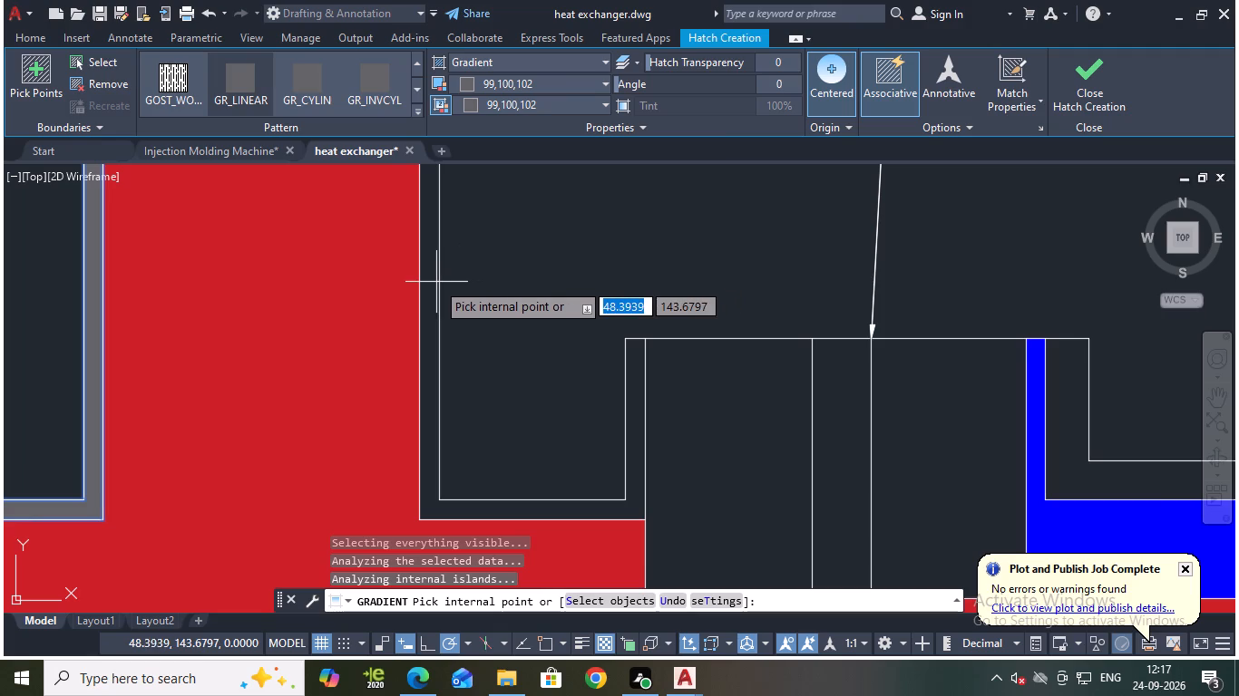
left_click(432, 283)
scroll(606, 310, "down", 4)
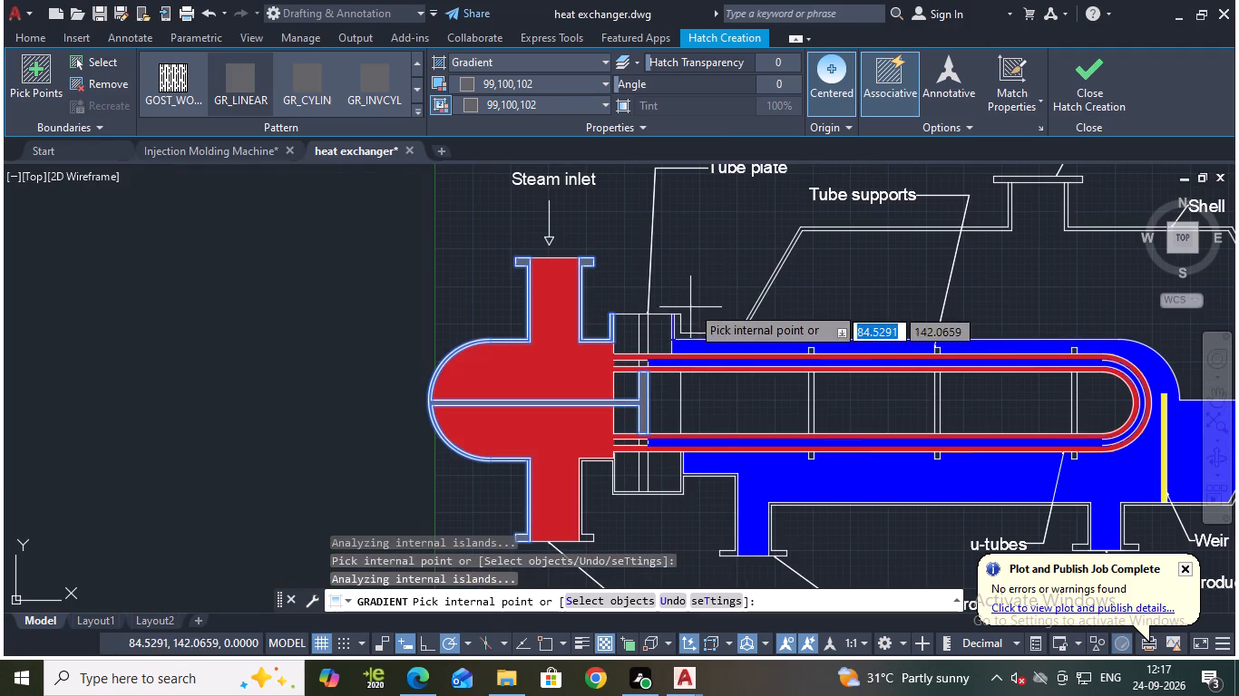
Fill the condensate outlet's remaining wall, the lower flange wall and both liquid feed nozzle walls with the same grey gradient.
middle_click_drag(729, 268, 761, 154)
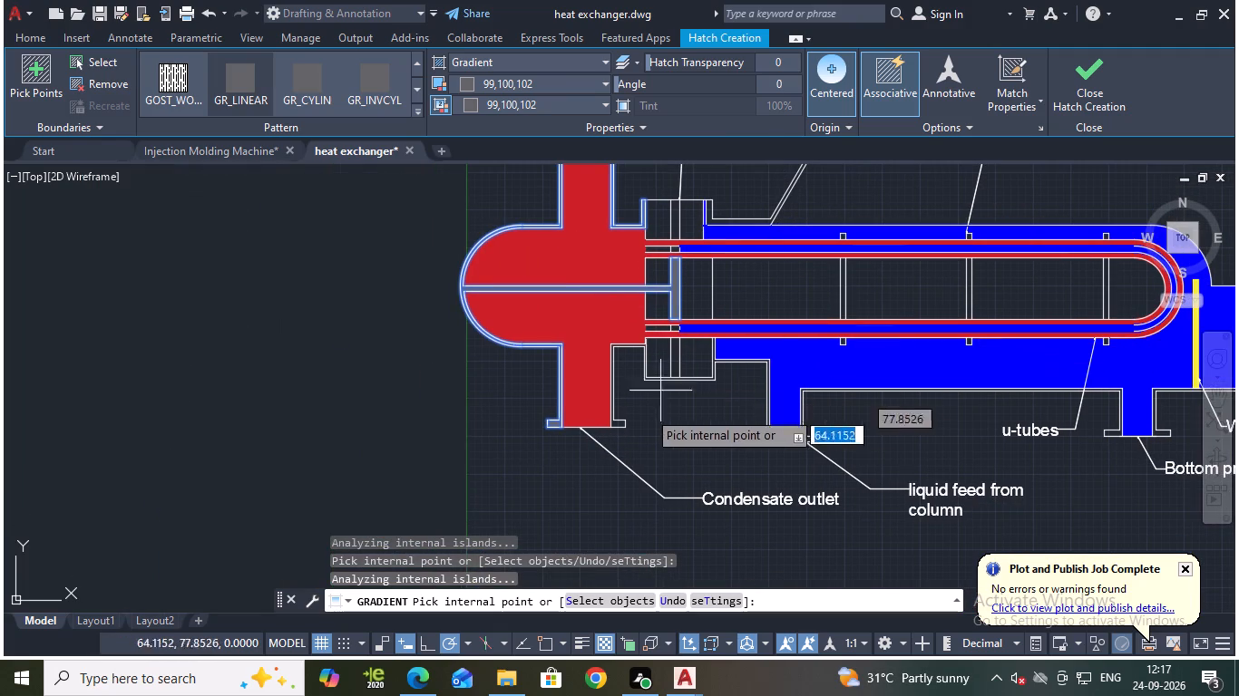
scroll(618, 447, "up", 2)
left_click(594, 386)
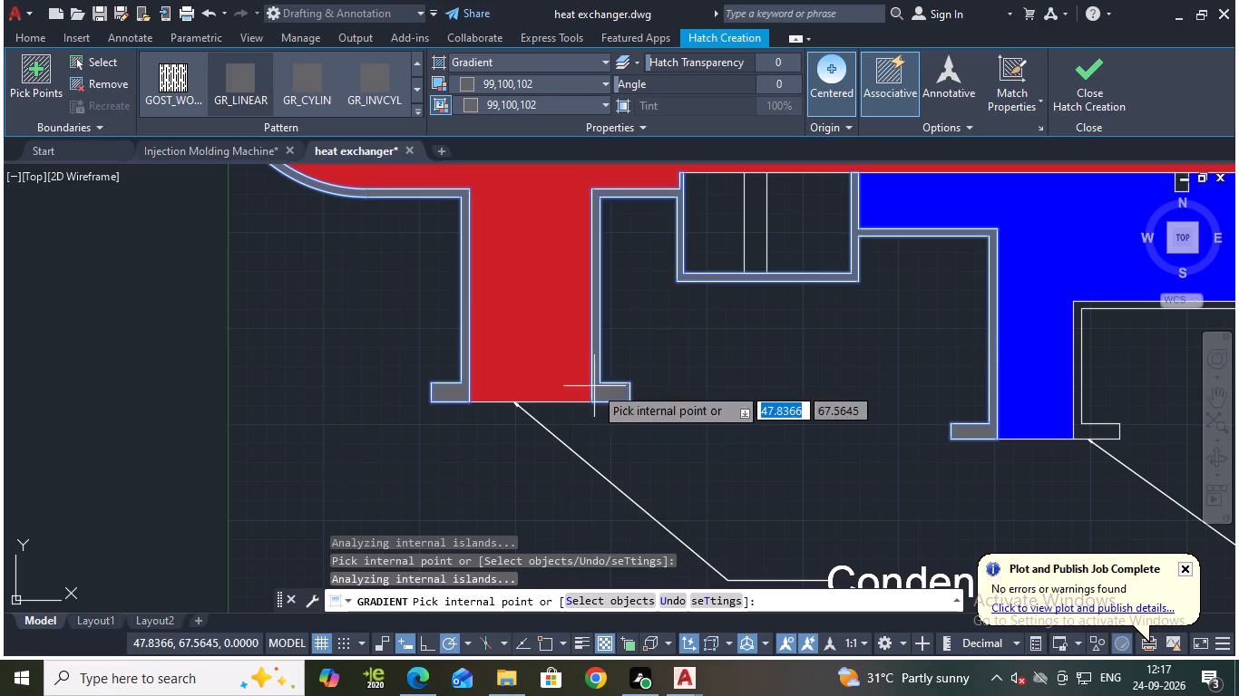
scroll(901, 413, "down", 1)
middle_click_drag(876, 411, 740, 406)
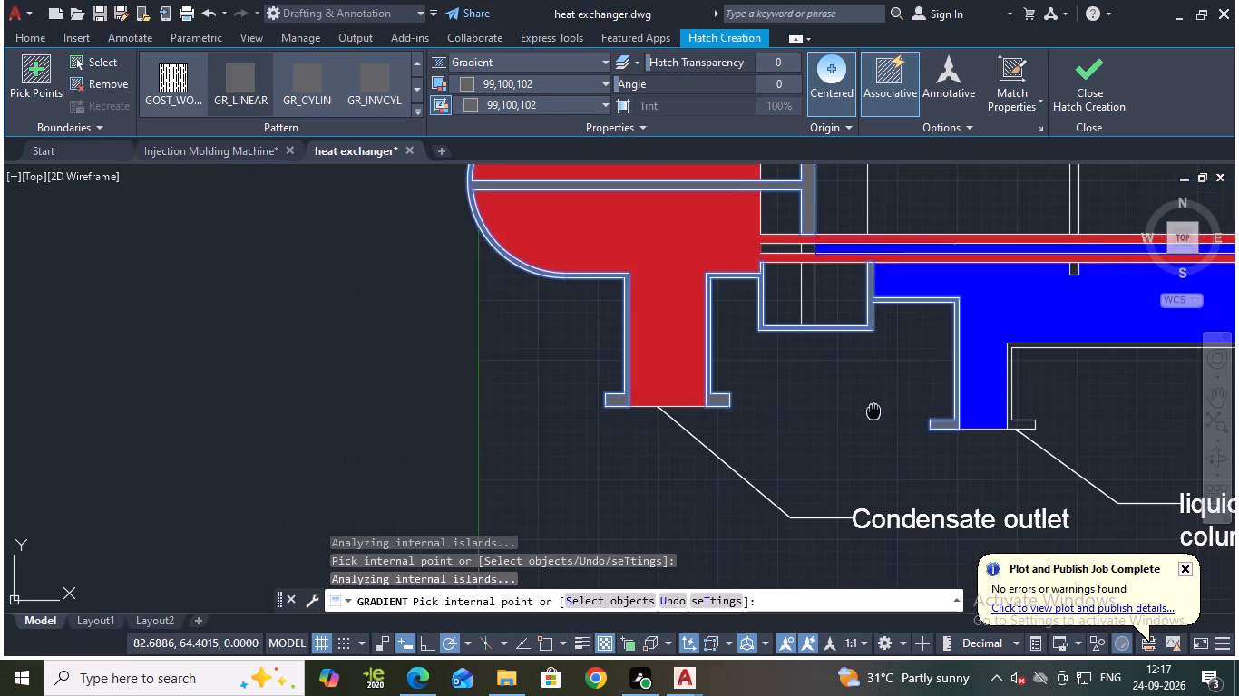
middle_click_drag(740, 406, 716, 409)
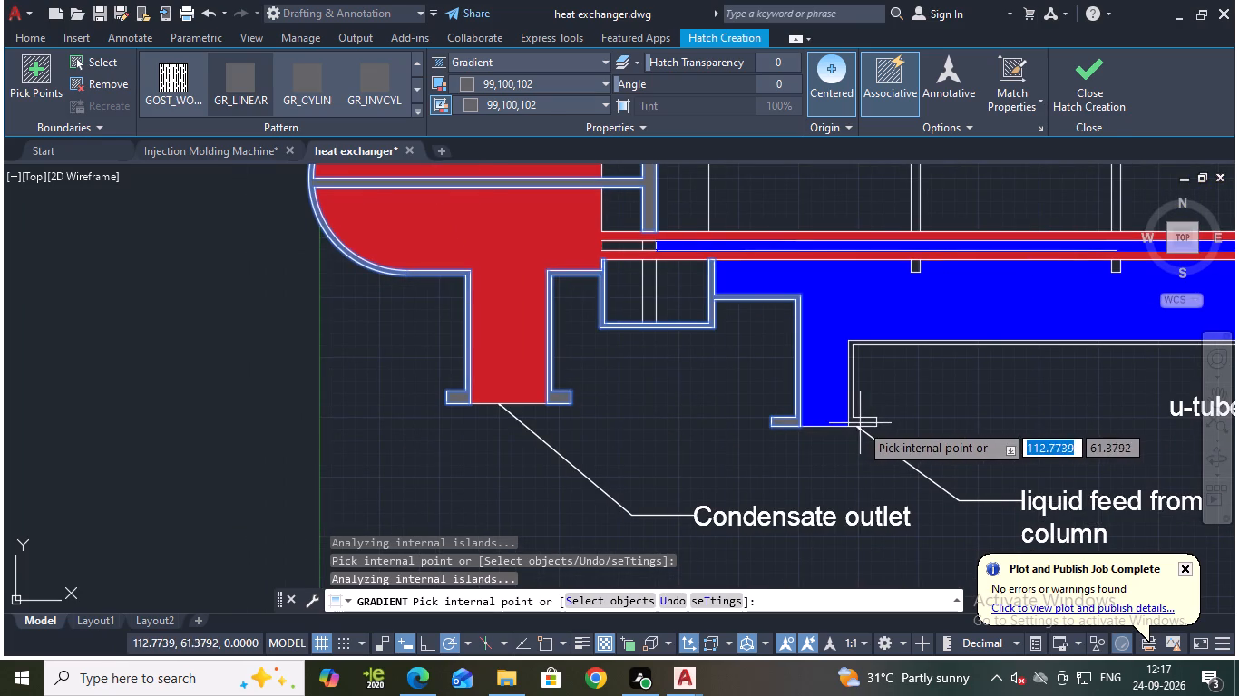
left_click(860, 424)
scroll(930, 392, "down", 2)
Fill the shell's bottom wall and both bottom product nozzle walls with the same grey gradient, up to the weir leader.
middle_click_drag(985, 410, 581, 435)
scroll(763, 406, "up", 3)
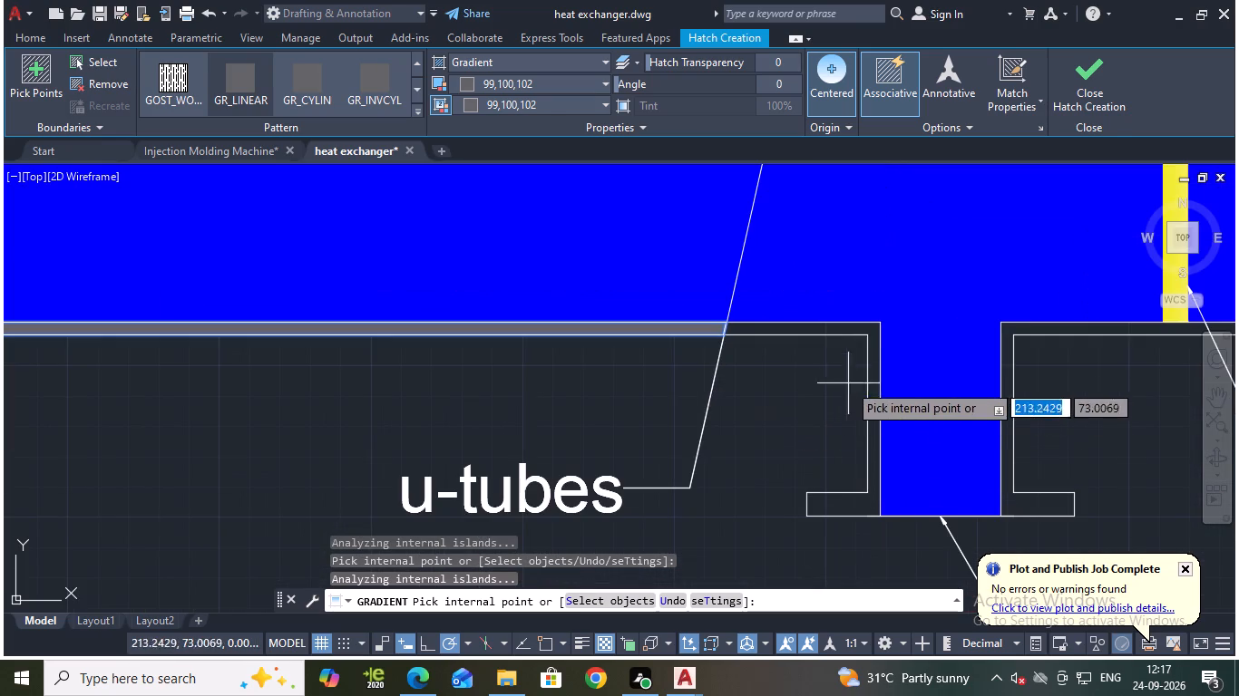
left_click(873, 348)
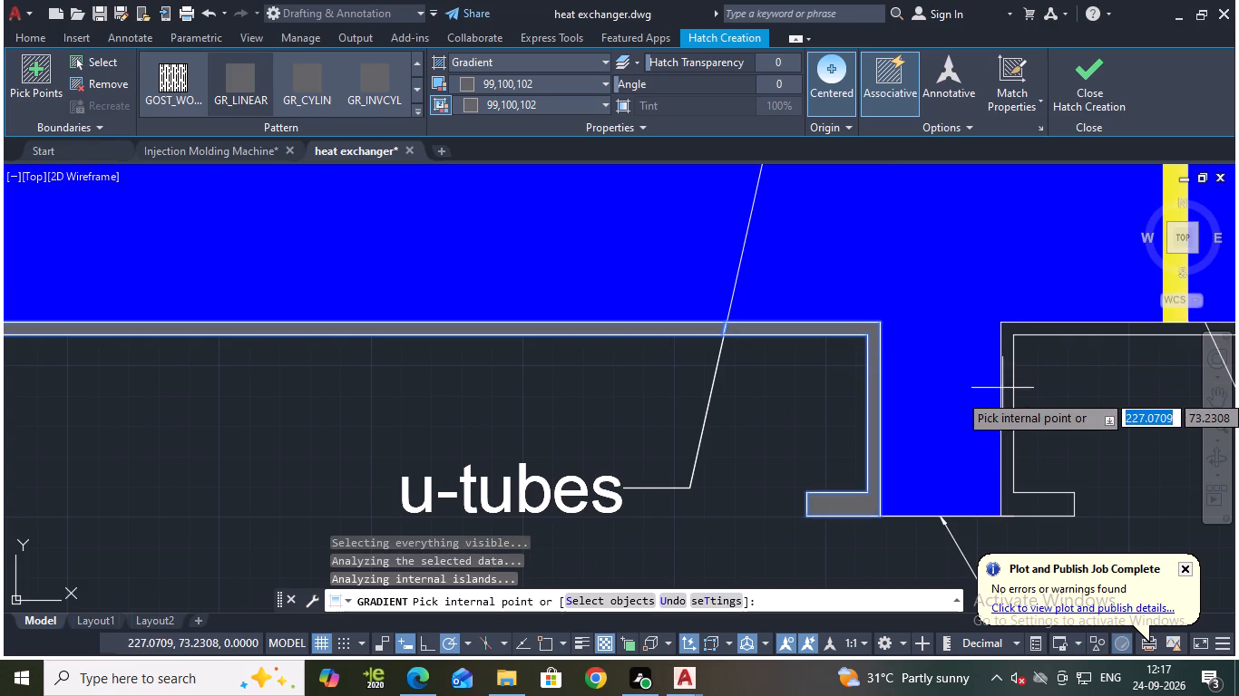
left_click(1010, 402)
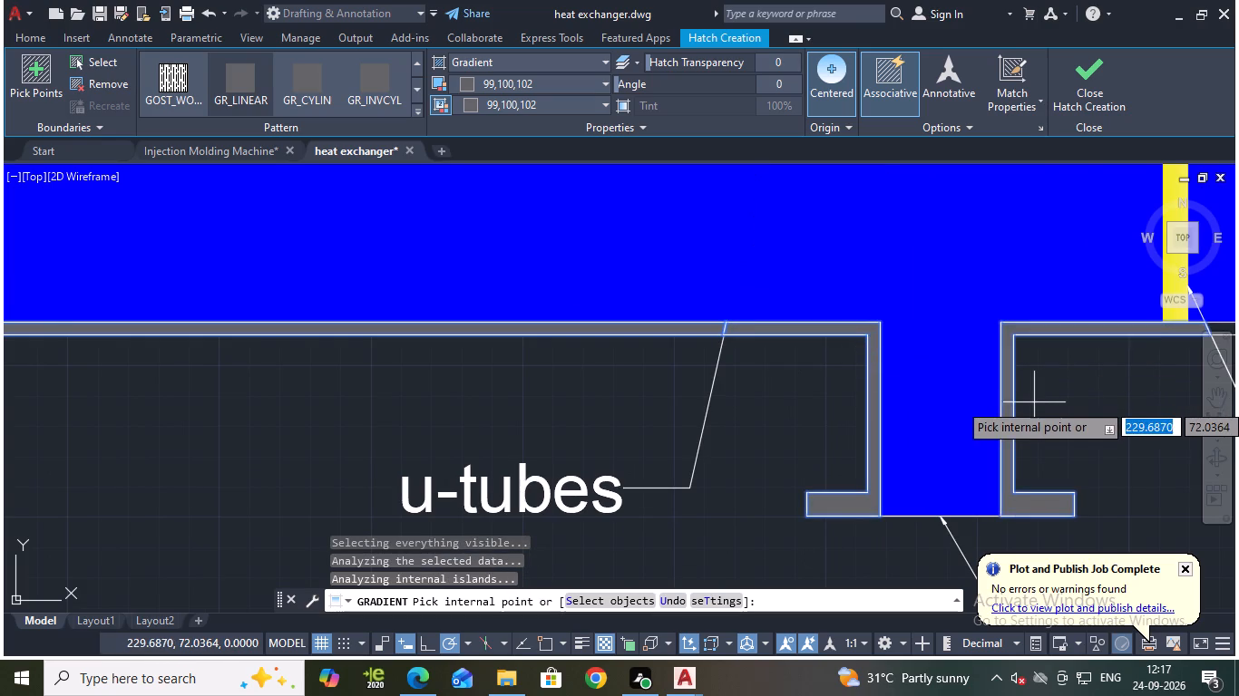
scroll(1073, 396, "down", 2)
middle_click_drag(1088, 401, 700, 452)
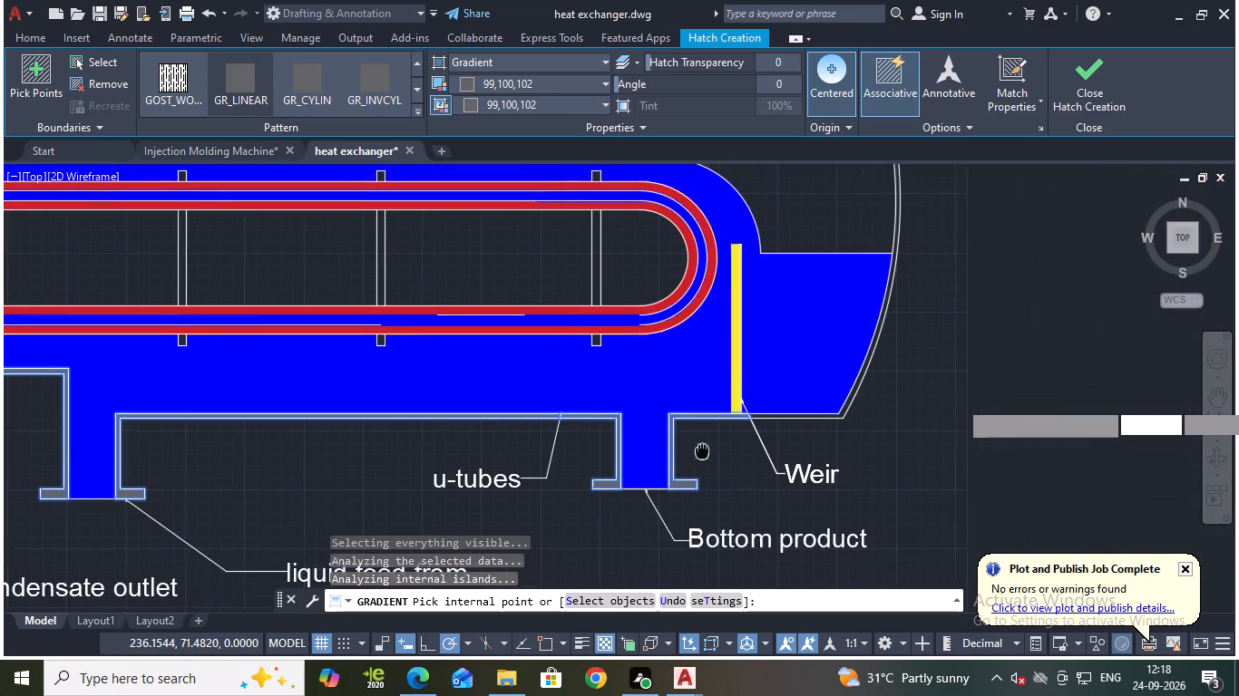
scroll(818, 430, "up", 2)
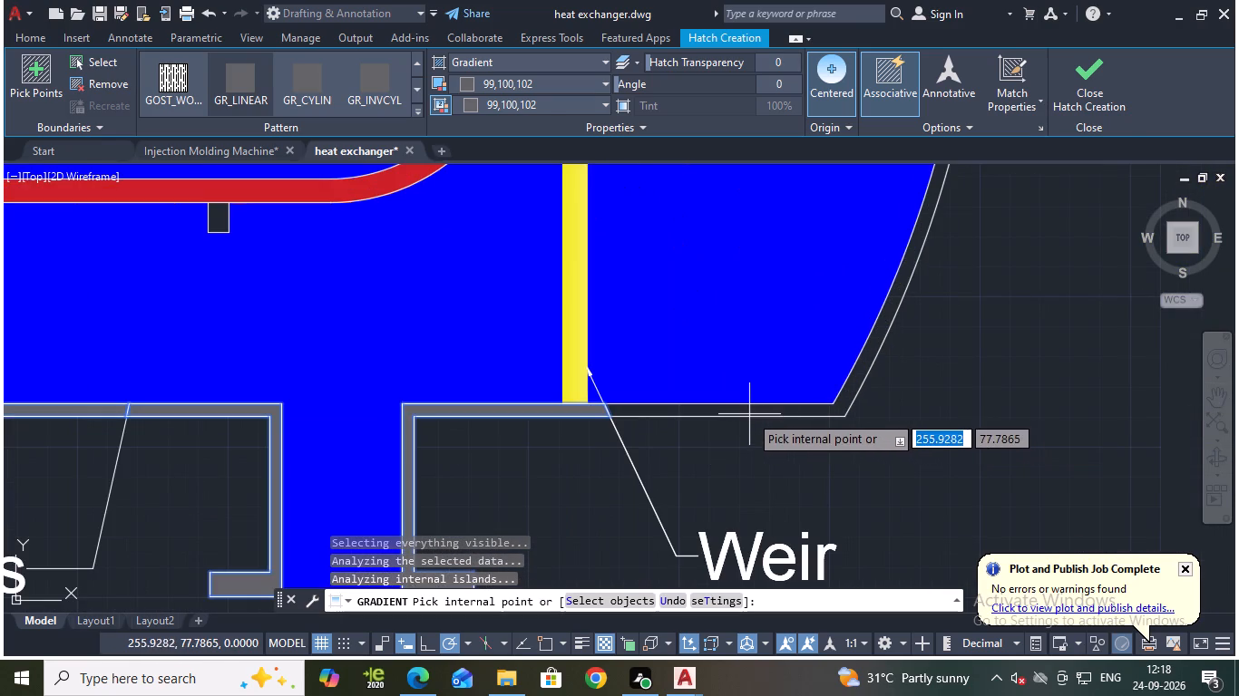
left_click(749, 414)
left_click(747, 412)
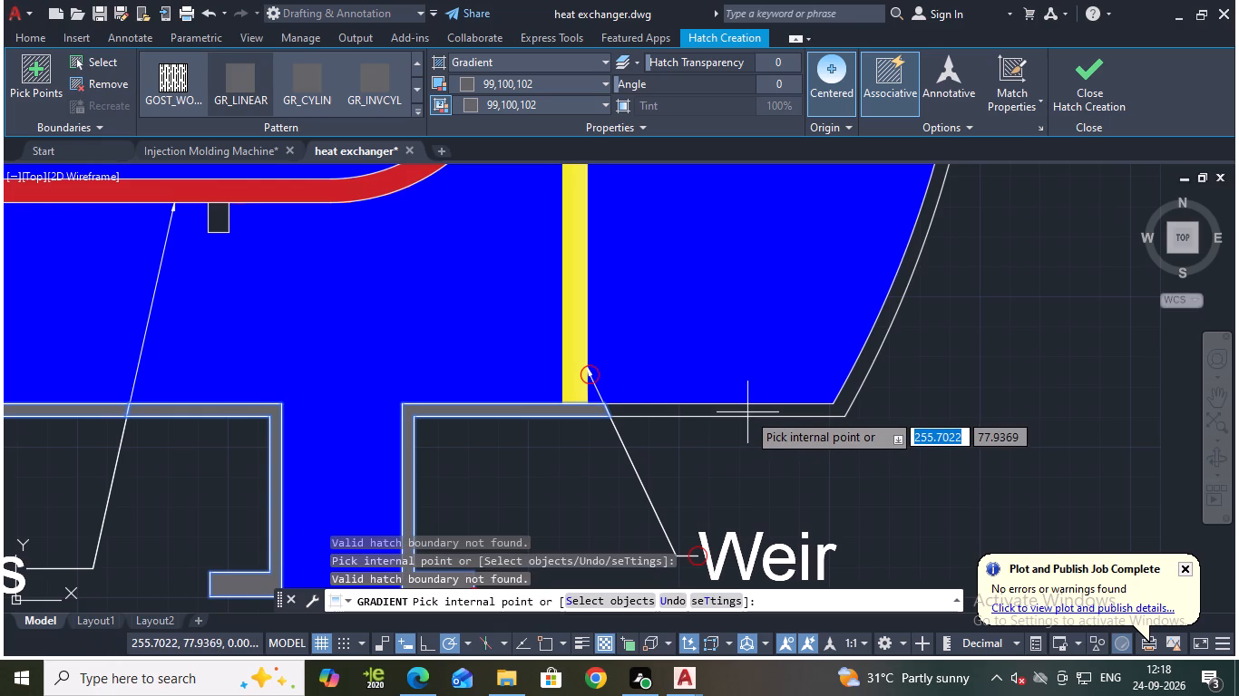
left_click(746, 411)
left_click(1096, 76)
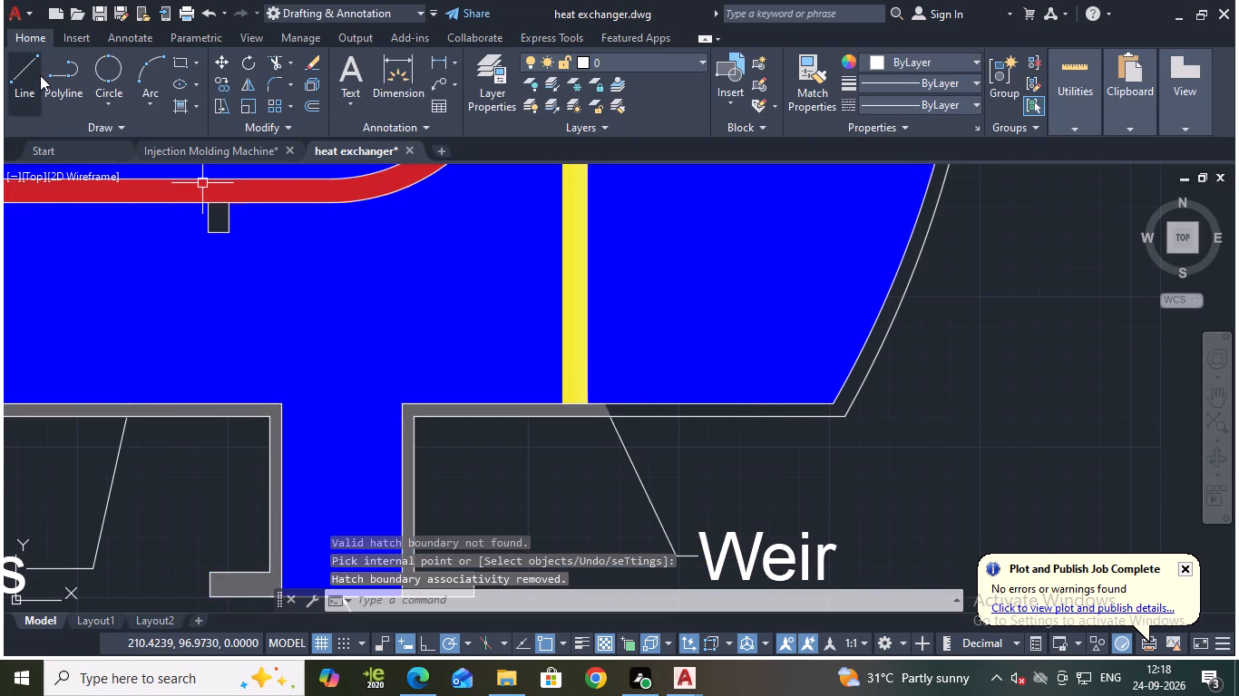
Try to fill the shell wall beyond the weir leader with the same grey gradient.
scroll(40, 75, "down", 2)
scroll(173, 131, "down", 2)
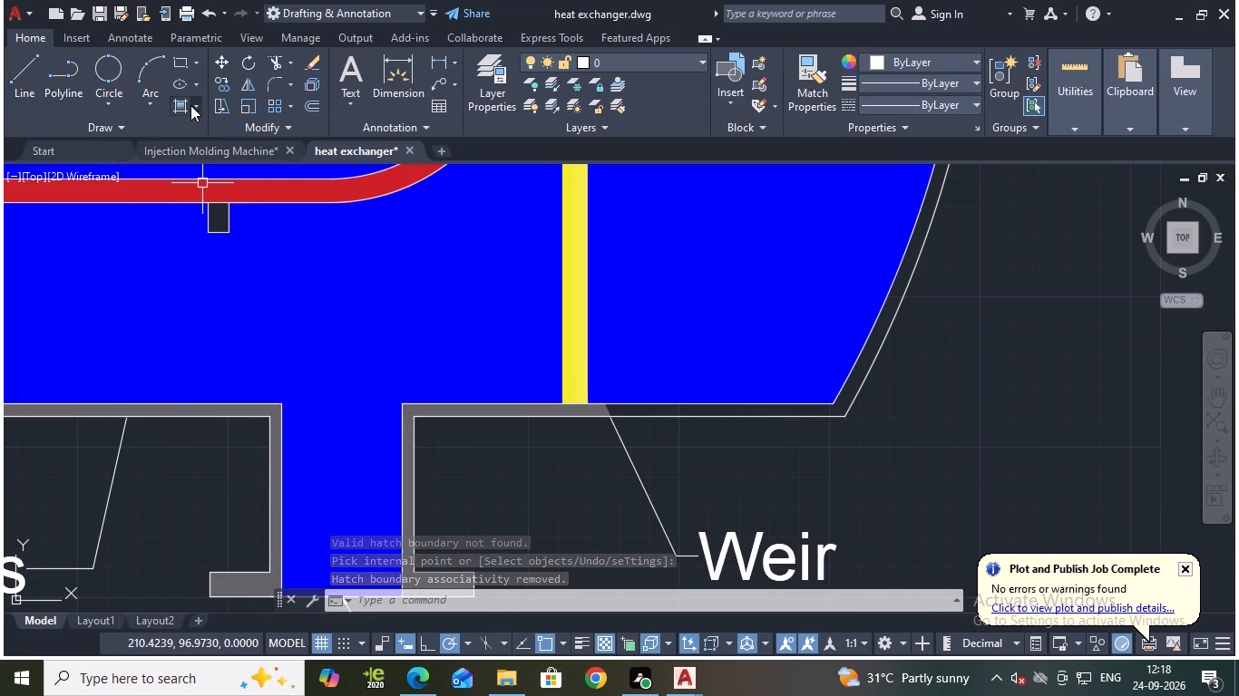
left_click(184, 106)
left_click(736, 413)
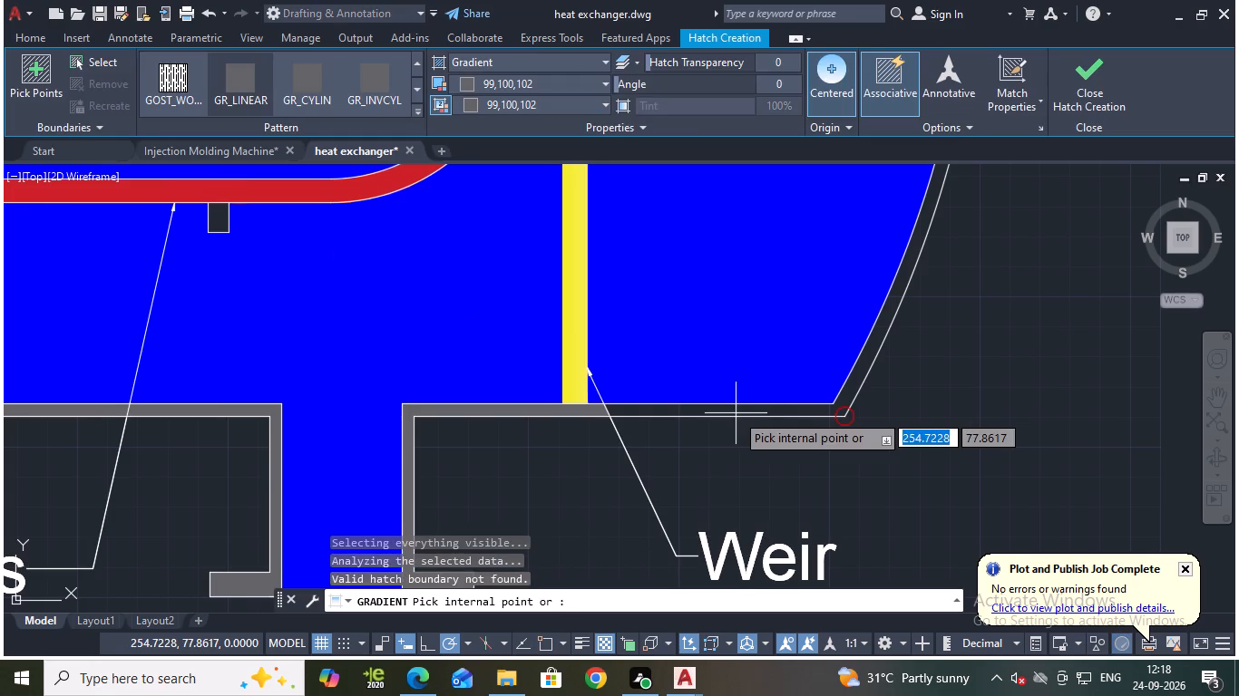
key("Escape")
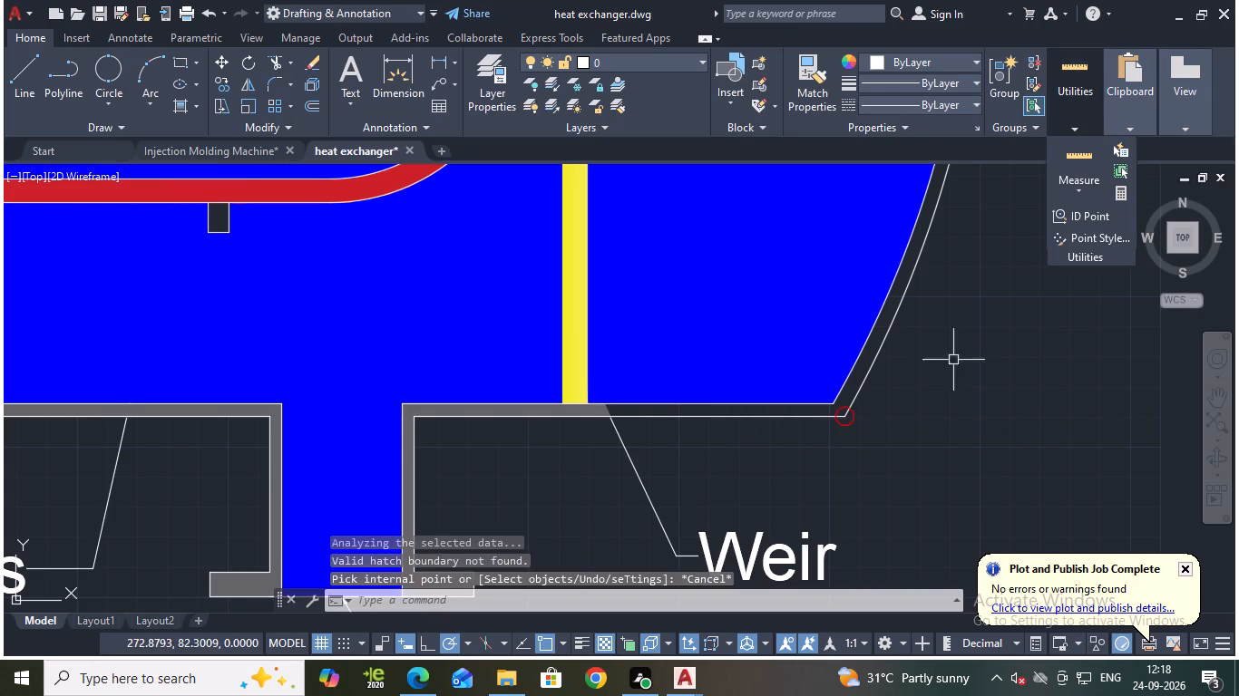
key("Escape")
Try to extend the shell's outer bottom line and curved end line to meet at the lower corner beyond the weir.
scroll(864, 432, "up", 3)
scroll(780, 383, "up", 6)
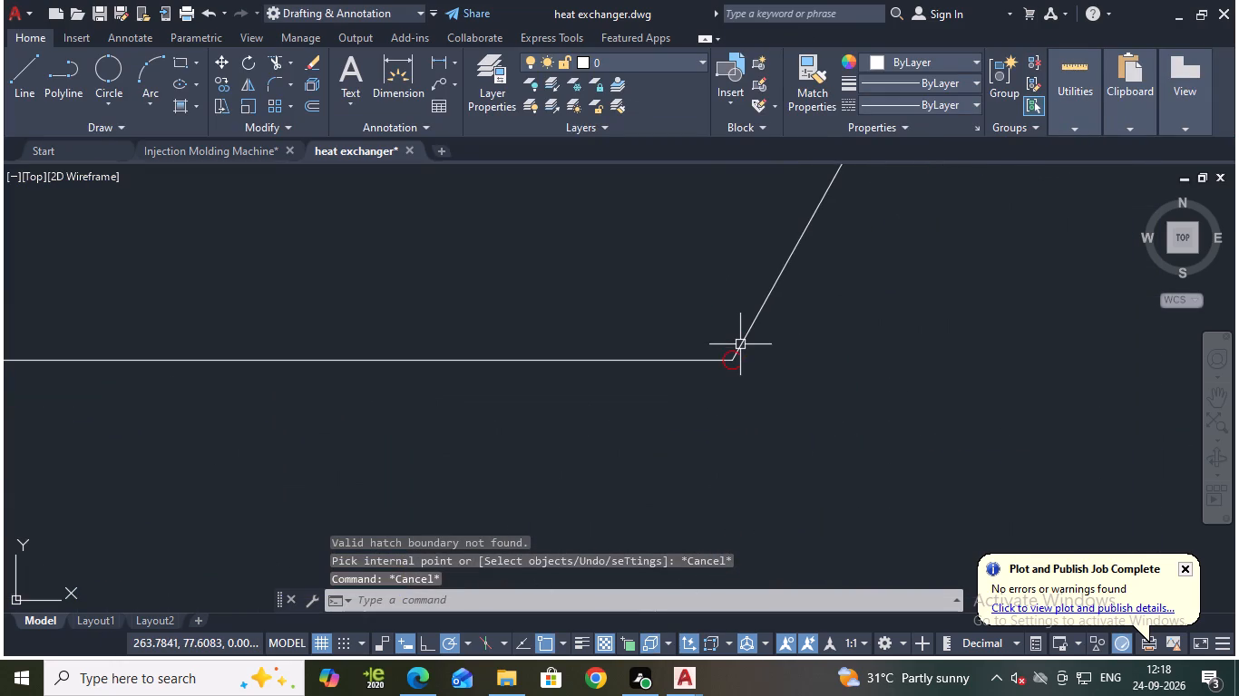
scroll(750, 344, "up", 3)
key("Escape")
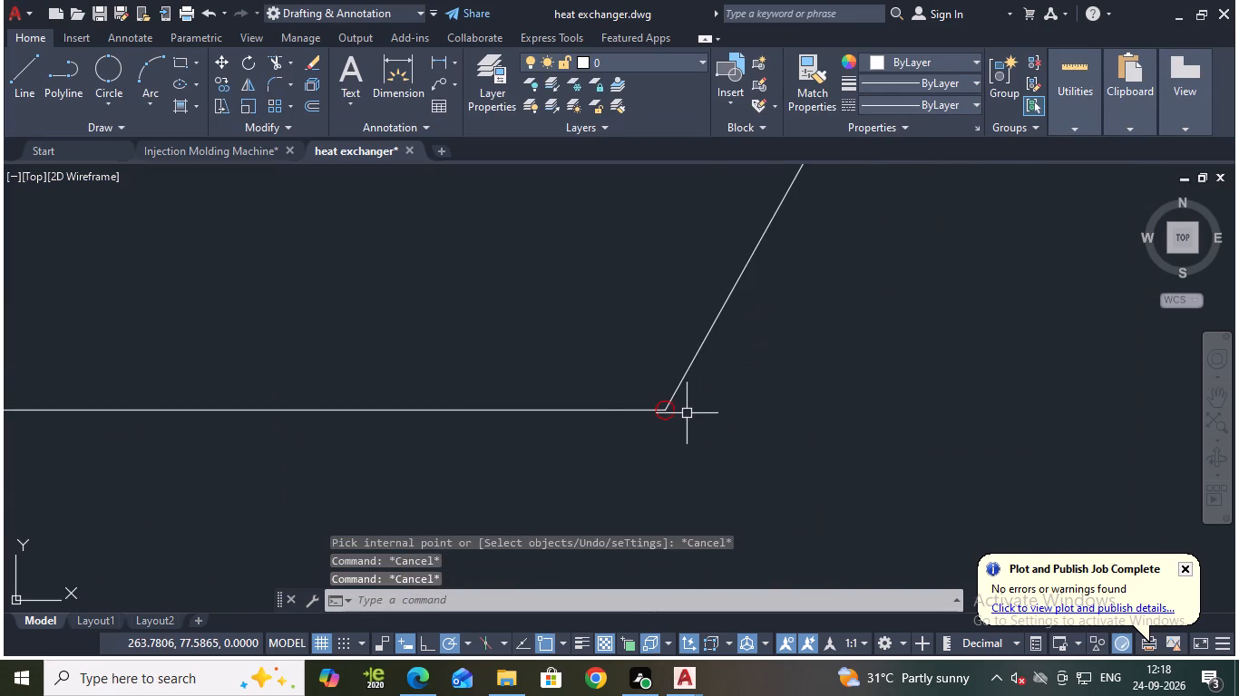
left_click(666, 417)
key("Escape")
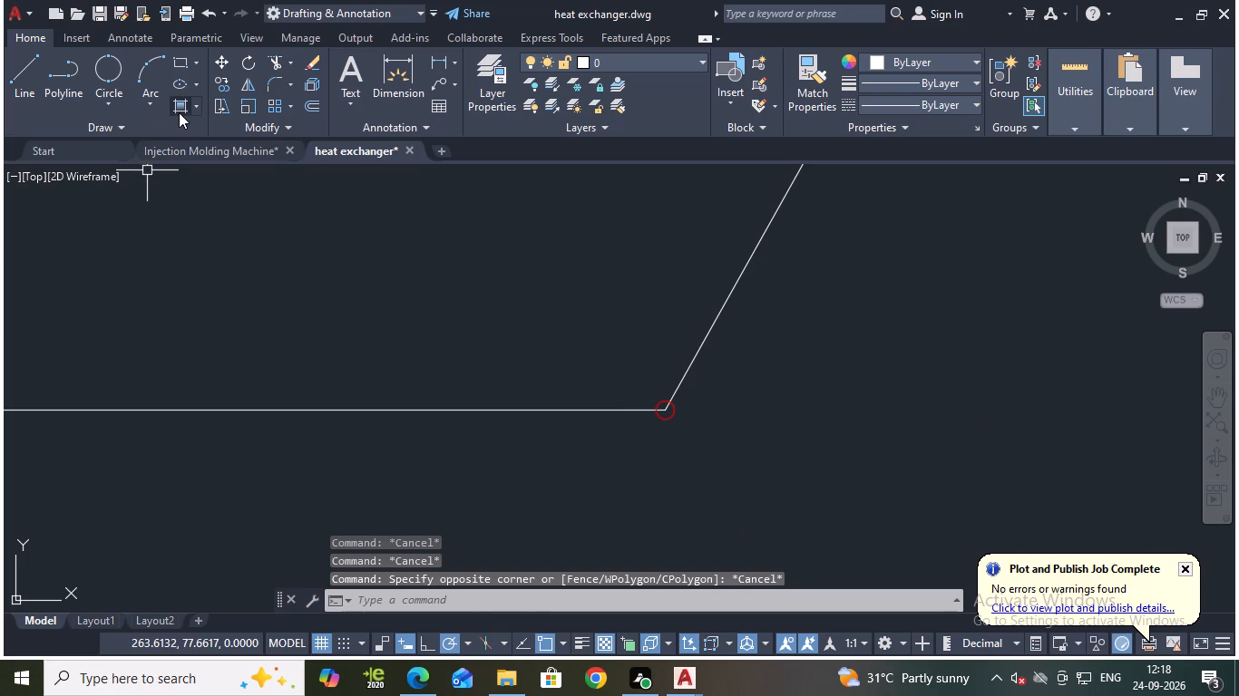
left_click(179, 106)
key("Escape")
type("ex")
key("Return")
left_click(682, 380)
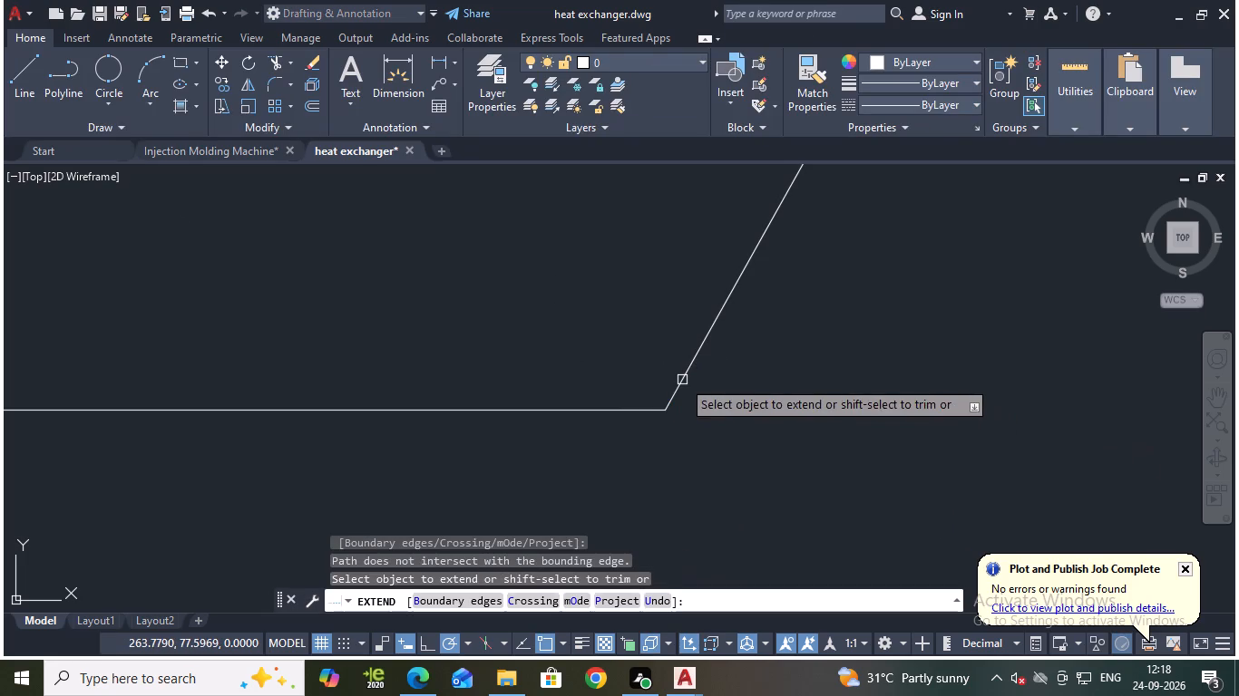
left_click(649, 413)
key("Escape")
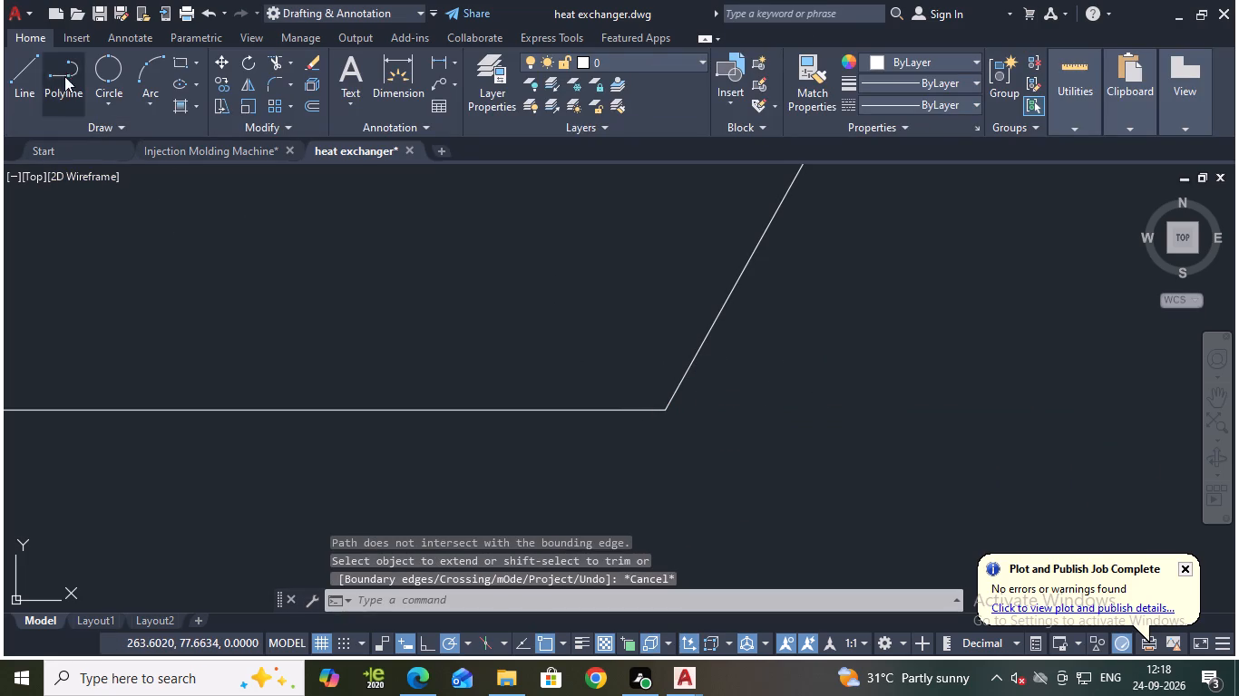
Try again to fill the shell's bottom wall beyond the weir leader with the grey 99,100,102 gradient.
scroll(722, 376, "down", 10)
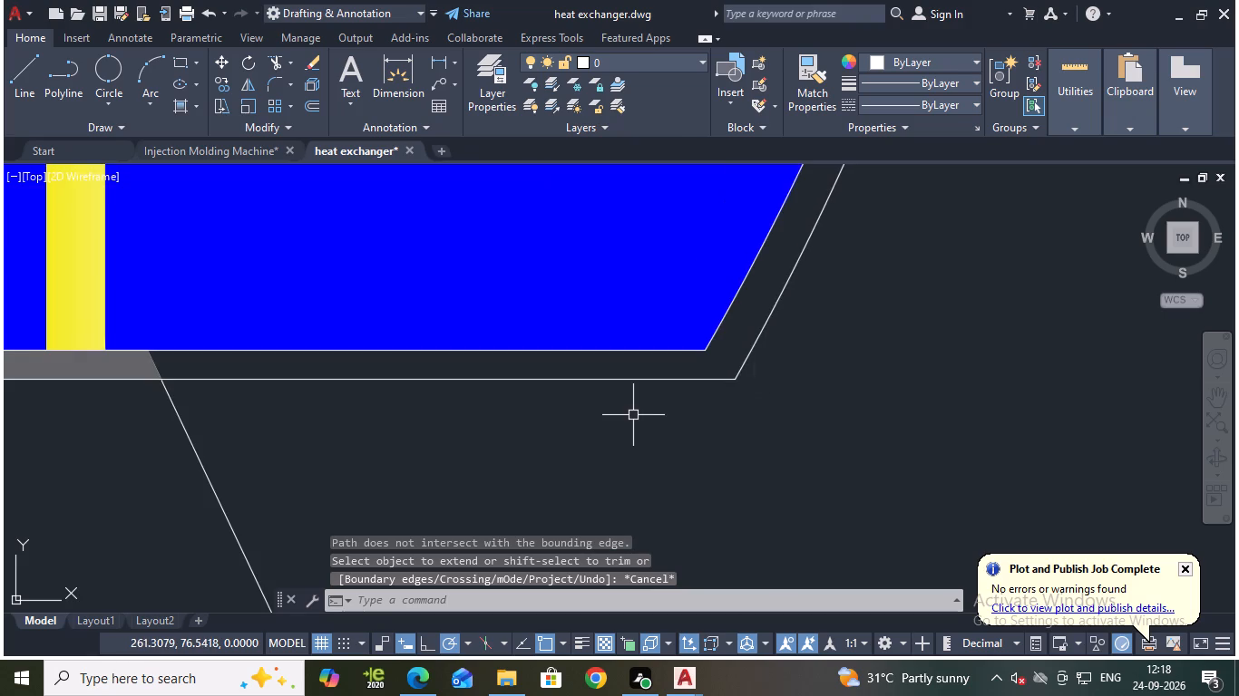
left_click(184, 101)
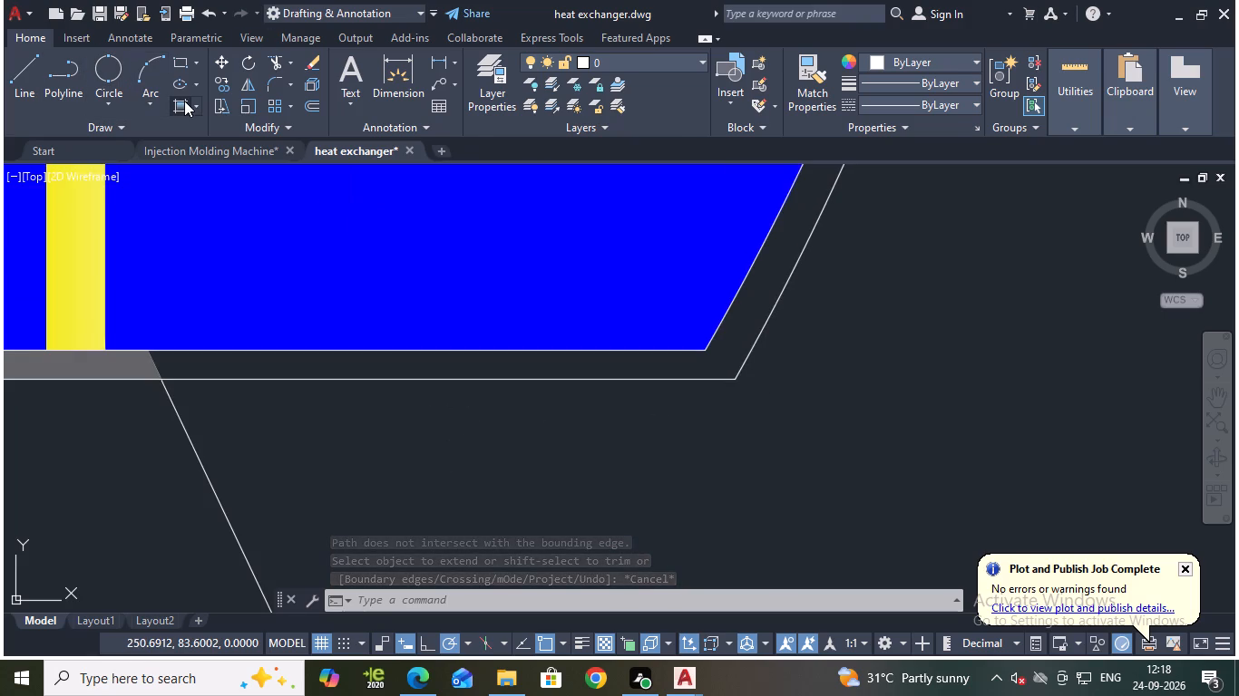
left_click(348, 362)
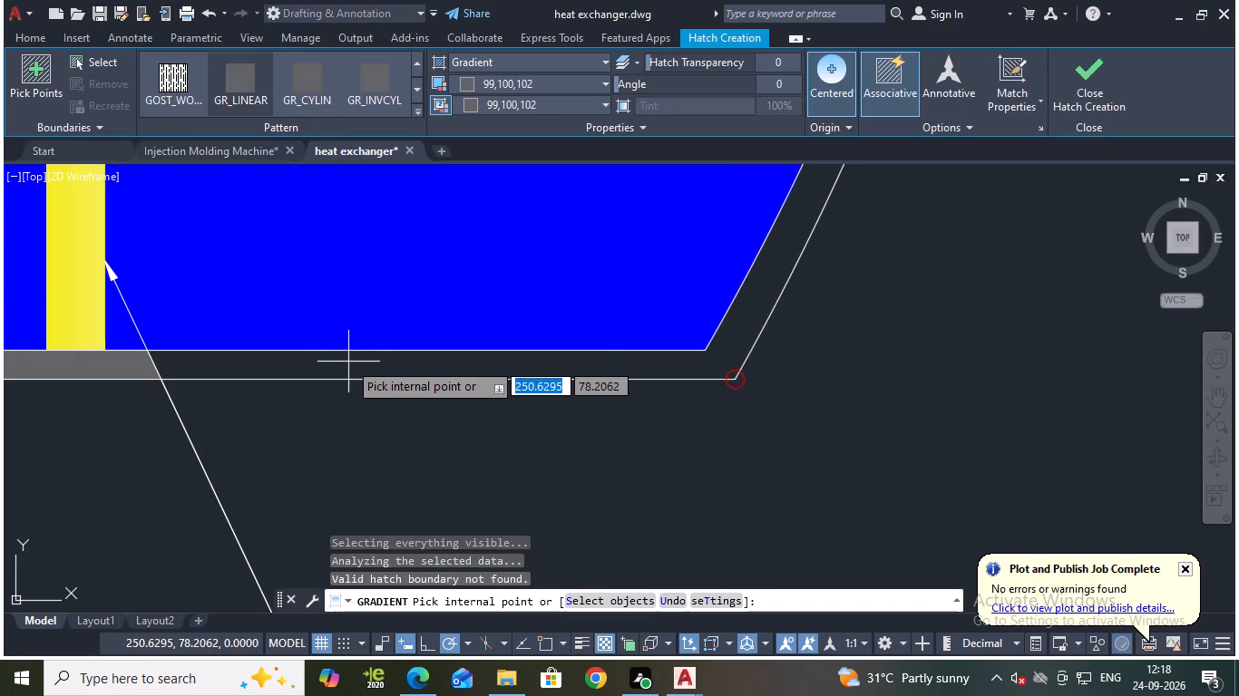
Fill the shell's upper wall, both vapour outlet nozzle walls and the curved end wall with the same grey gradient.
scroll(398, 364, "down", 3)
scroll(565, 334, "down", 2)
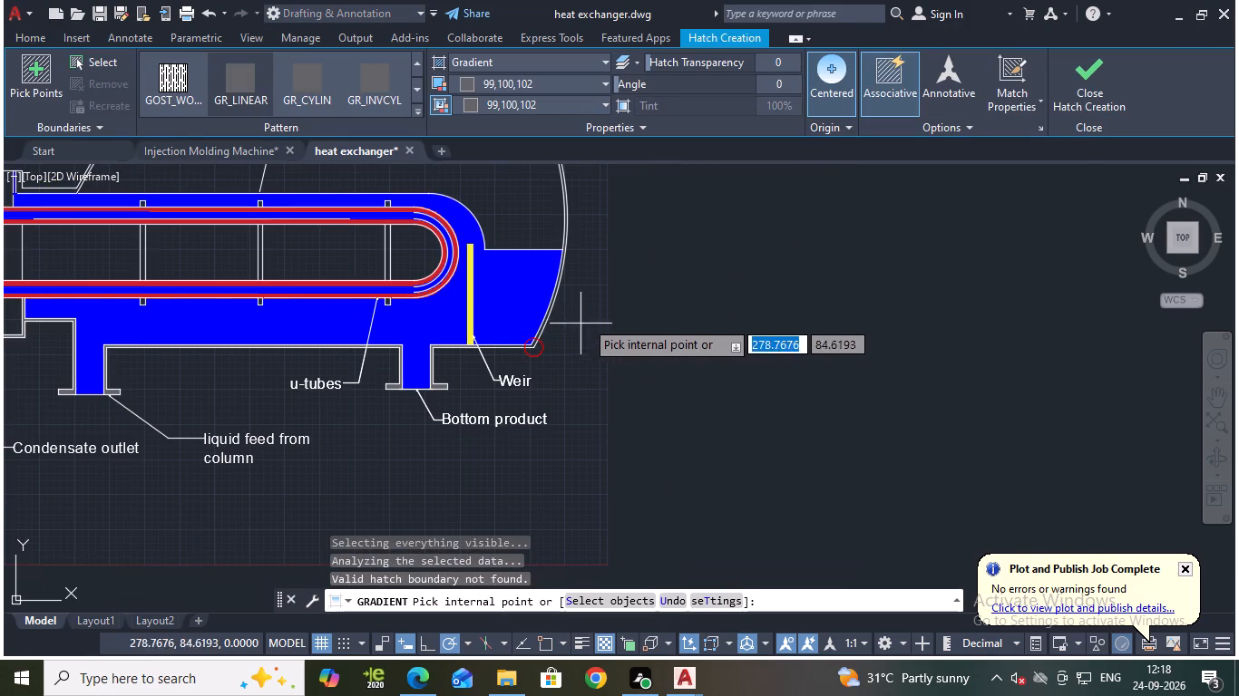
scroll(562, 308, "down", 1)
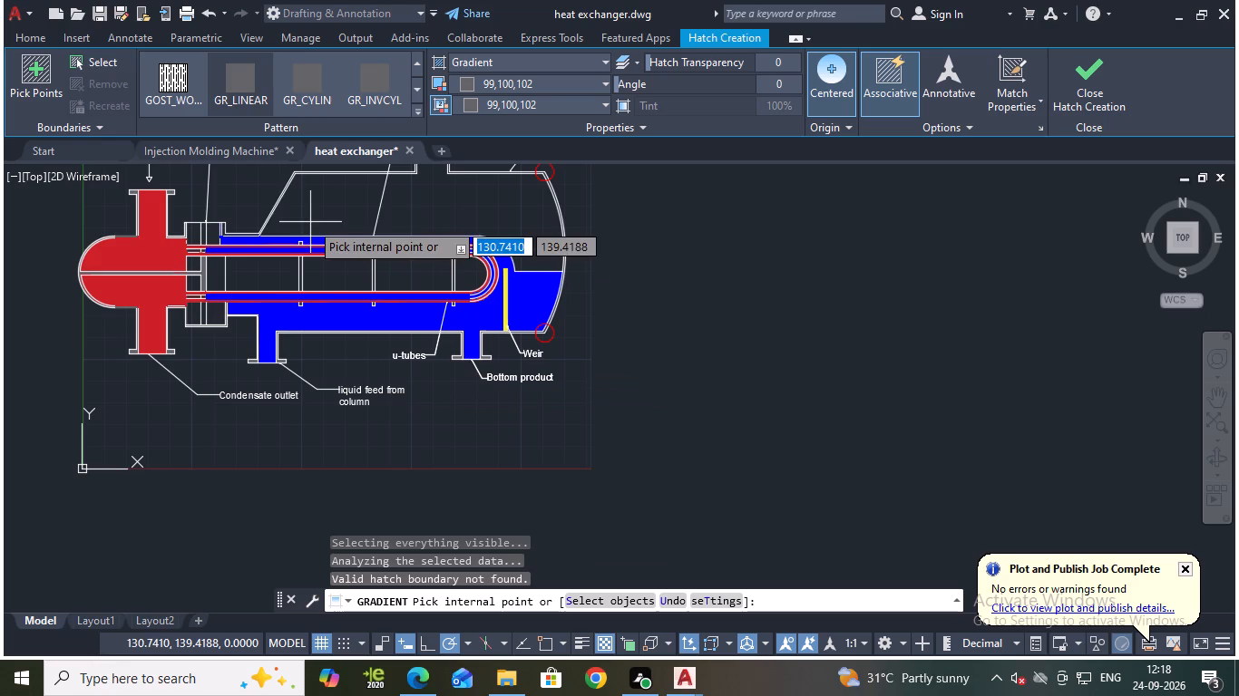
middle_click_drag(434, 180, 452, 263)
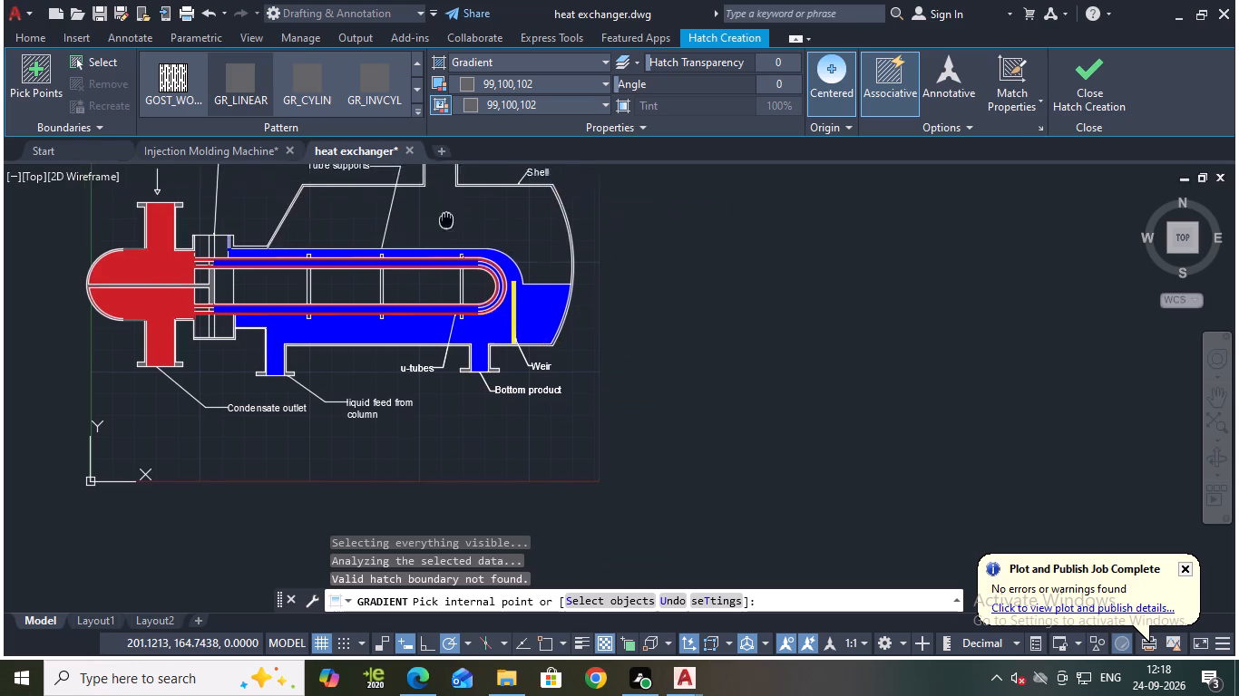
middle_click_drag(452, 263, 457, 276)
scroll(308, 324, "up", 3)
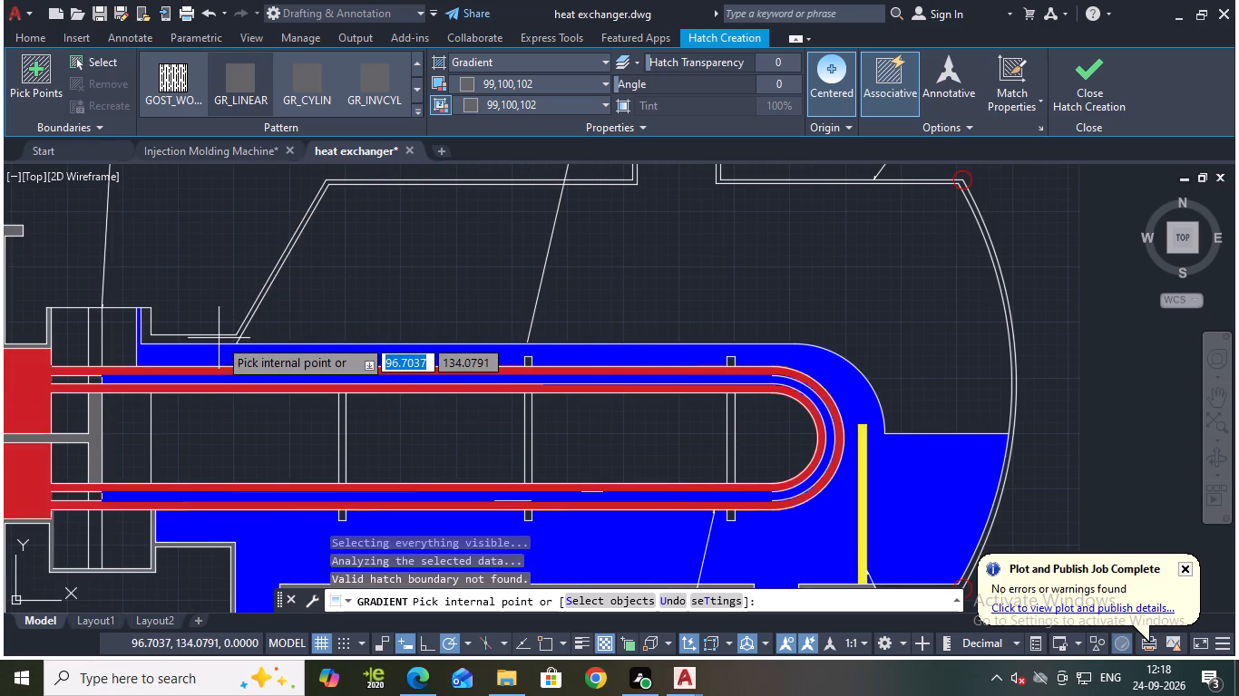
left_click(219, 338)
scroll(619, 226, "down", 1)
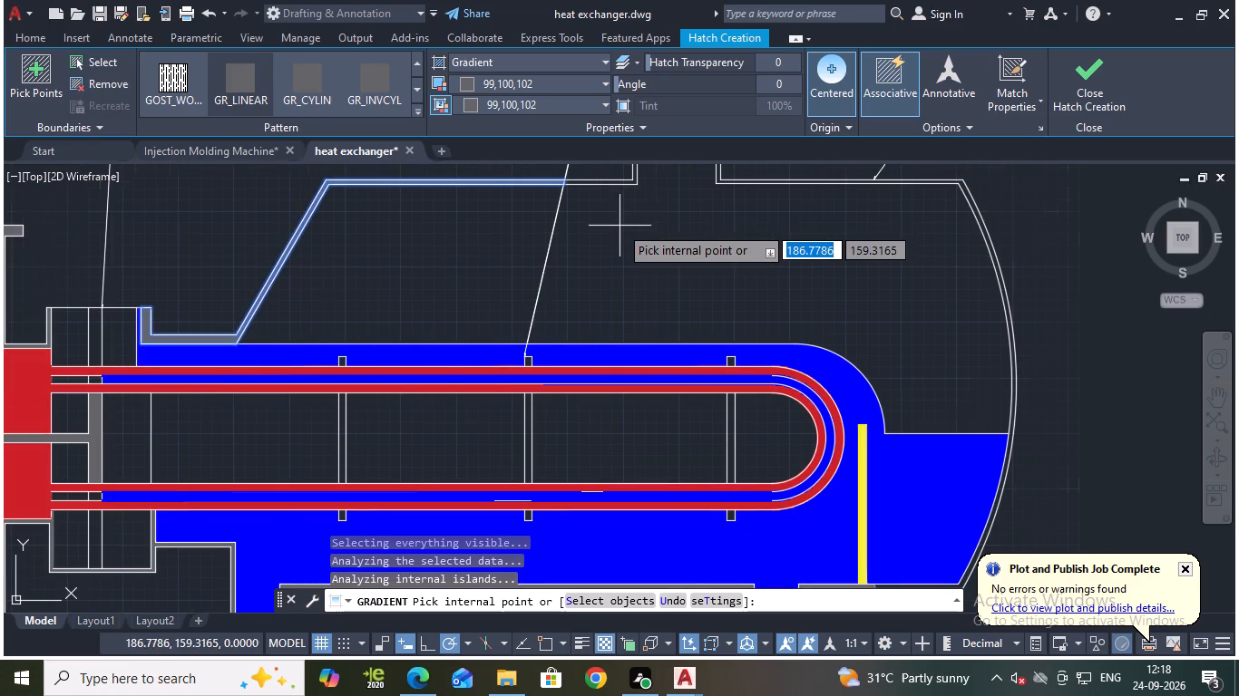
middle_click_drag(618, 227, 580, 294)
scroll(603, 258, "up", 2)
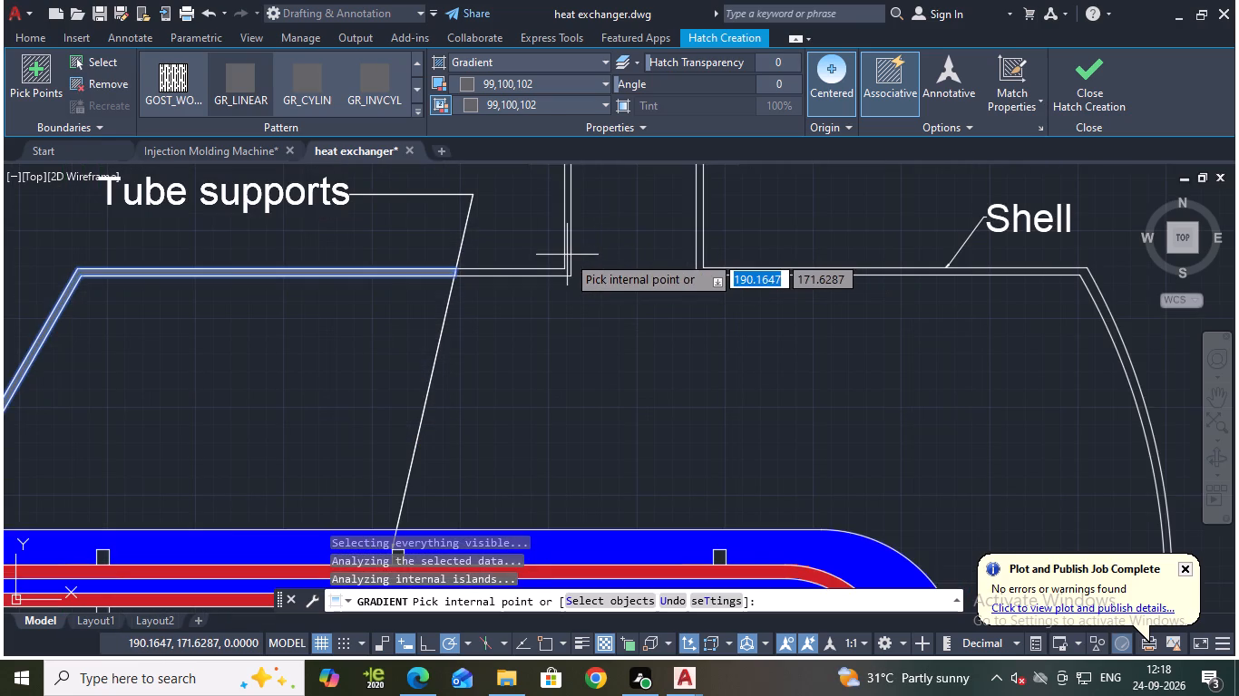
left_click(567, 255)
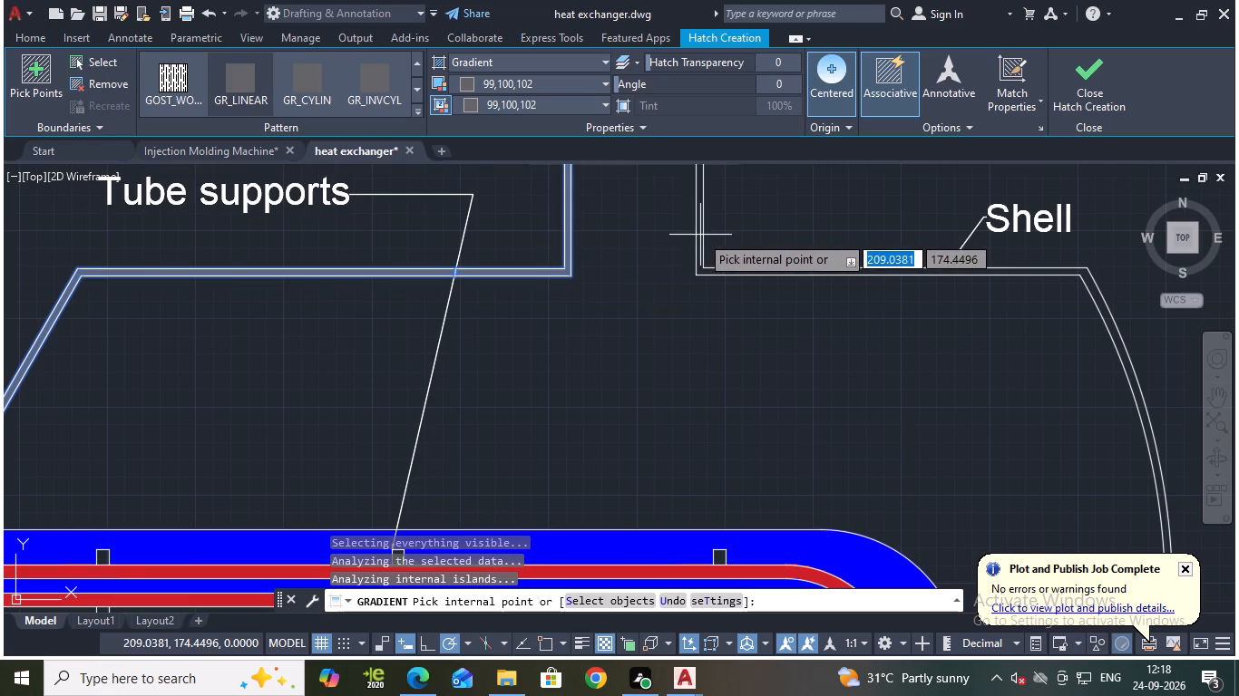
left_click(699, 236)
scroll(585, 324, "down", 2)
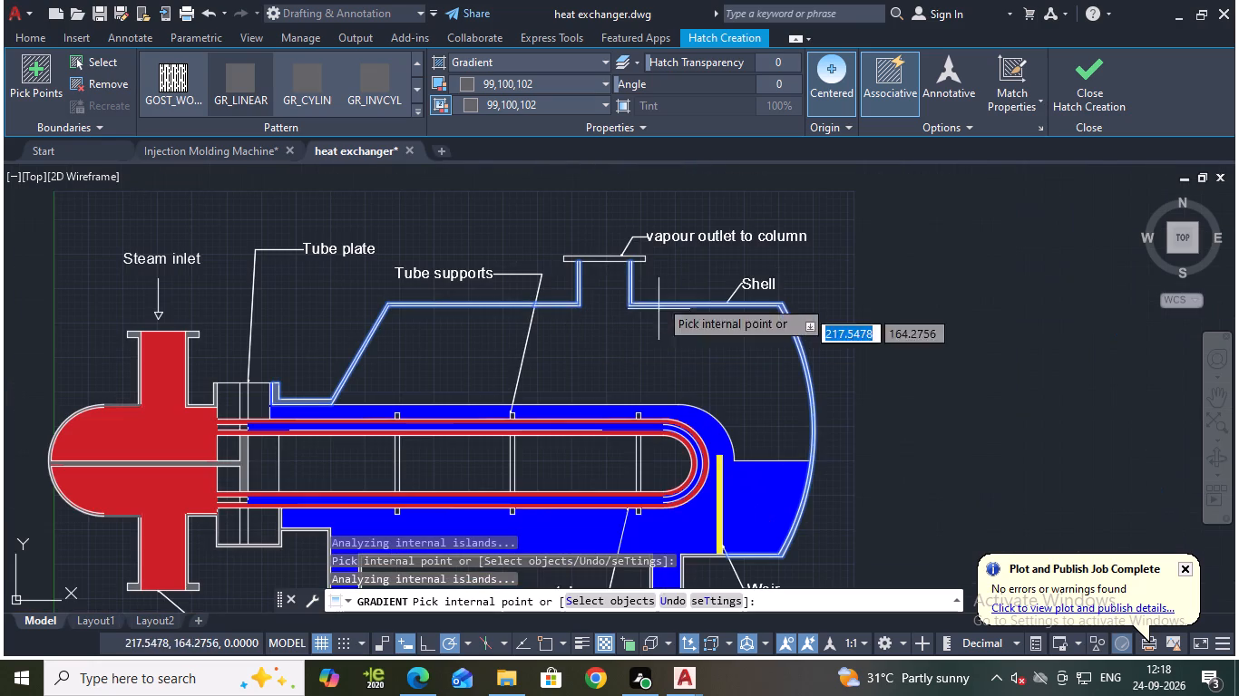
left_click(1101, 93)
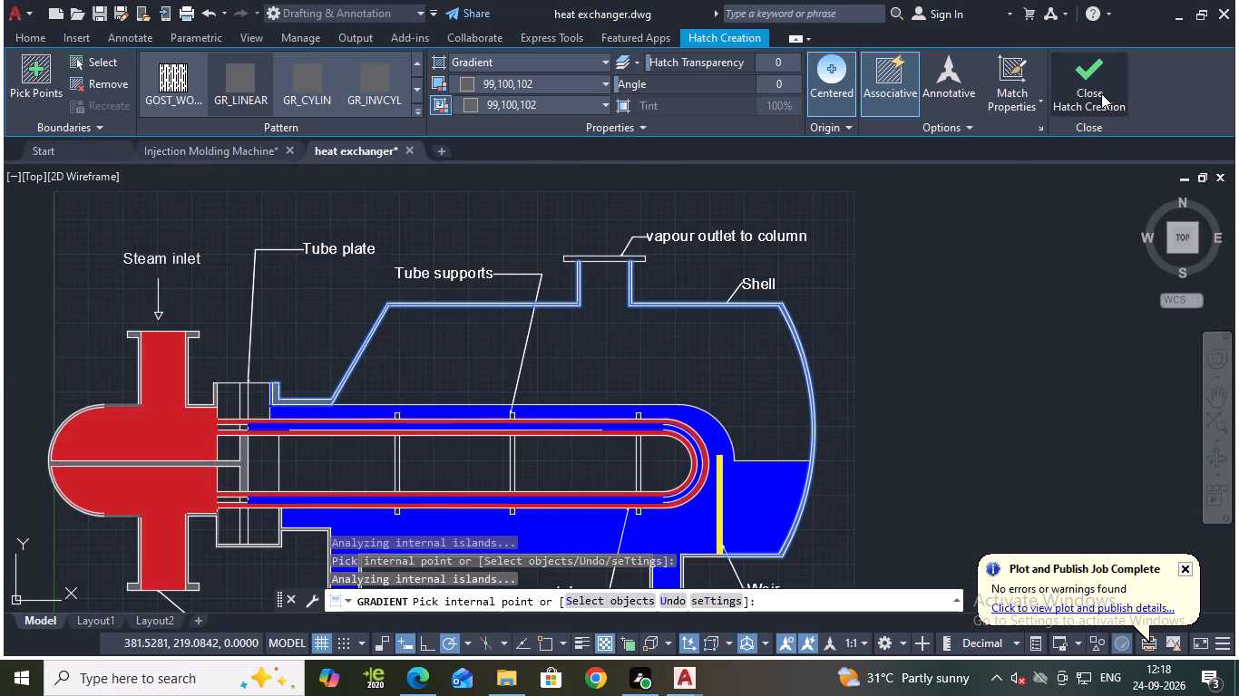
Trim the vapour outlet flange's bottom line between the two nozzle walls.
scroll(604, 279, "up", 2)
type("tr")
key("Return")
left_click(568, 237)
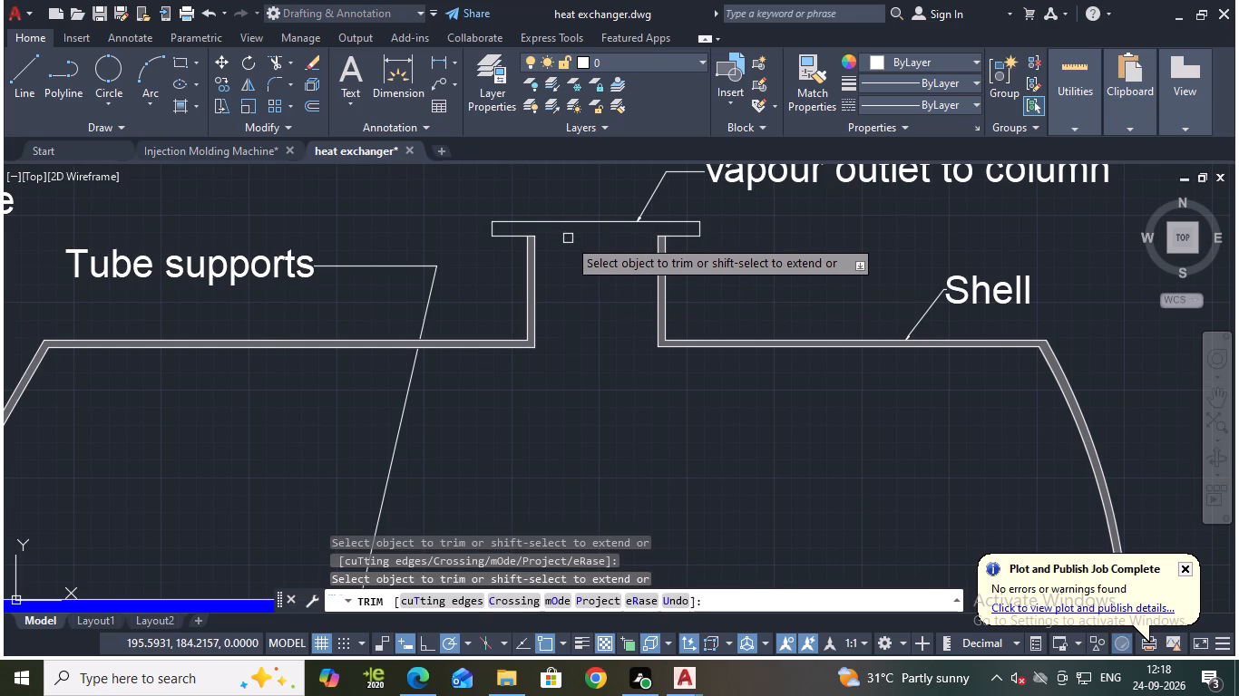
scroll(622, 312, "down", 1)
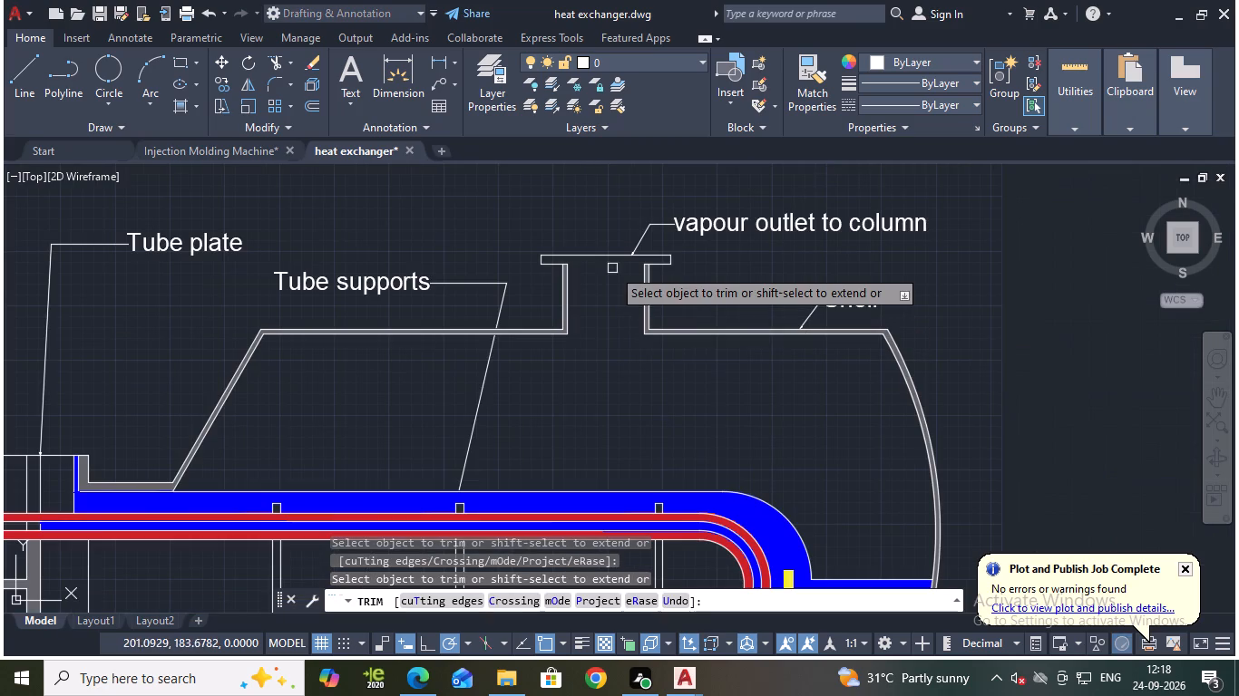
scroll(578, 276, "up", 1)
scroll(608, 266, "down", 2)
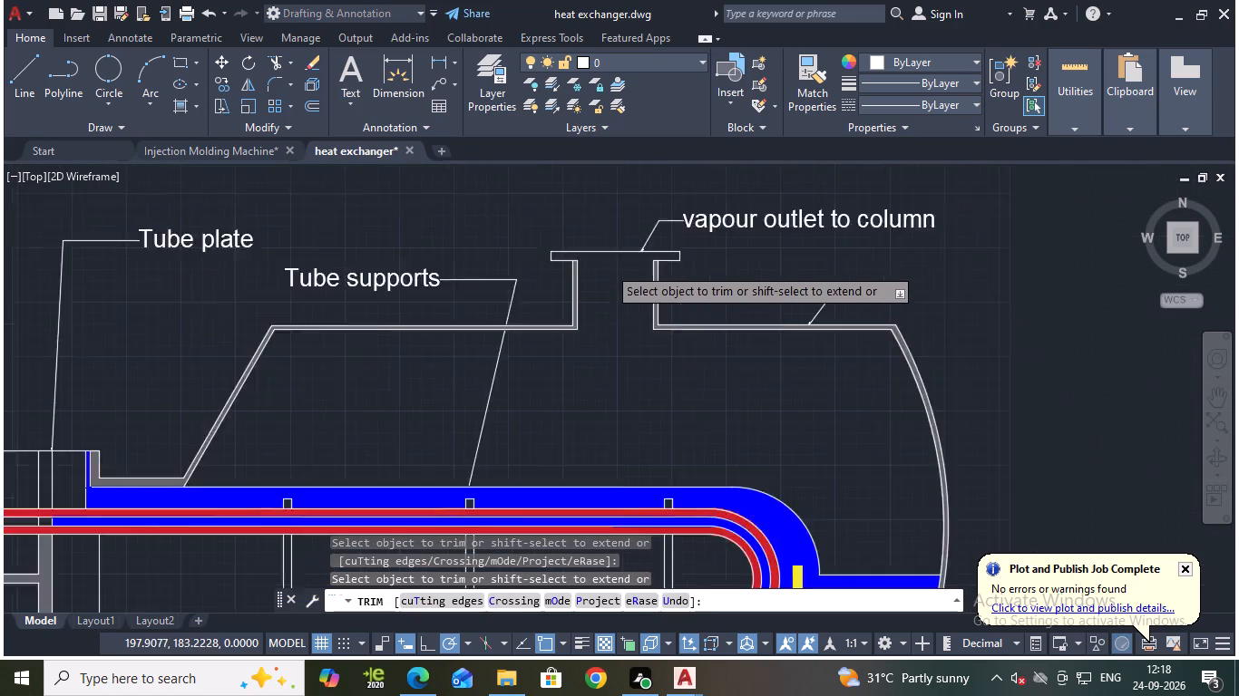
middle_click_drag(691, 368, 778, 217)
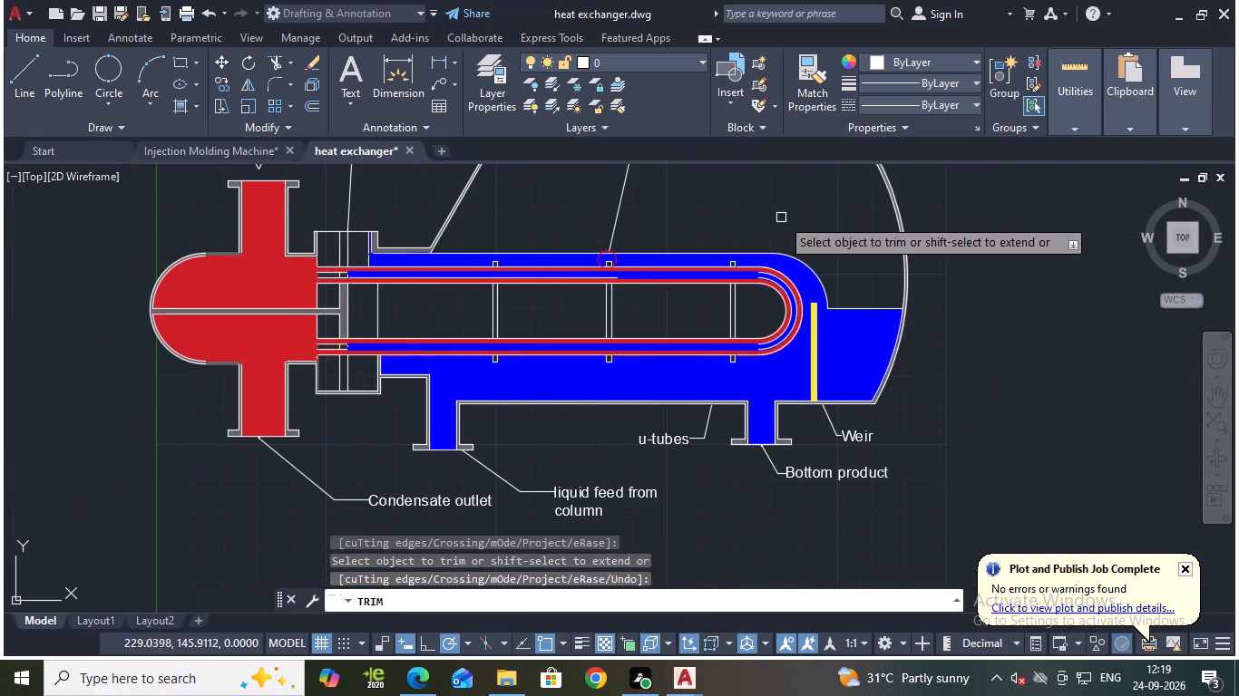
middle_click_drag(790, 185, 783, 266)
key("Escape")
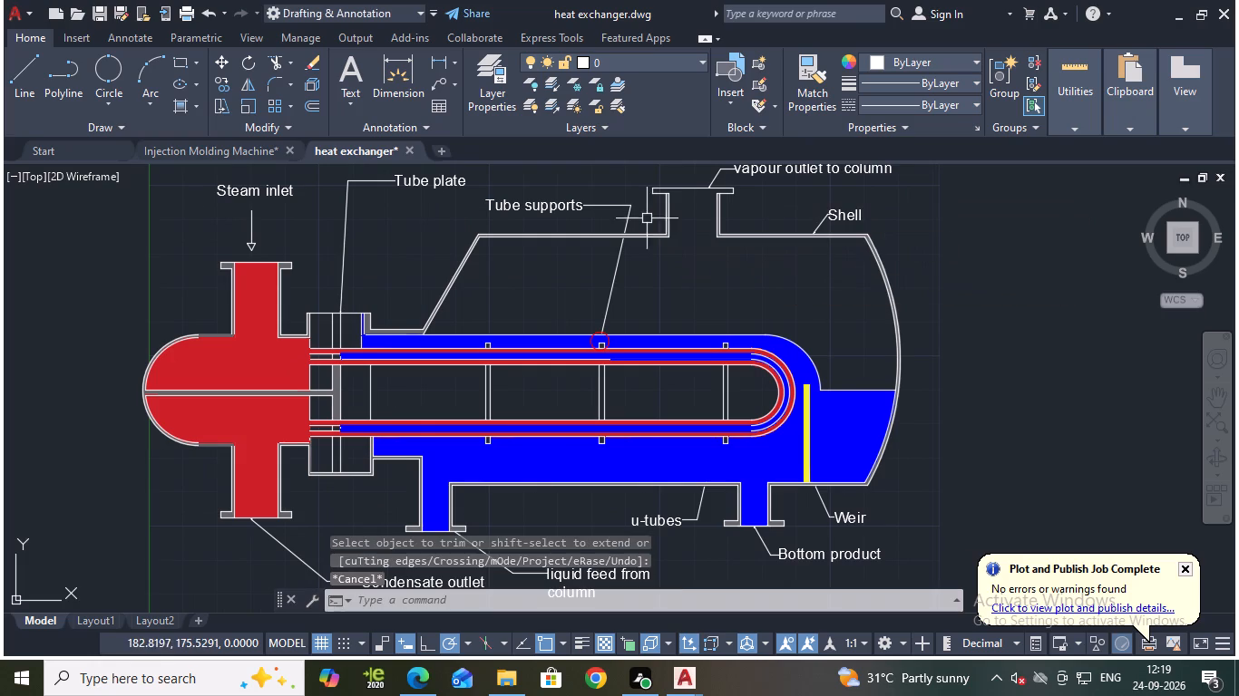
Stretch the vapour outlet nozzle's two inner wall lines upward past the flange's top line.
middle_click_drag(695, 246, 696, 303)
scroll(678, 268, "up", 4)
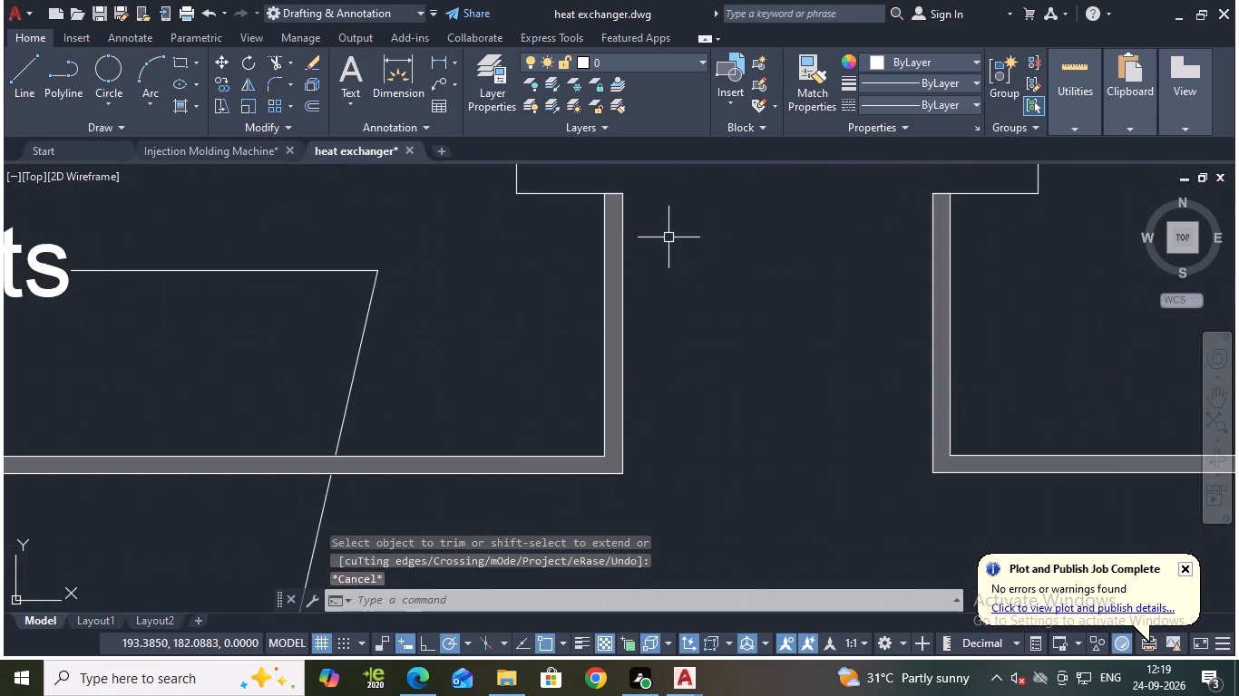
middle_click_drag(668, 242, 659, 333)
left_click(612, 313)
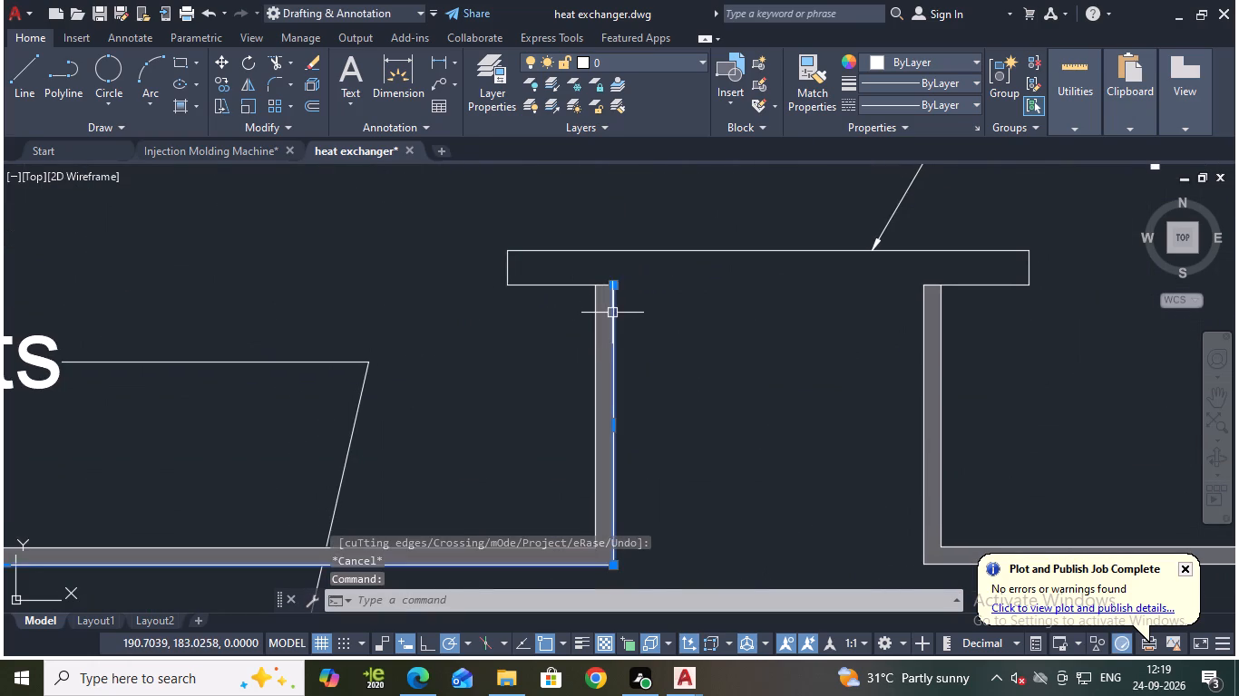
left_click(612, 282)
left_click(612, 236)
key("Escape")
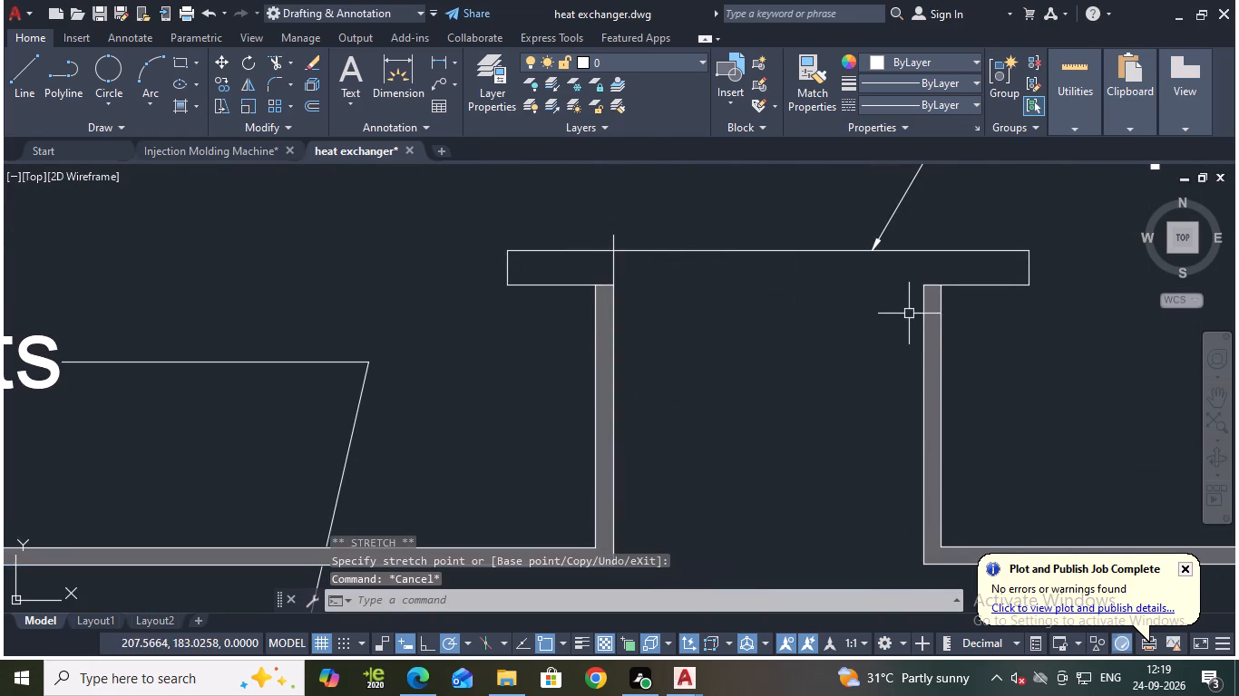
left_click(923, 314)
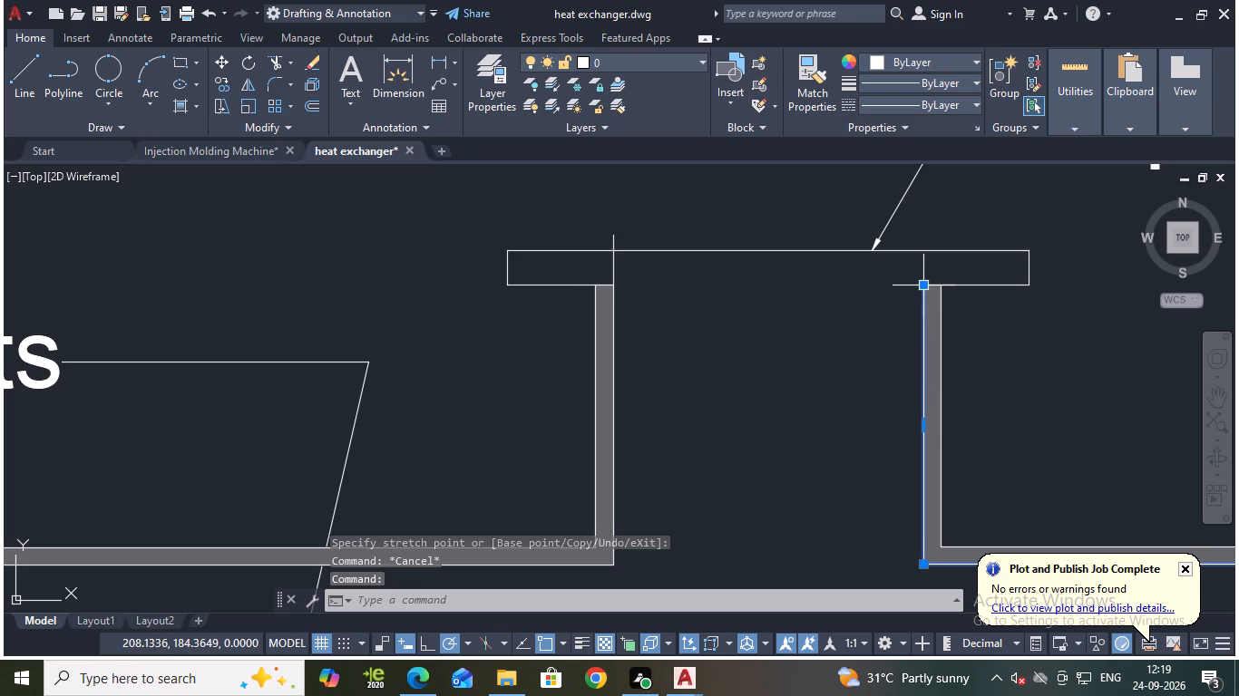
left_click_drag(923, 287, 923, 276)
left_click(924, 207)
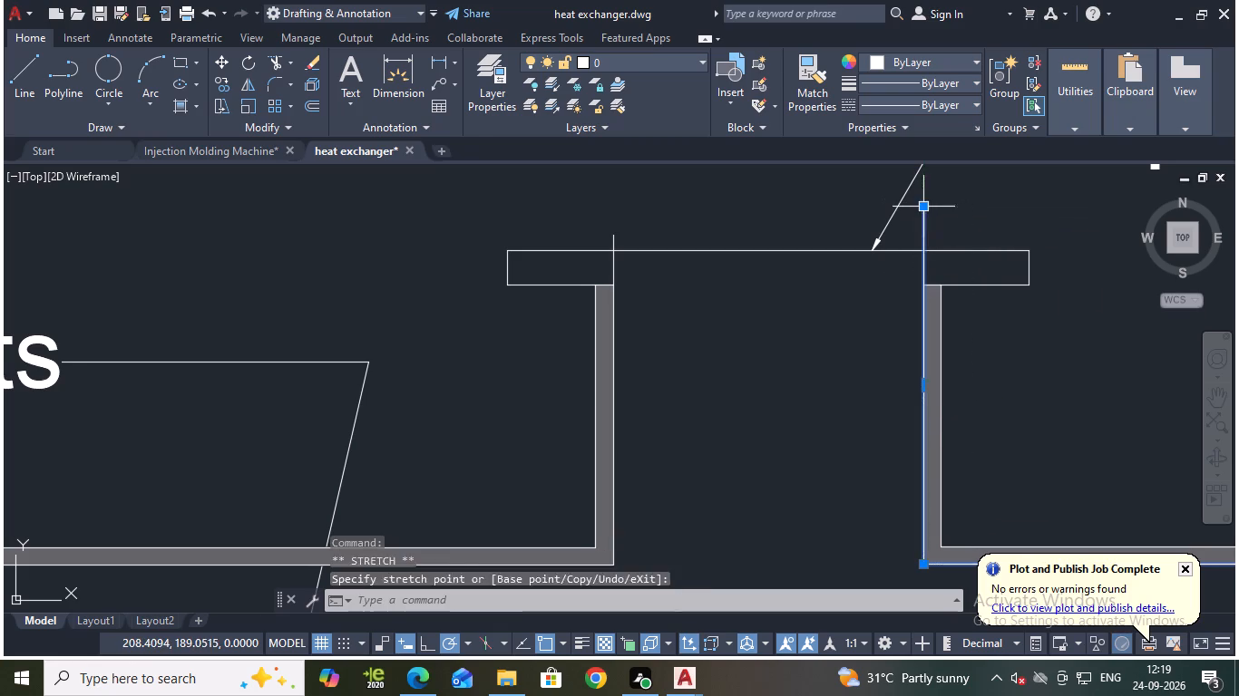
key("Escape")
Trim both inner wall line ends that project above the vapour outlet flange.
type("tr")
key("Return")
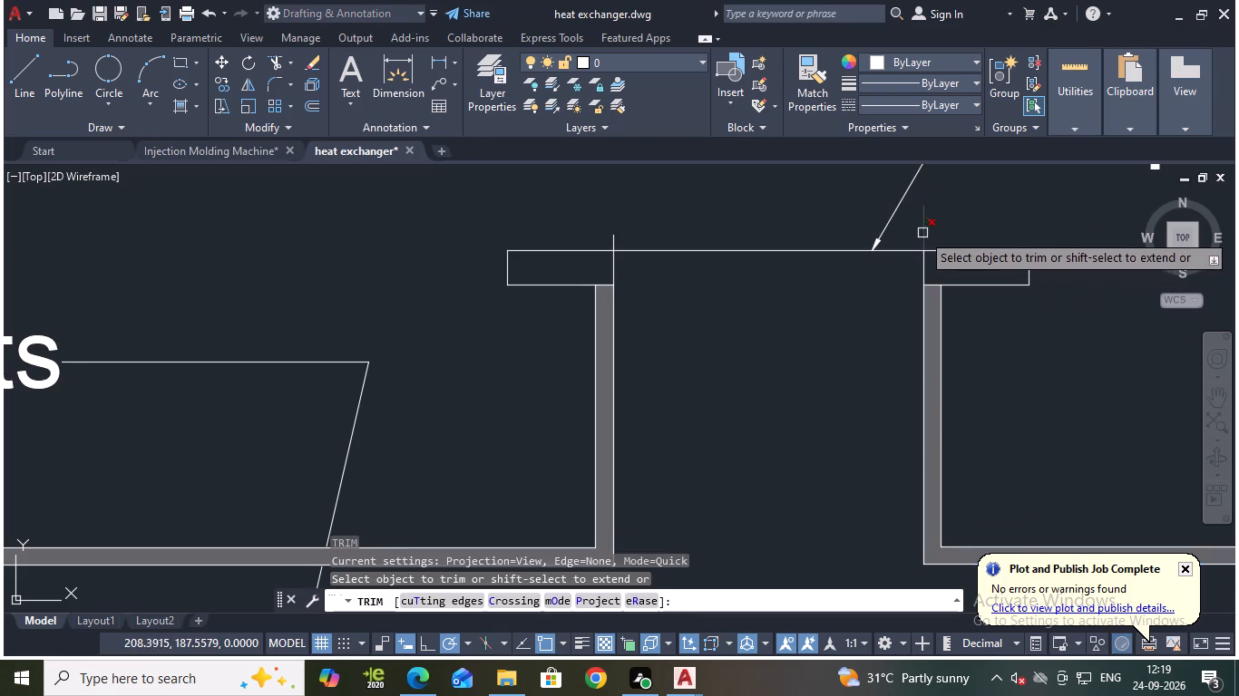
left_click(920, 231)
left_click(609, 239)
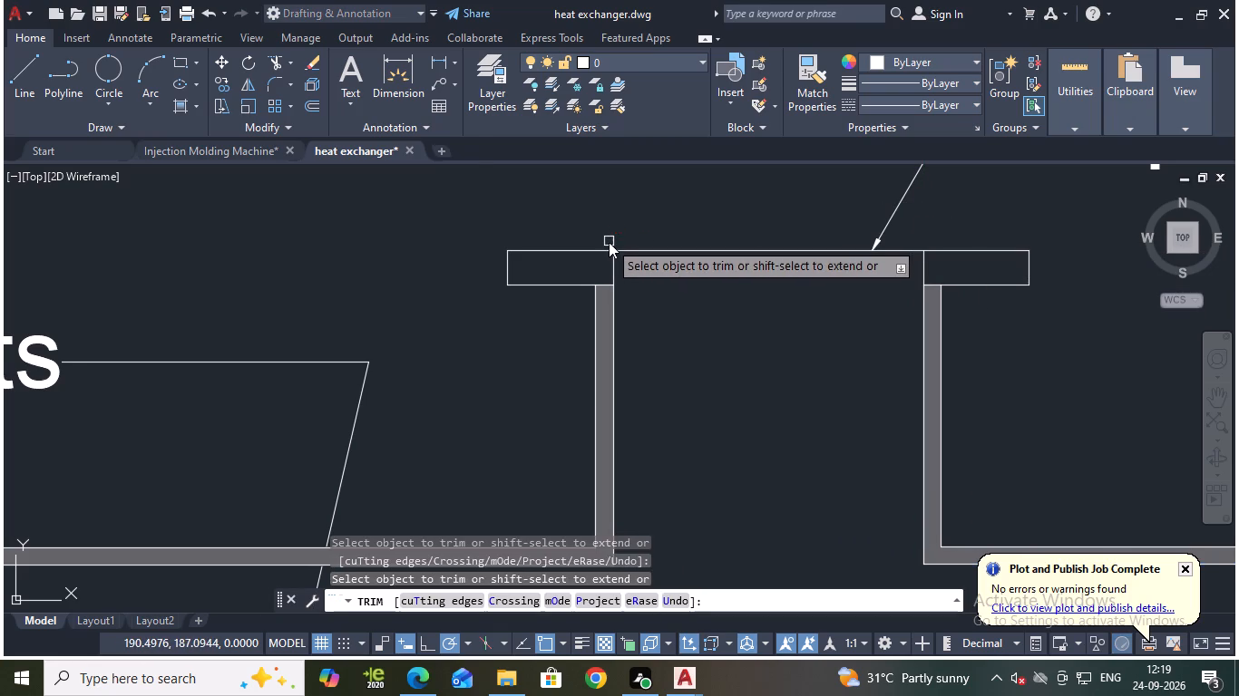
Fill both side sections of the vapour outlet flange with the grey 99,100,102 gradient.
left_click(191, 110)
left_click(181, 101)
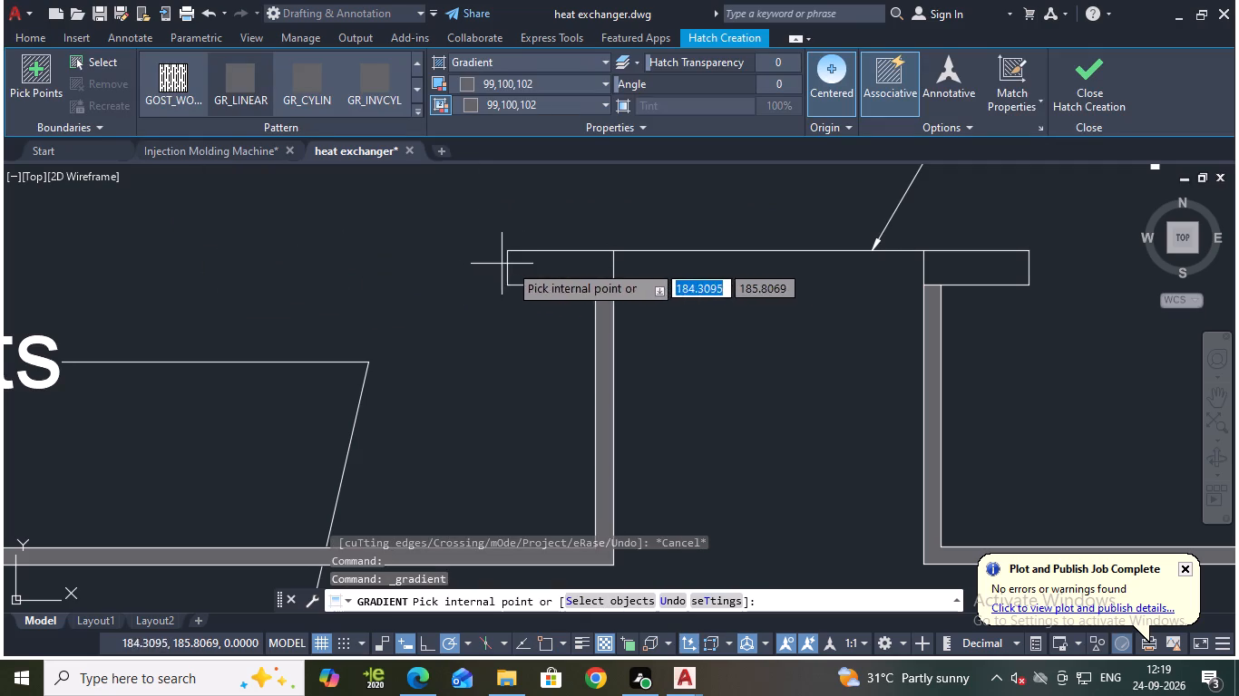
left_click(529, 264)
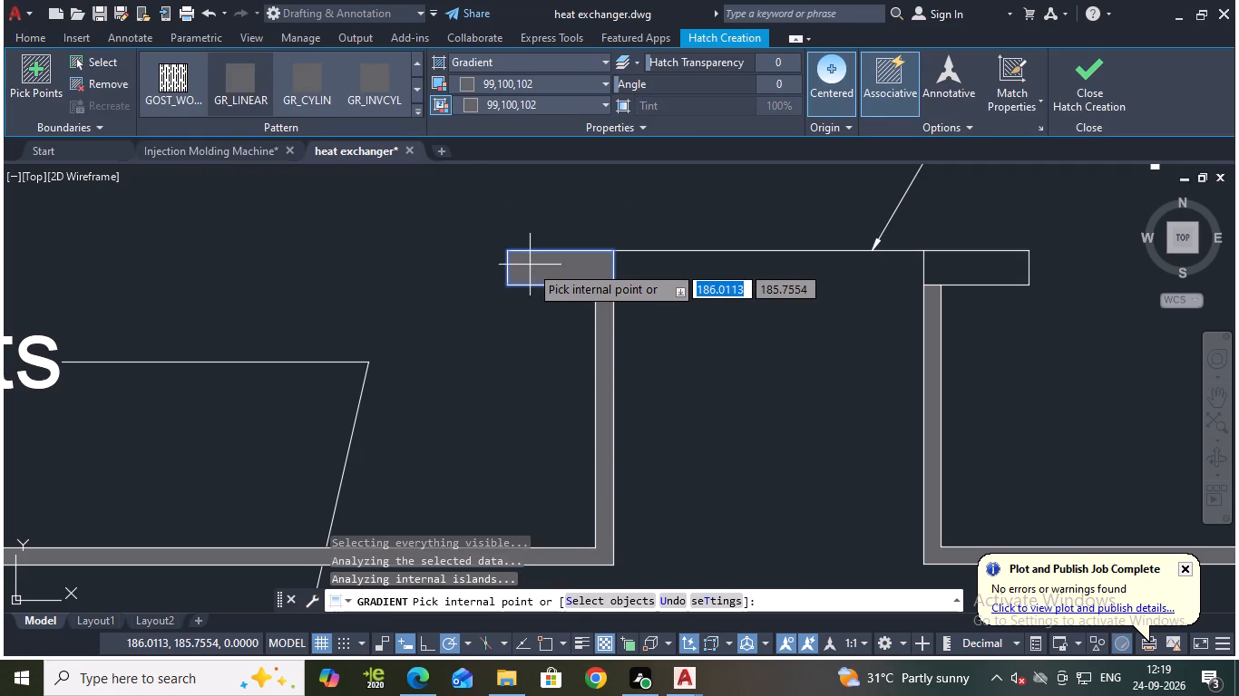
left_click(964, 270)
left_click(1081, 82)
scroll(1081, 82, "down", 3)
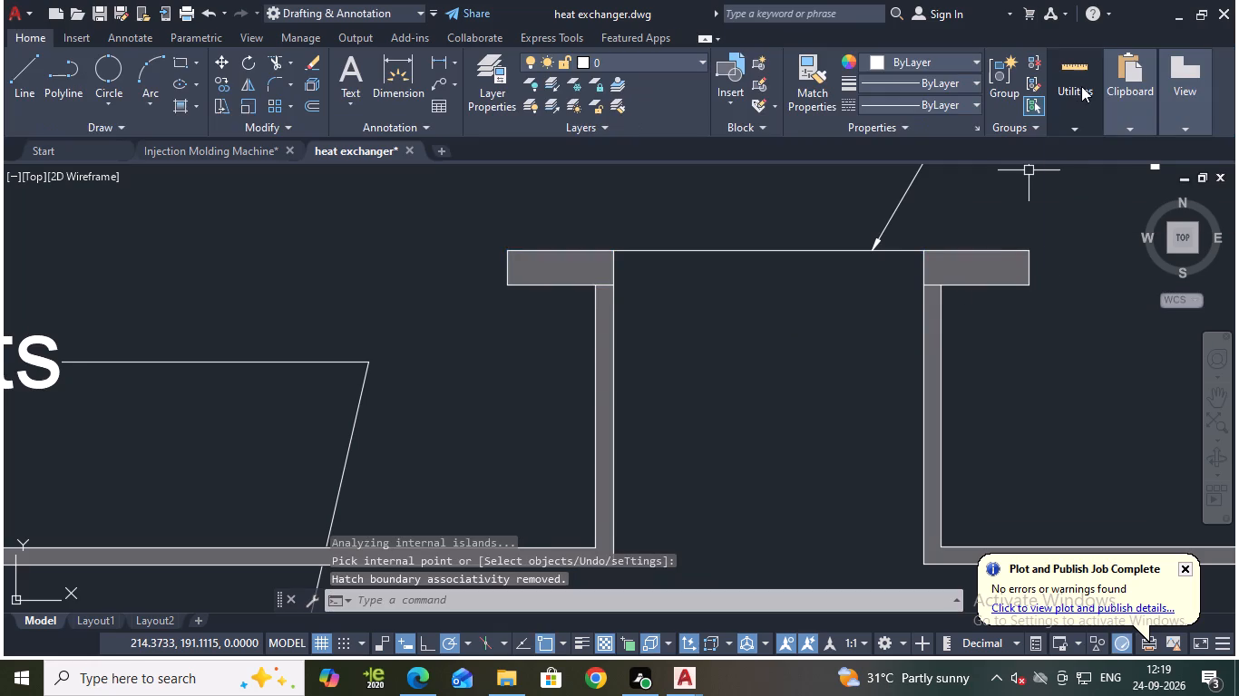
scroll(1024, 391, "down", 3)
key("Escape")
Fill the tube plate sections above, below and between each pair of tube walls with the grey 99,100,102 gradient.
scroll(1098, 394, "down", 2)
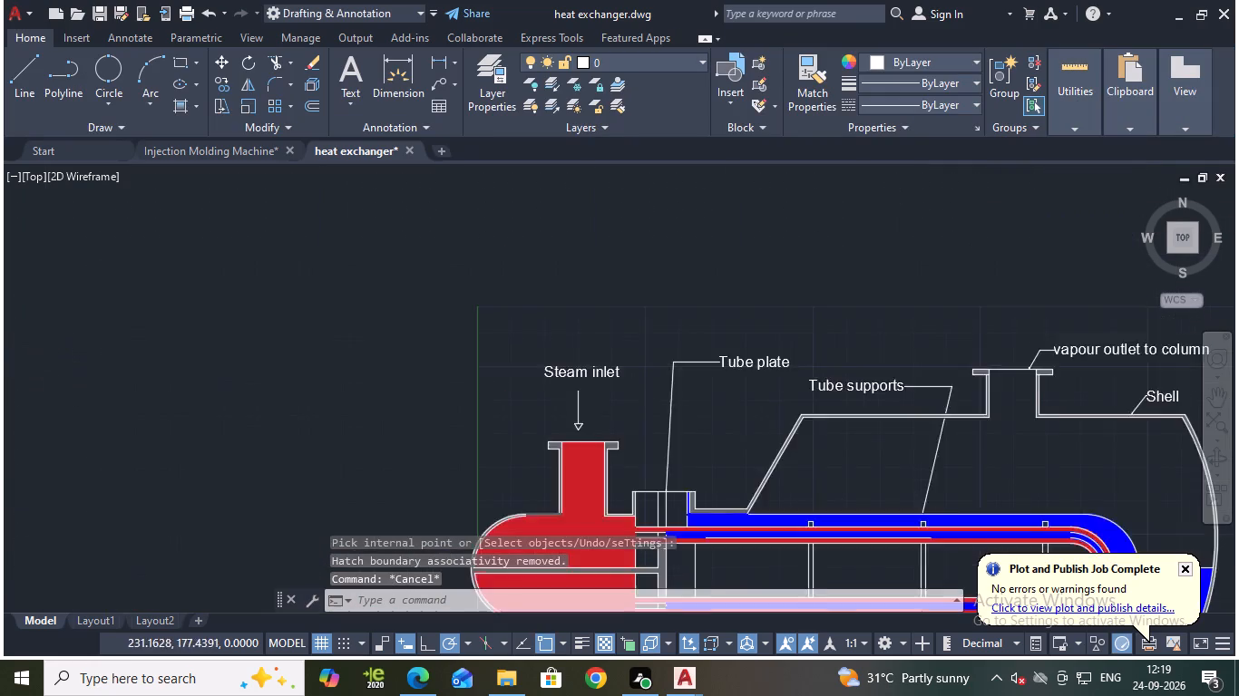
middle_click_drag(1087, 445, 902, 324)
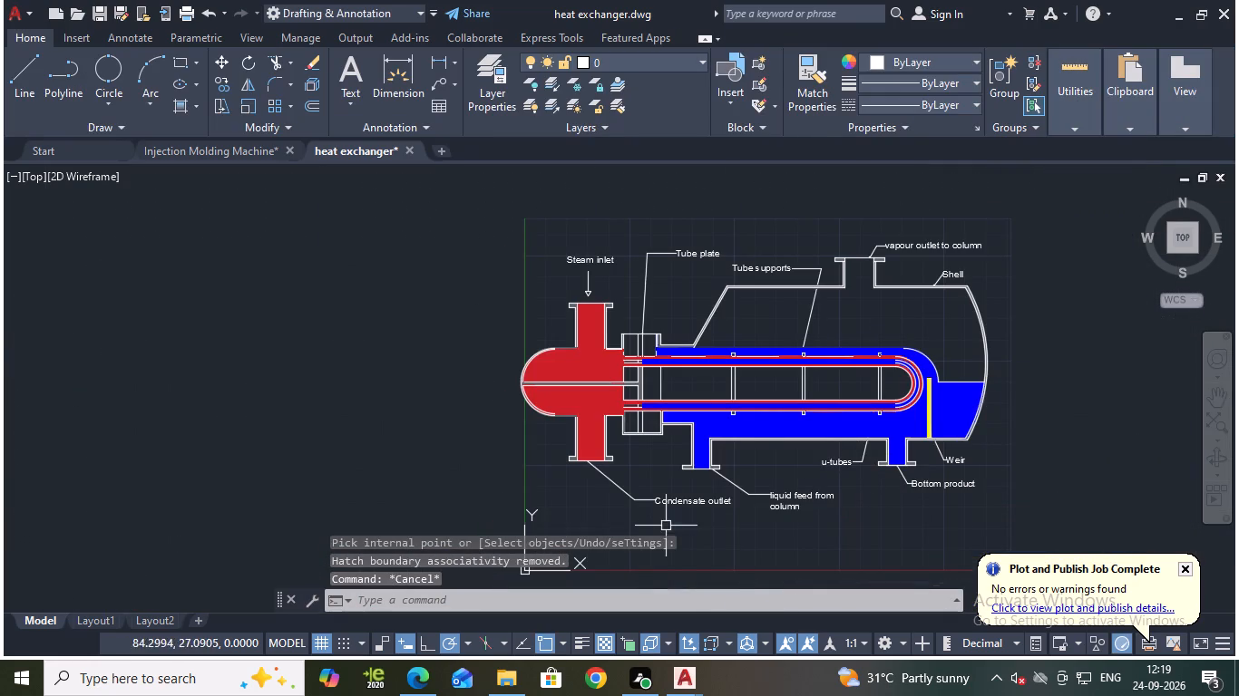
scroll(629, 370, "up", 3)
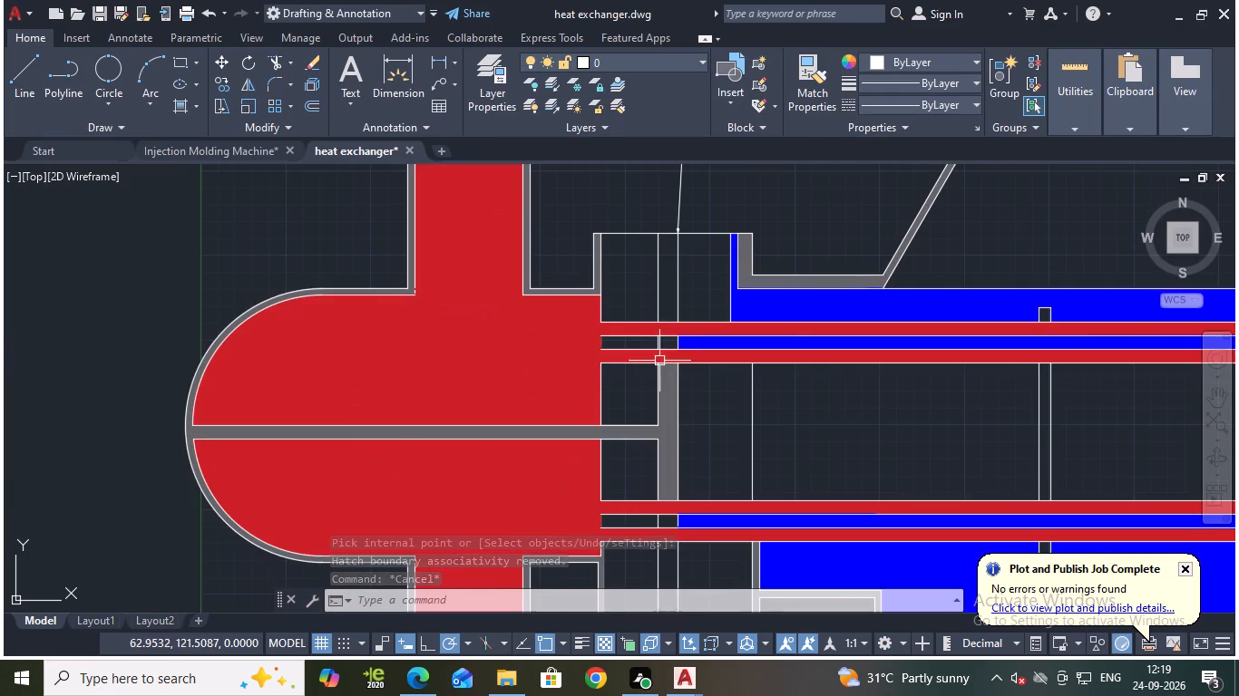
left_click(180, 104)
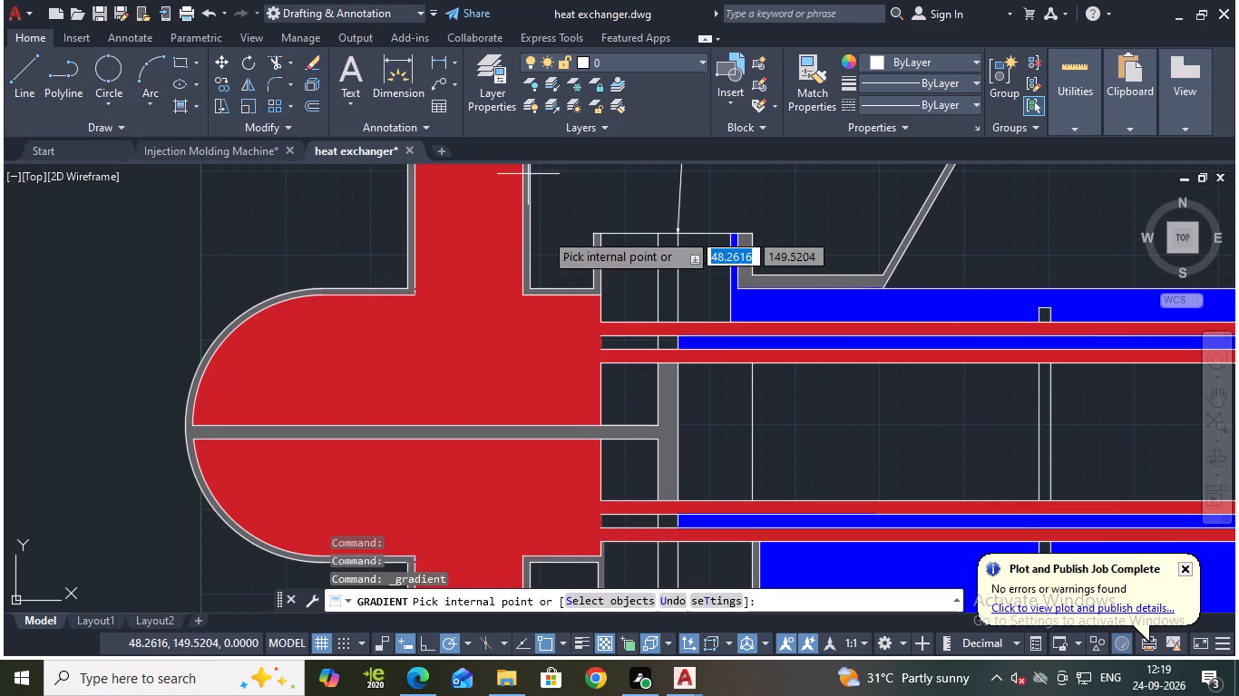
left_click(663, 272)
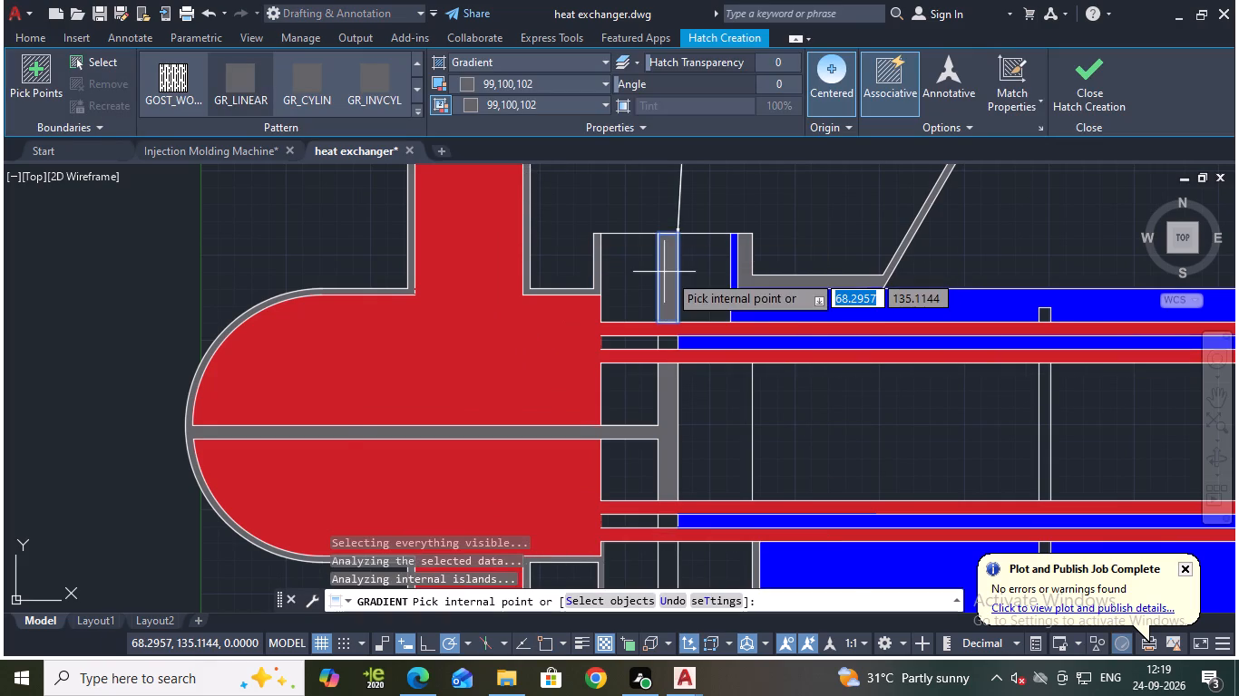
scroll(688, 431, "down", 1)
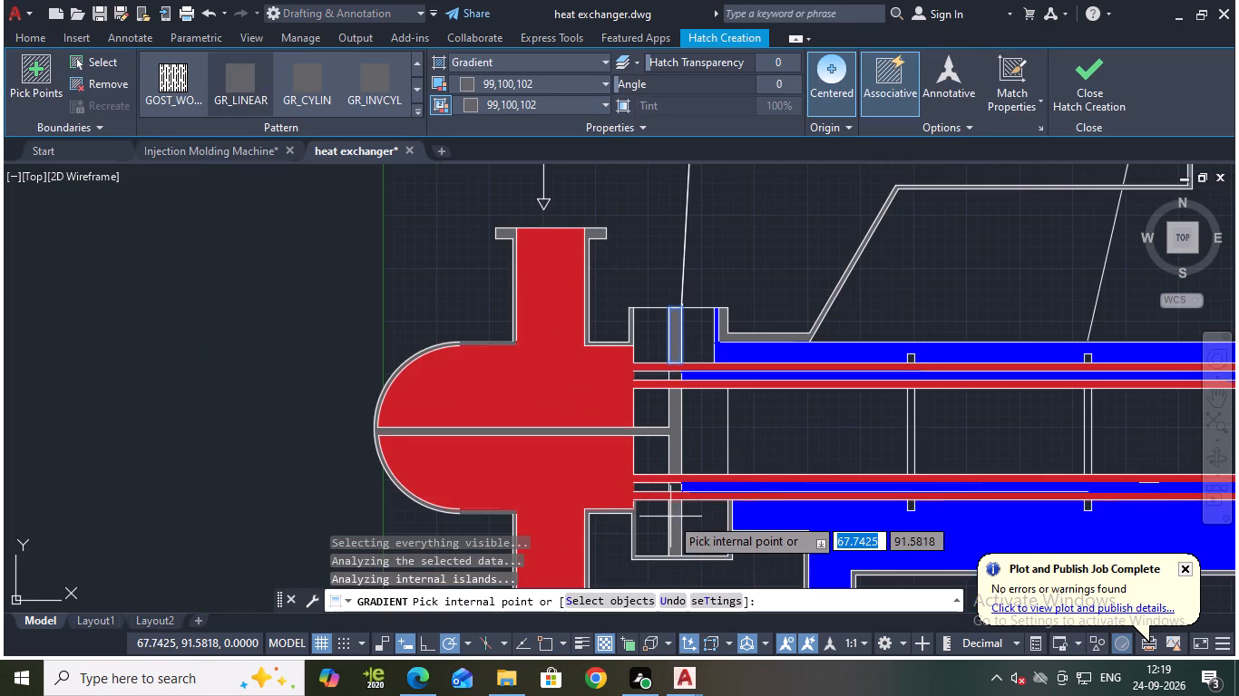
left_click(670, 517)
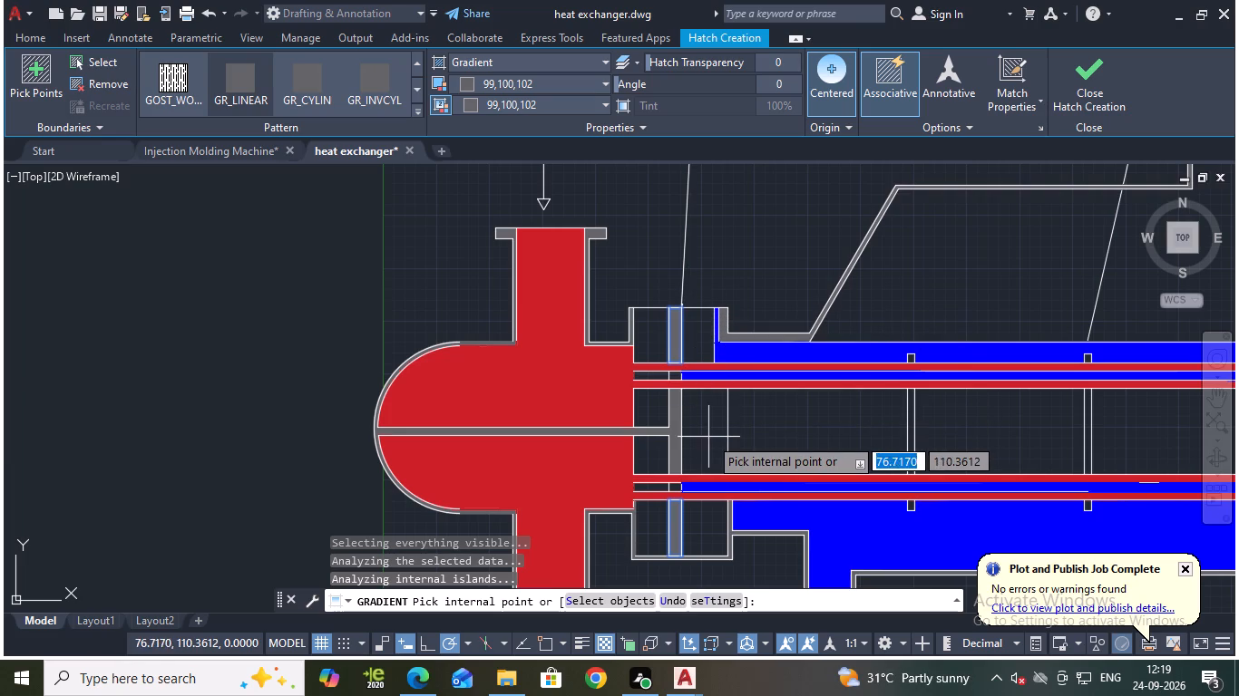
scroll(678, 382, "up", 2)
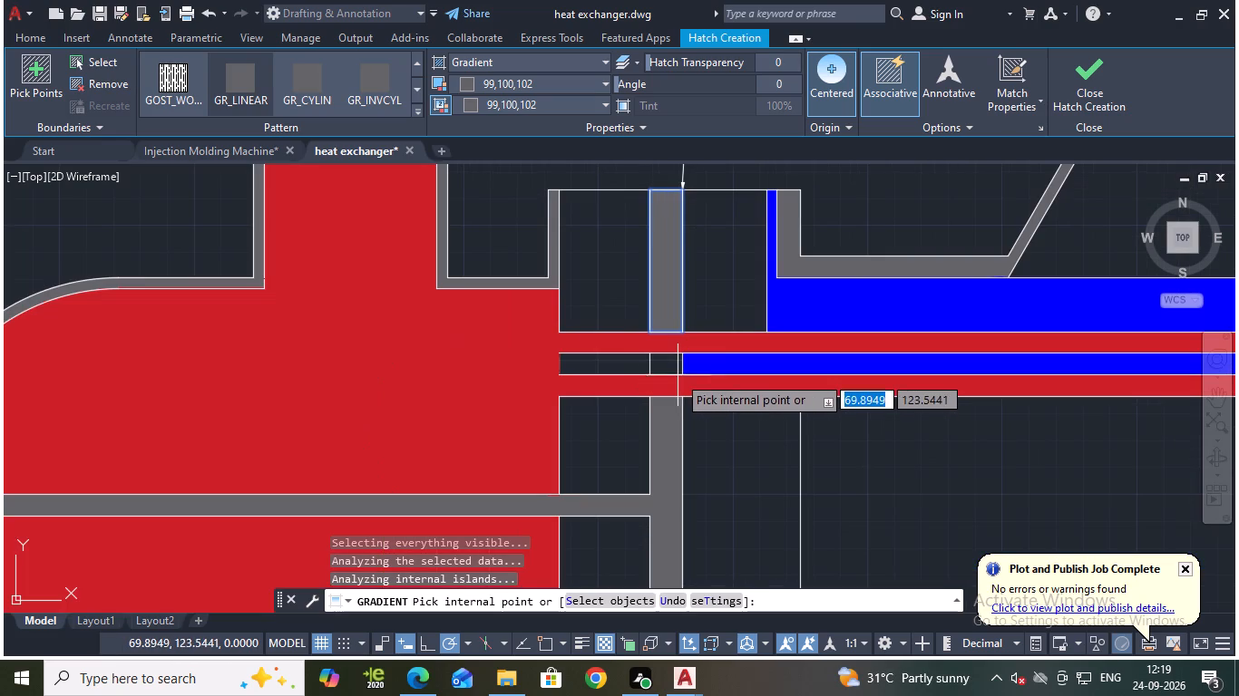
left_click(676, 370)
scroll(705, 459, "down", 2)
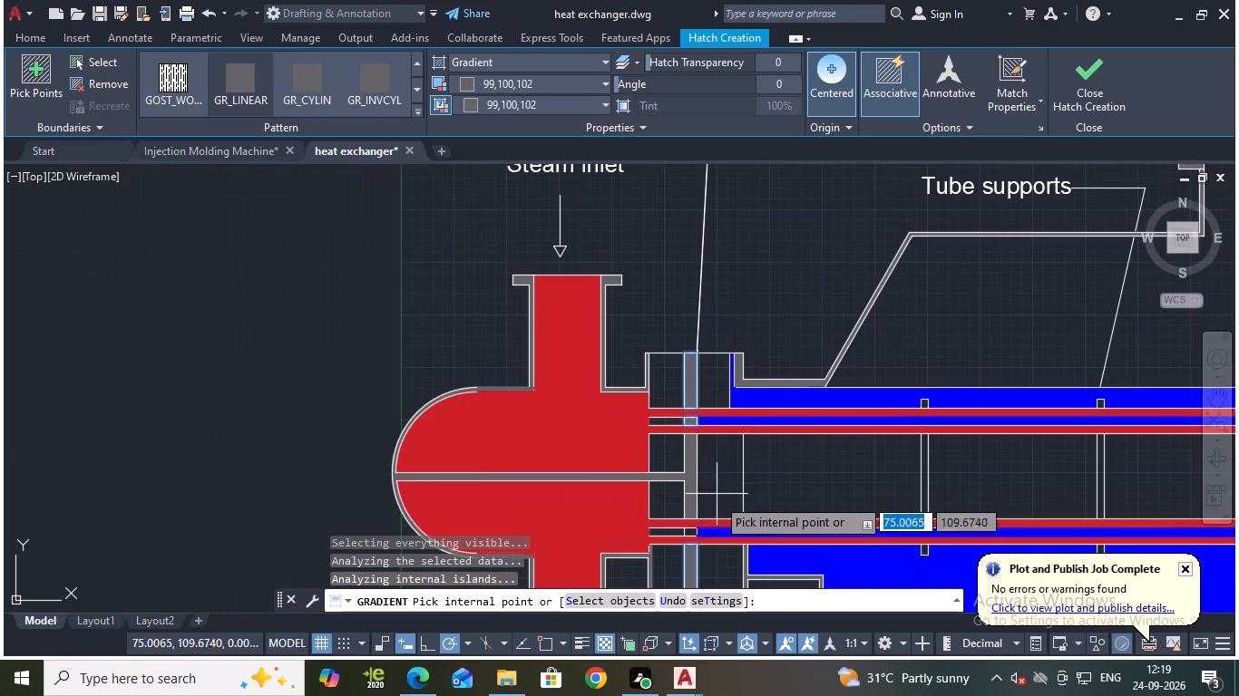
scroll(688, 541, "up", 2)
left_click(689, 524)
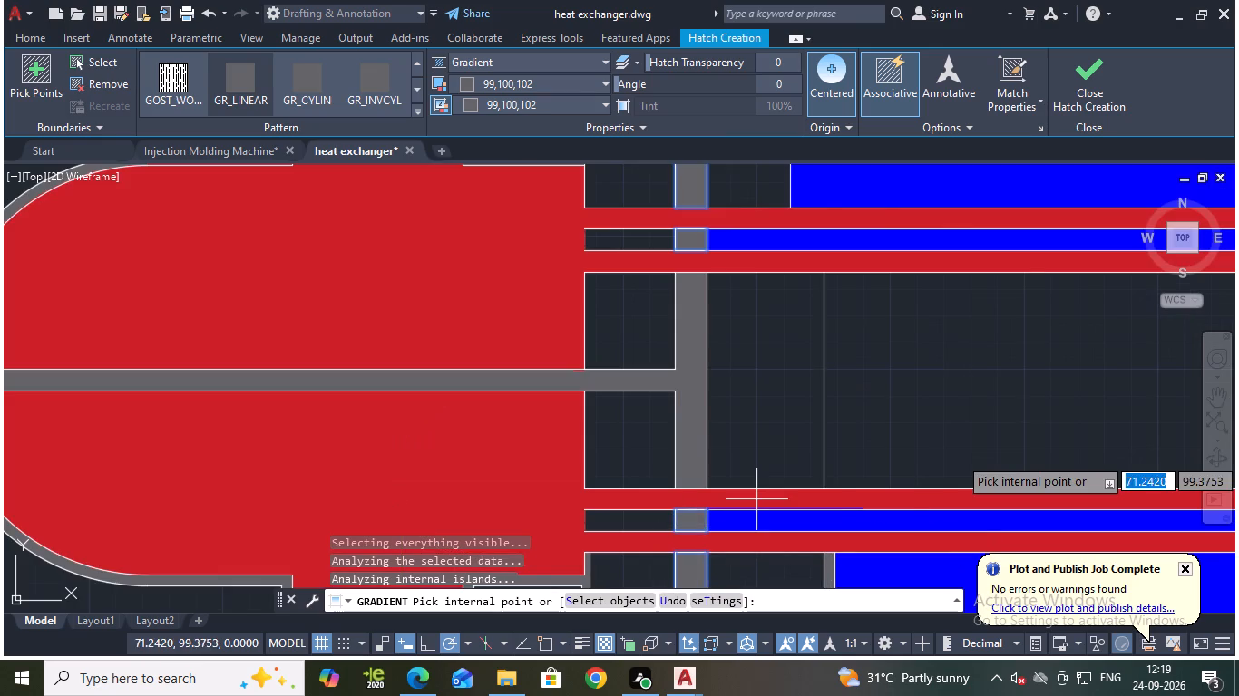
Fill the middle, upper and lower sections of the tube support nearest the tube plate with the same grey gradient.
scroll(1060, 456, "down", 3)
middle_click_drag(1058, 414, 824, 398)
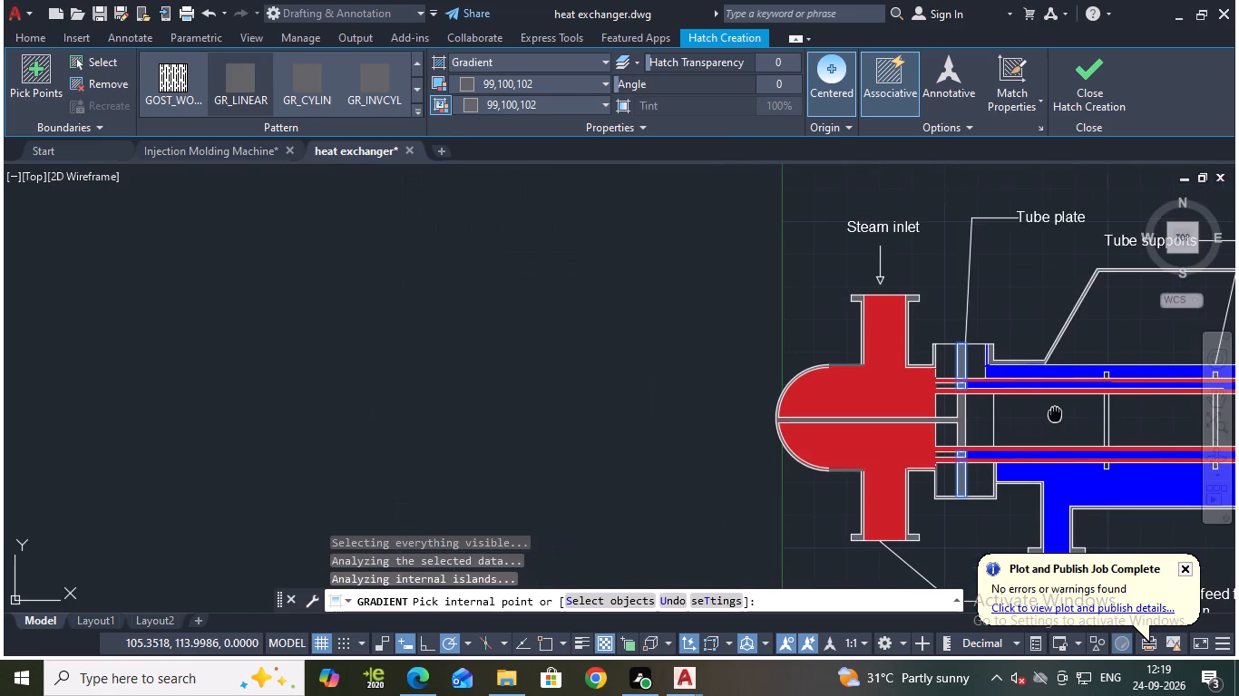
scroll(880, 403, "up", 2)
left_click(858, 402)
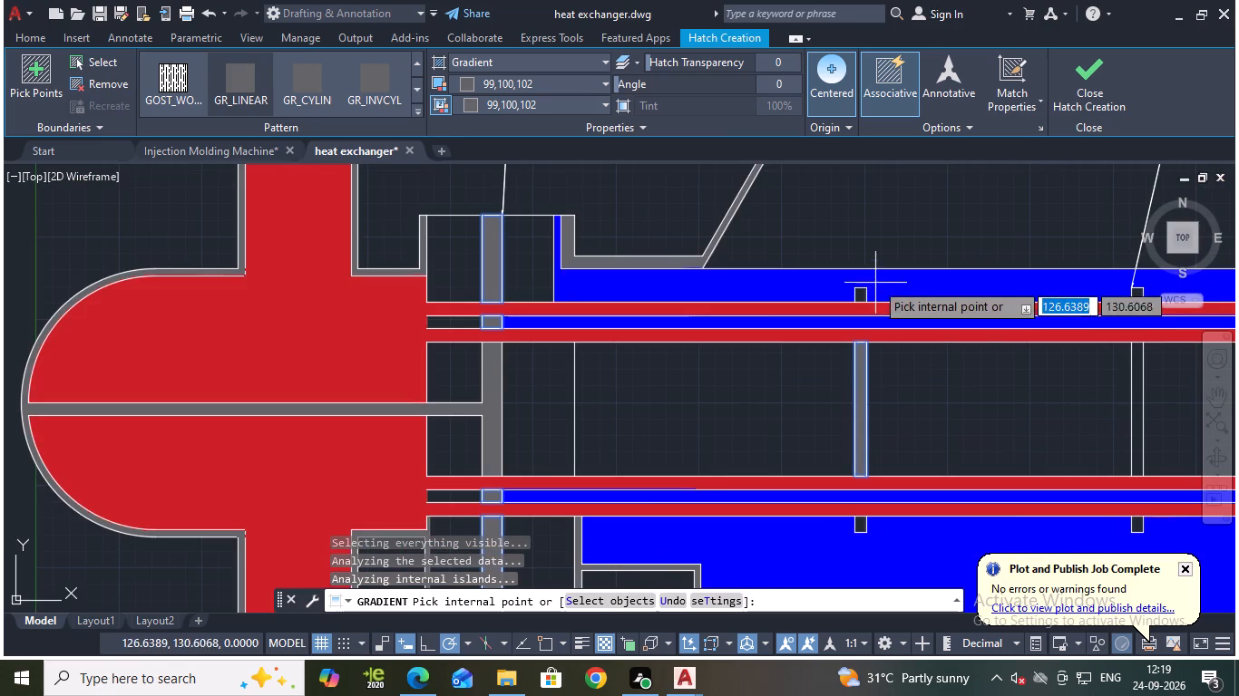
left_click(859, 289)
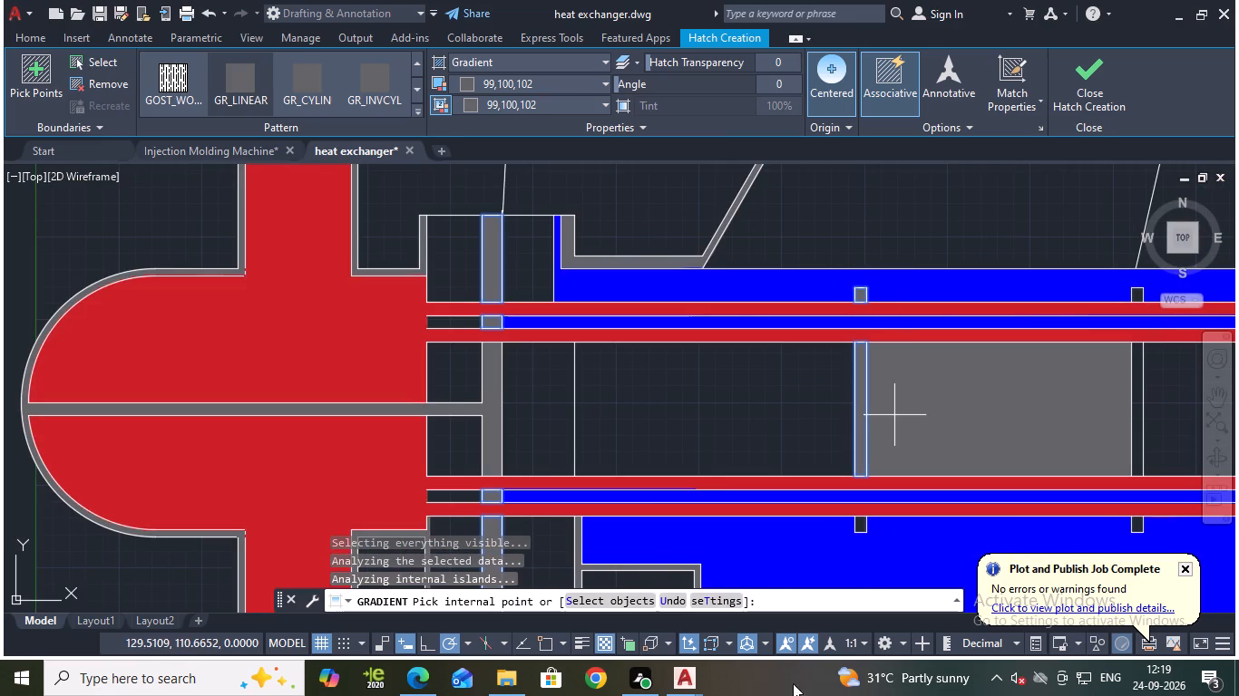
left_click(860, 530)
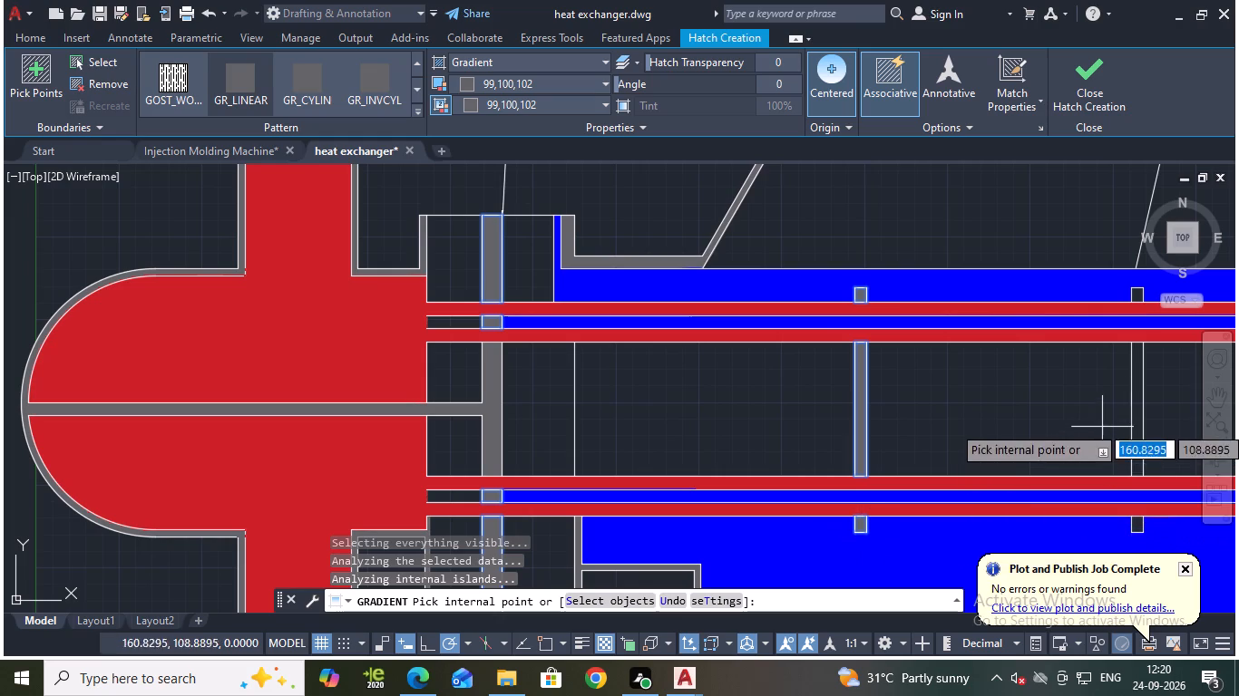
Fill the middle, upper and lower sections of the second tube support with the grey 99,100,102 gradient.
left_click(1137, 409)
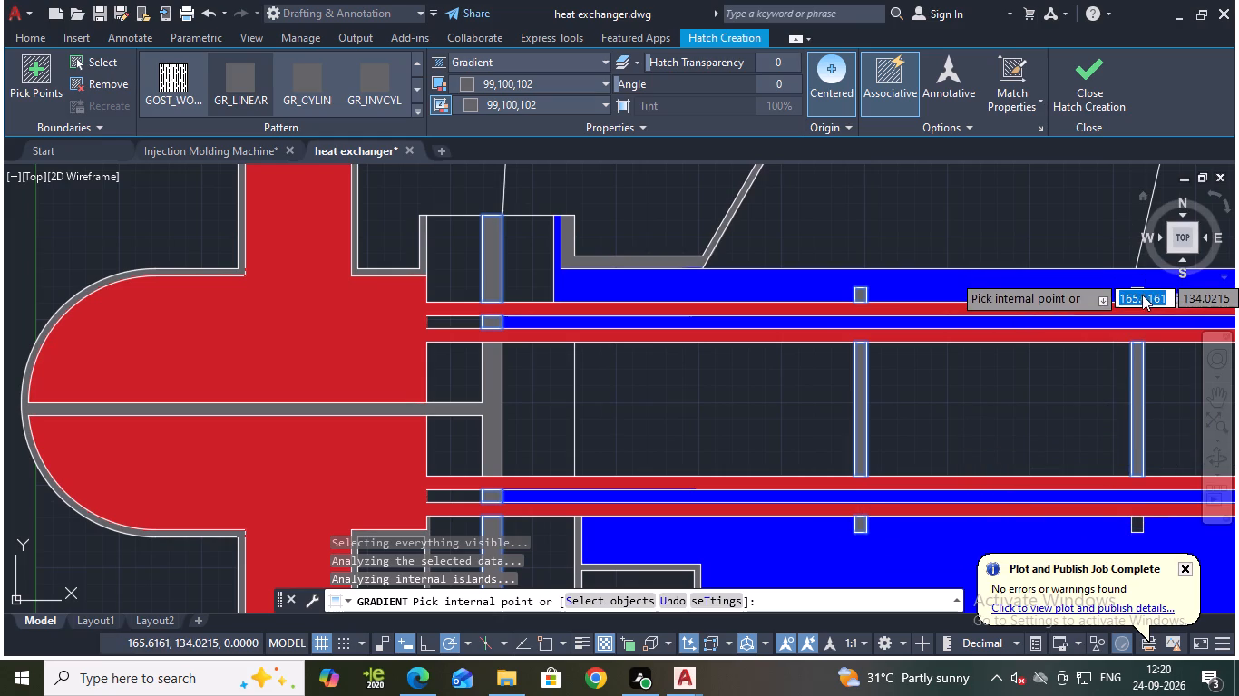
middle_click_drag(1158, 393, 704, 397)
scroll(695, 332, "up", 1)
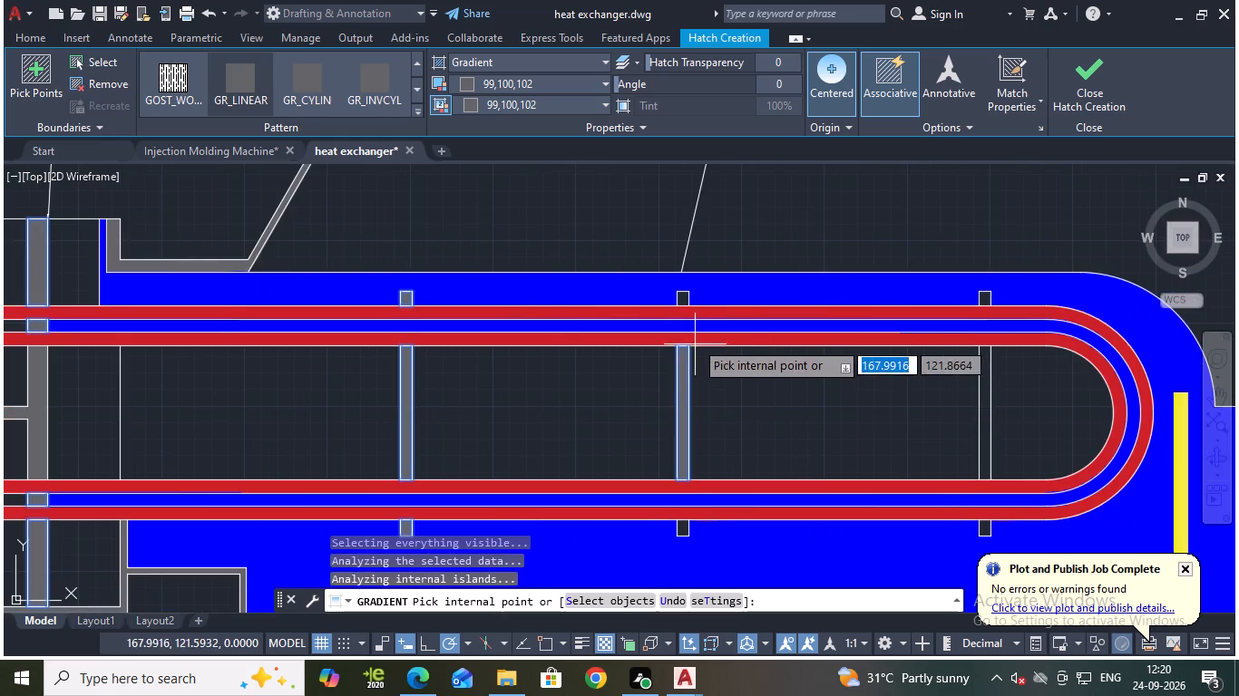
scroll(695, 330, "up", 1)
left_click(666, 258)
scroll(759, 320, "down", 3)
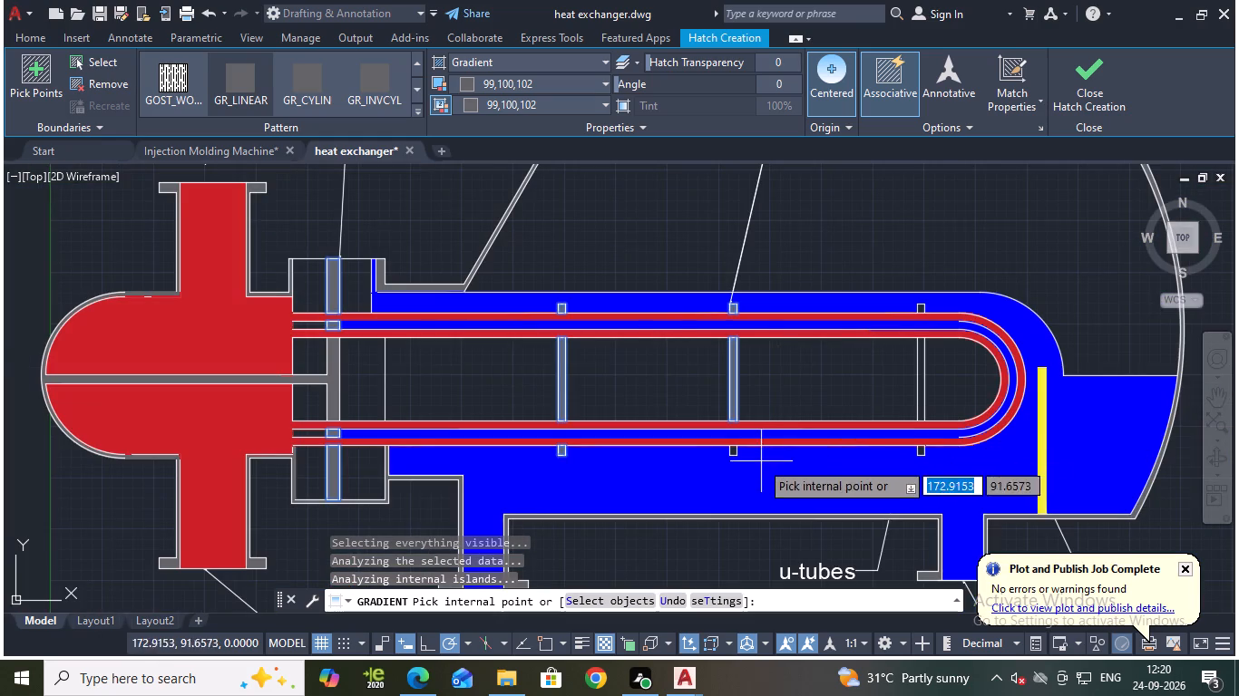
scroll(745, 467, "up", 3)
left_click(683, 403)
Fill the lower, middle and upper sections of the tube support nearest the U-bend with grey and finish the gradient fill.
scroll(683, 402, "down", 4)
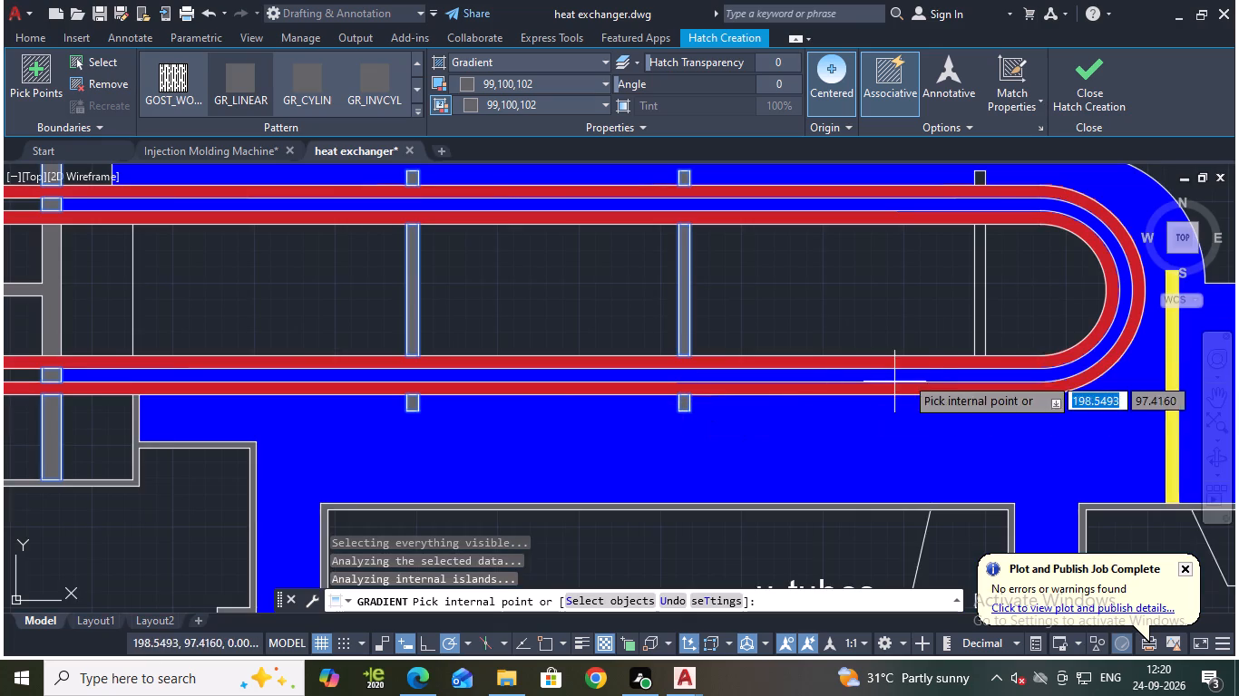
scroll(982, 400, "up", 2)
left_click(982, 400)
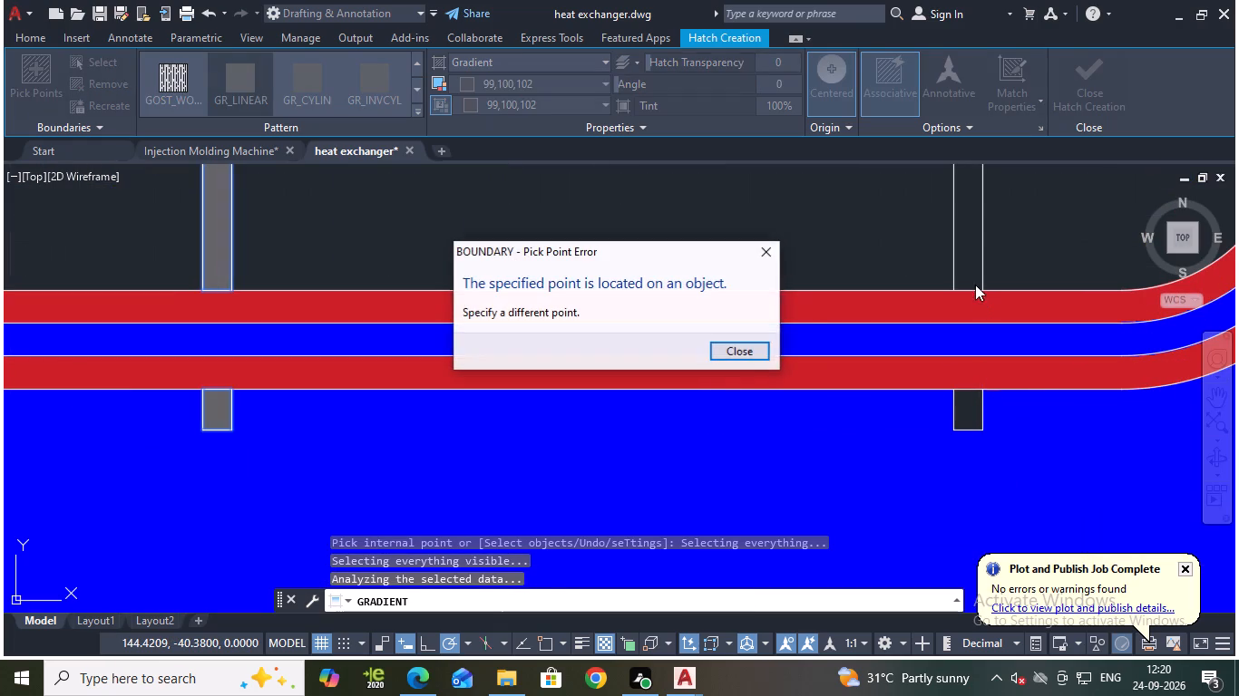
left_click(758, 361)
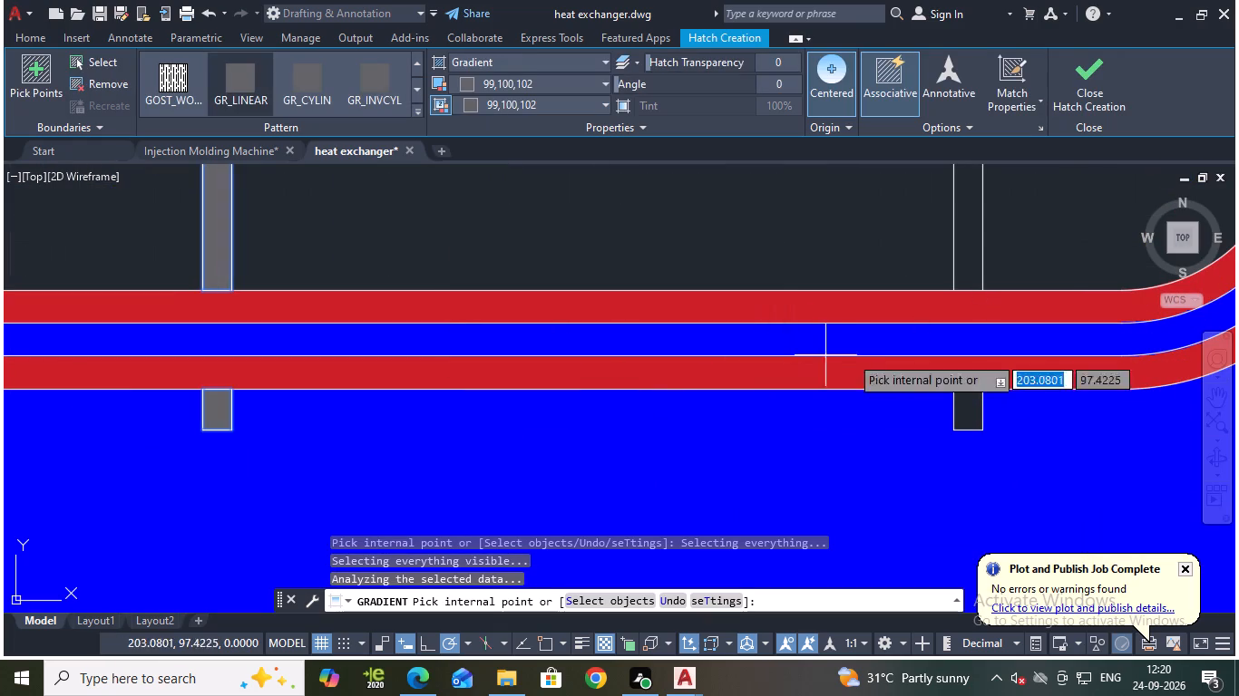
left_click(973, 404)
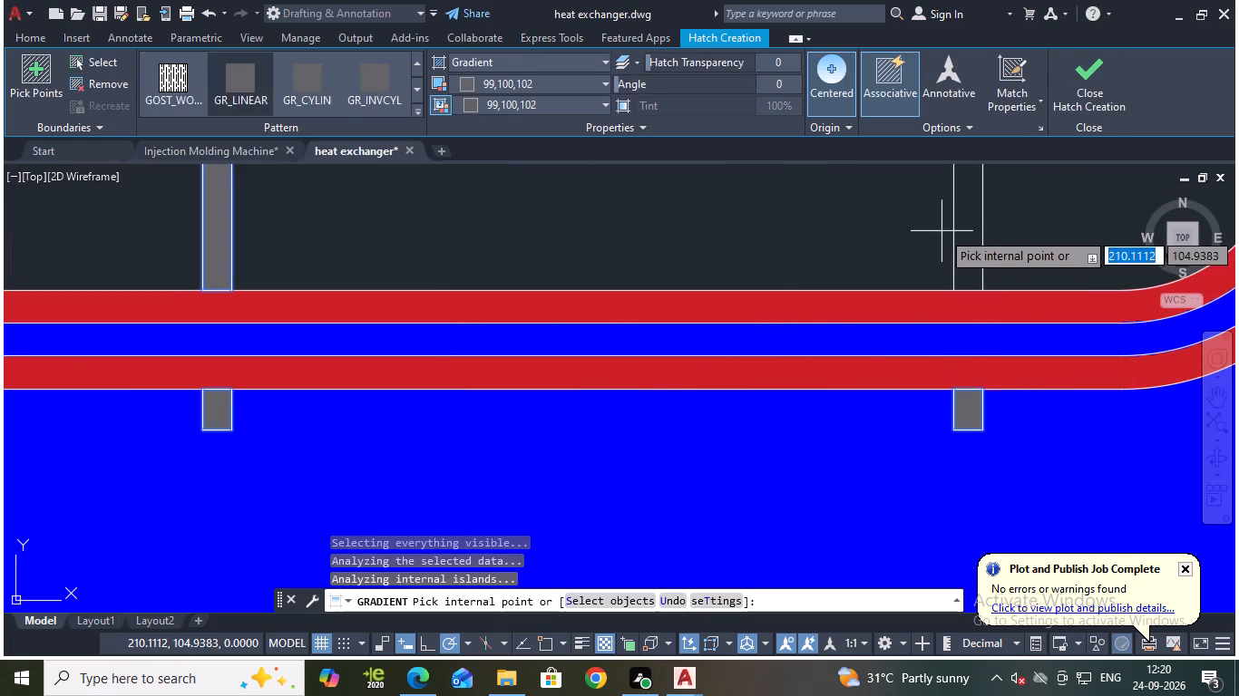
left_click(958, 216)
scroll(960, 223, "down", 3)
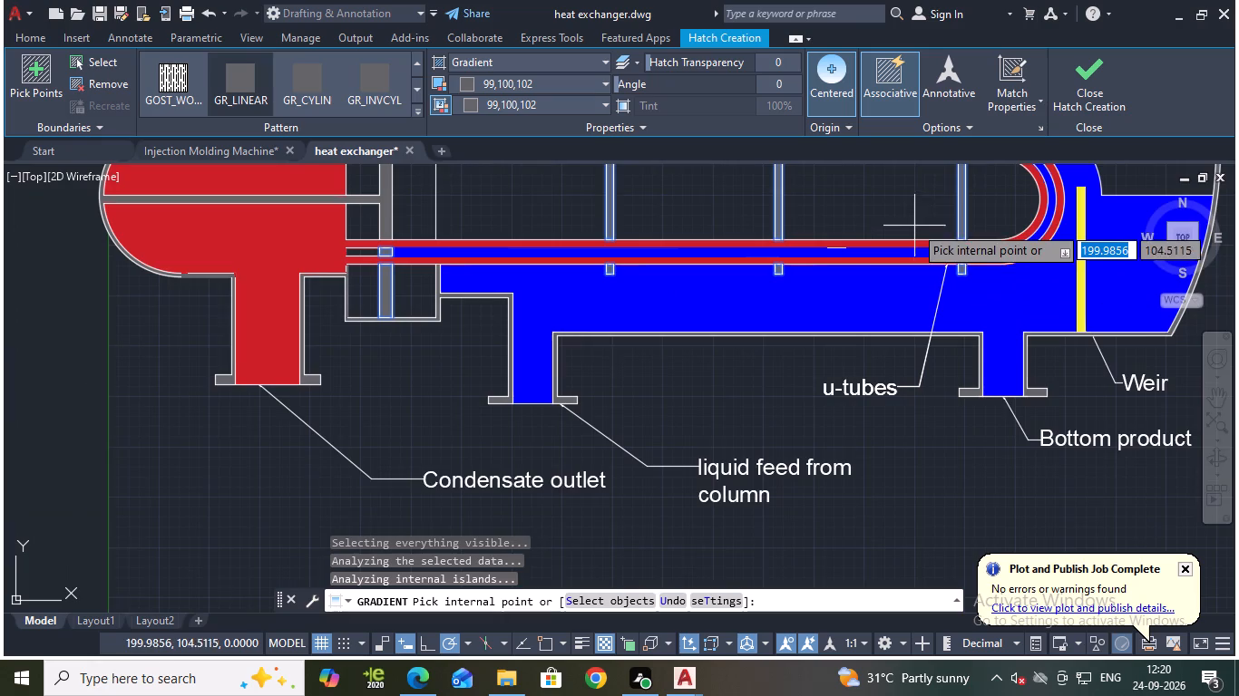
middle_click_drag(923, 194, 815, 449)
scroll(863, 399, "up", 3)
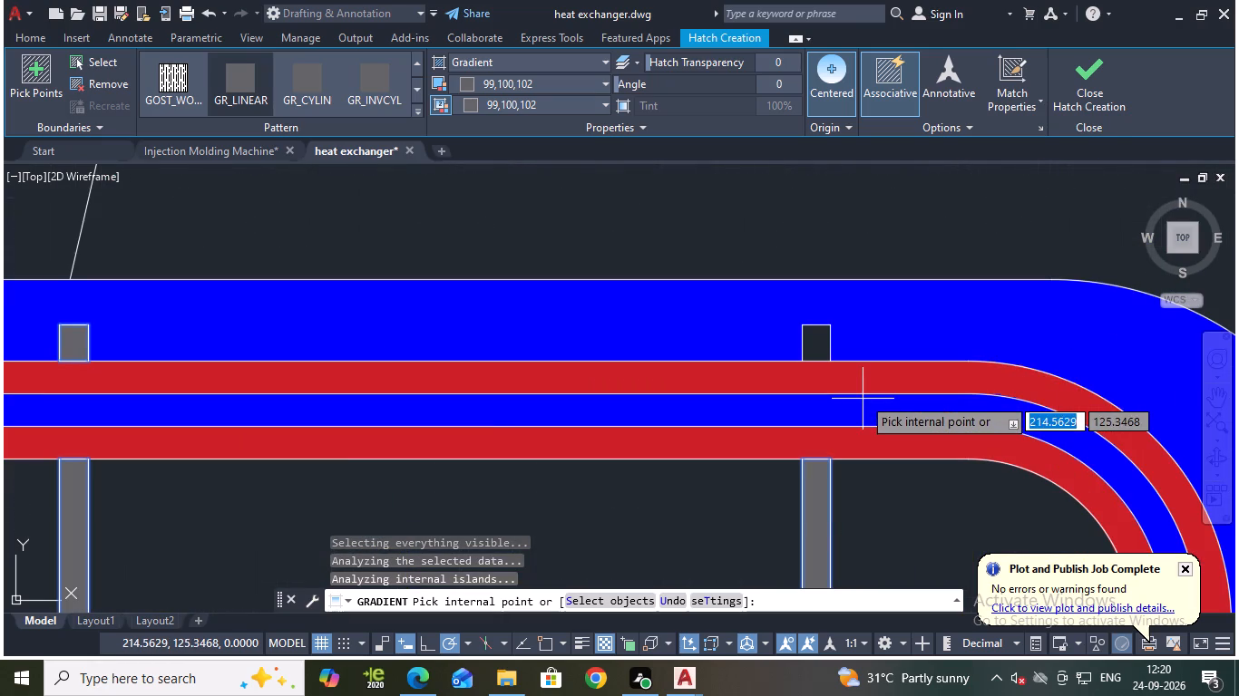
left_click(830, 343)
left_click(767, 352)
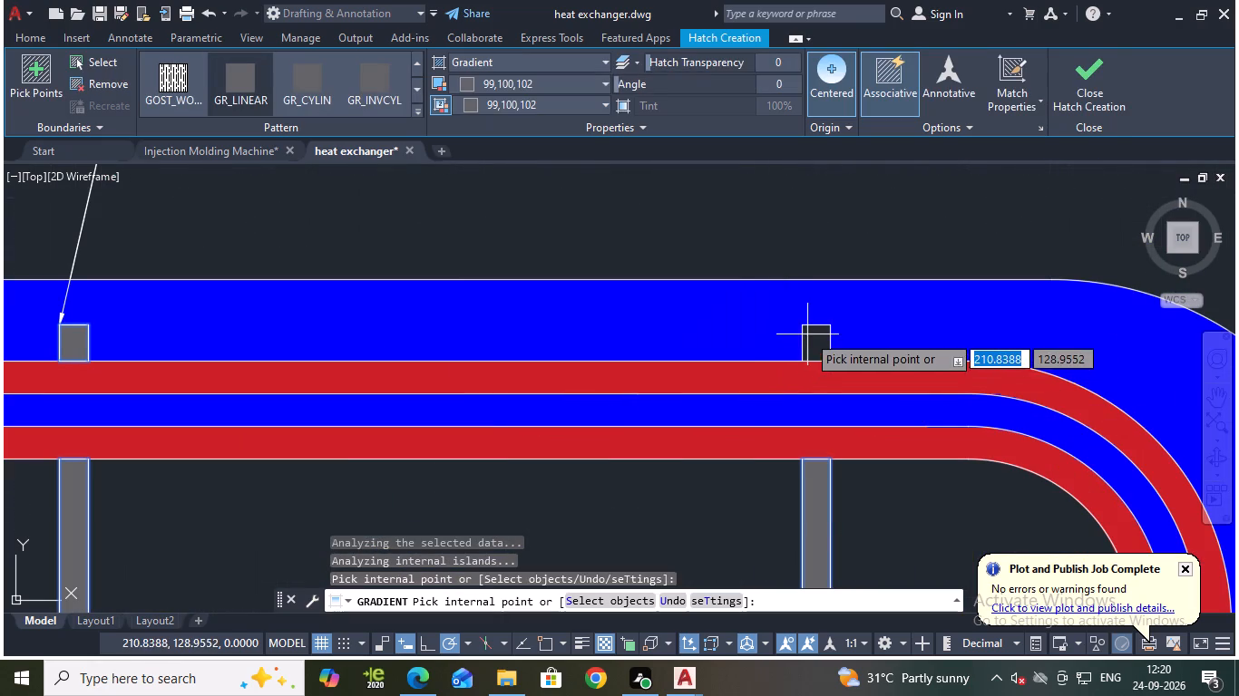
left_click(810, 334)
scroll(810, 334, "down", 4)
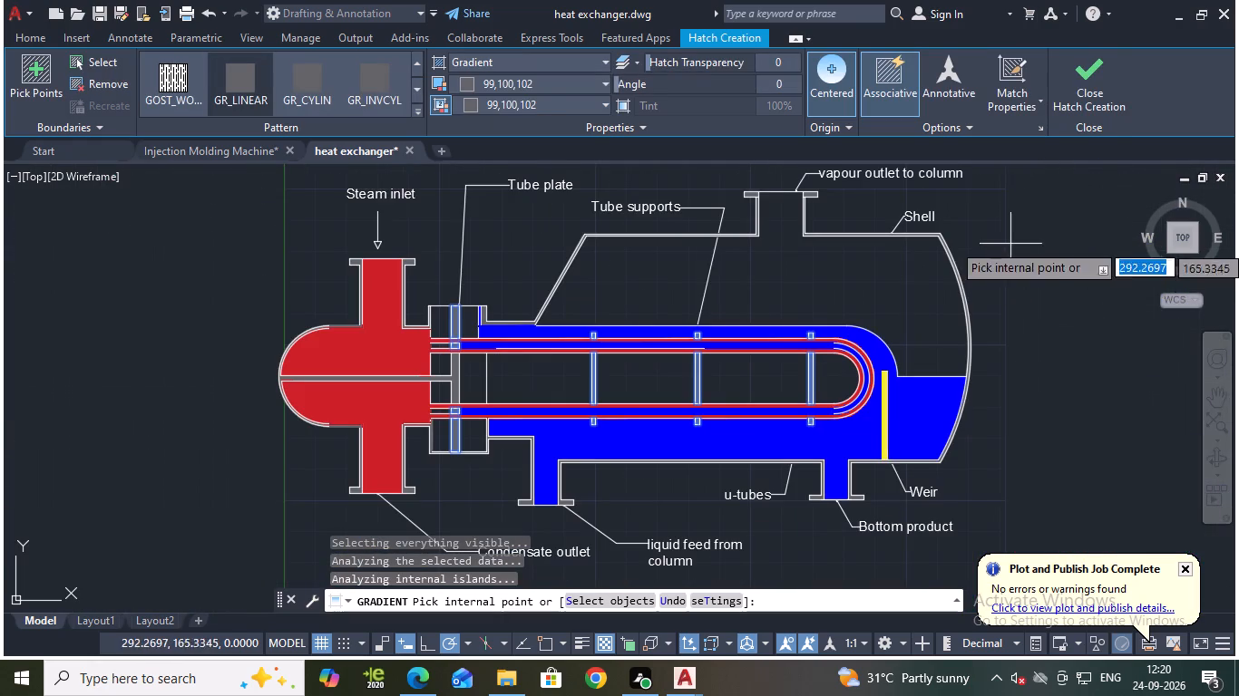
left_click(1078, 104)
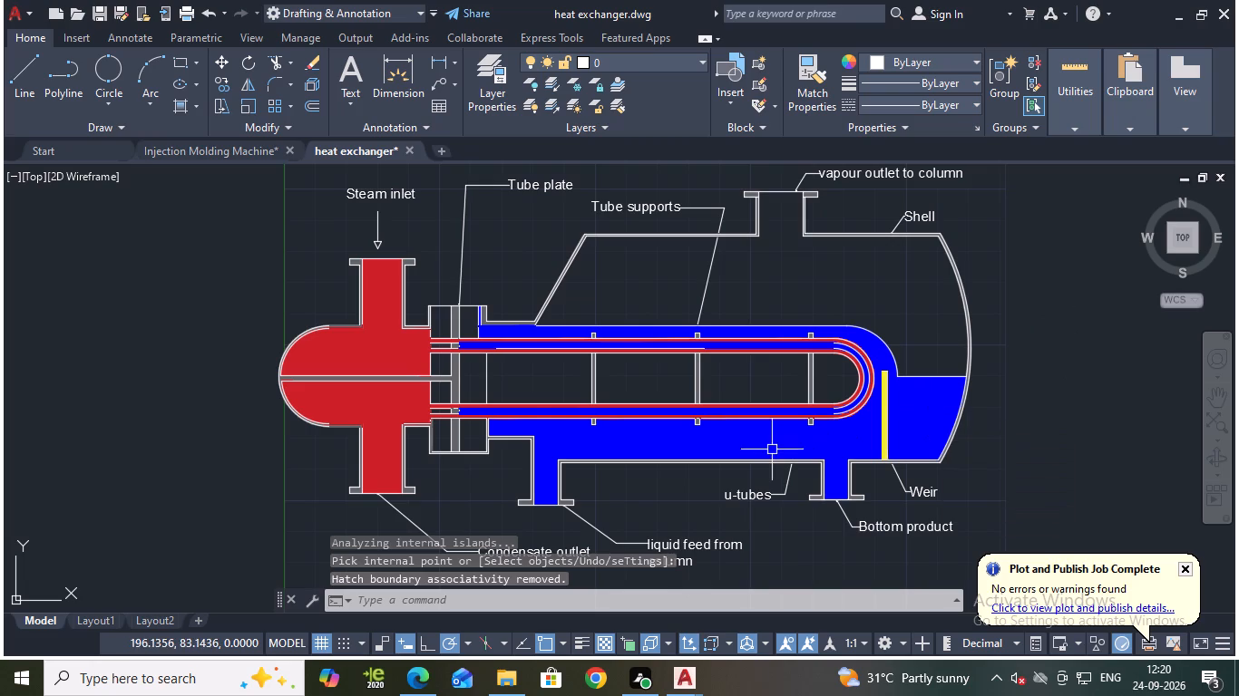
Fill the four compartments inside the U-tubes, from the shell flange to the U-bend, with a gradient using Blue for both colours.
left_click(180, 101)
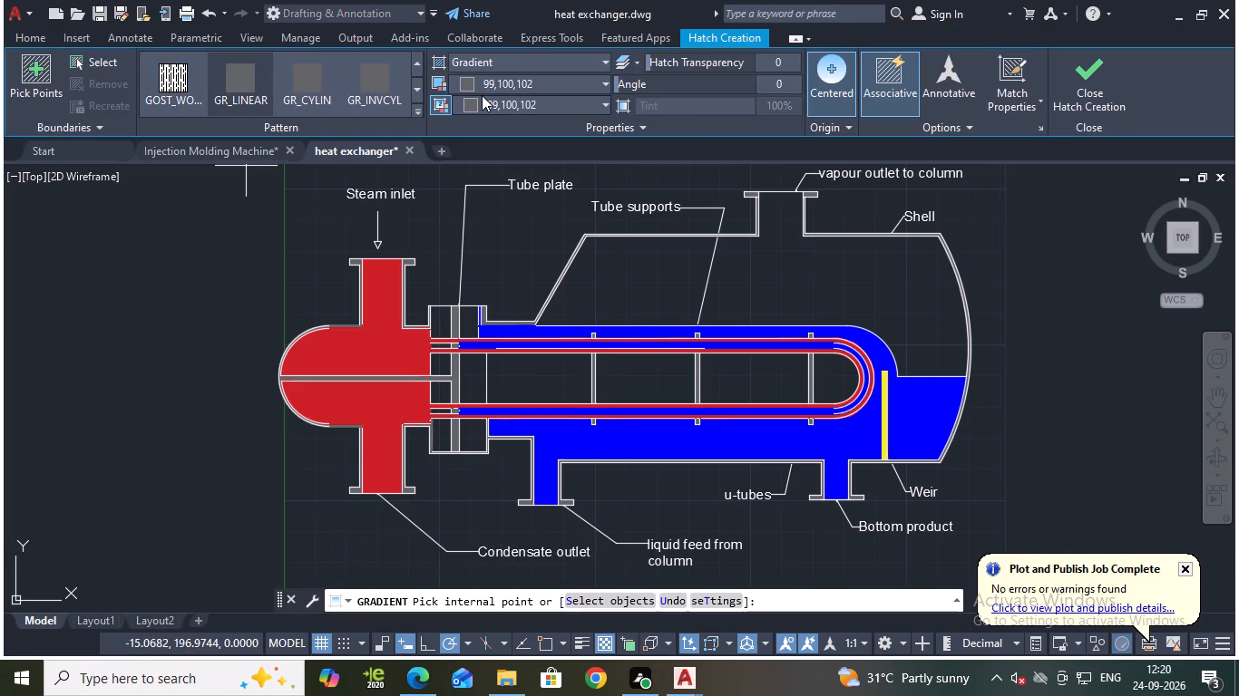
left_click(483, 95)
left_click(503, 85)
left_click(577, 81)
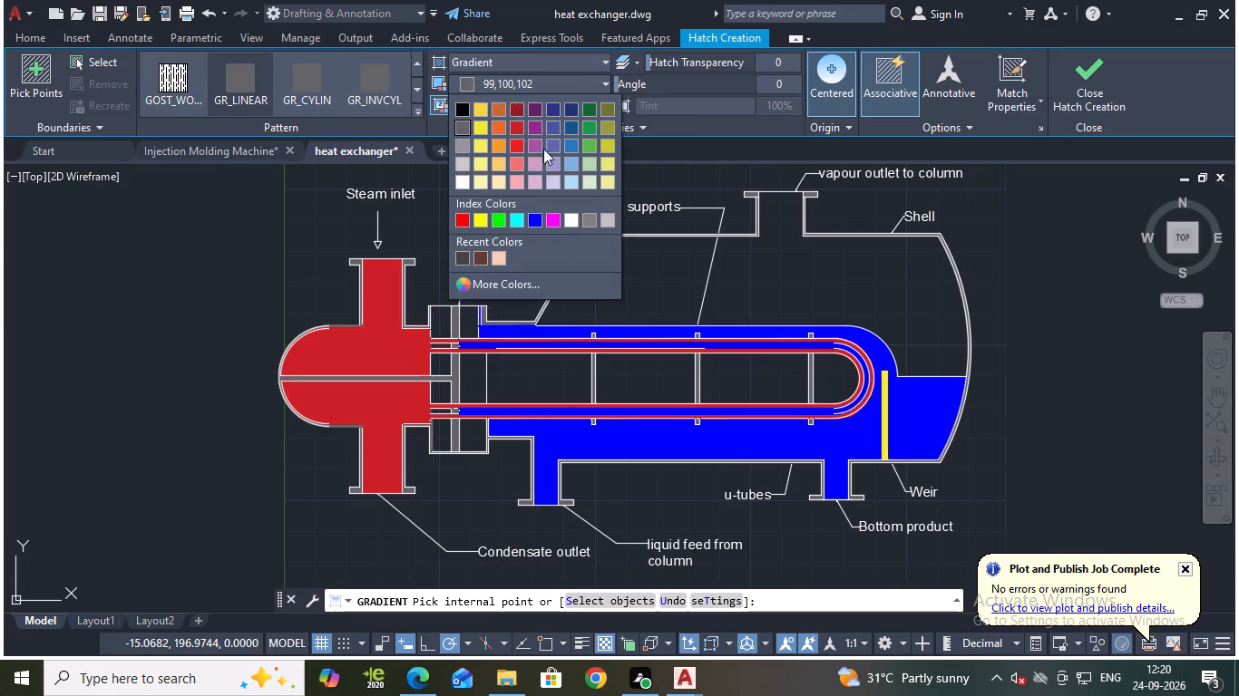
left_click(539, 211)
left_click(585, 108)
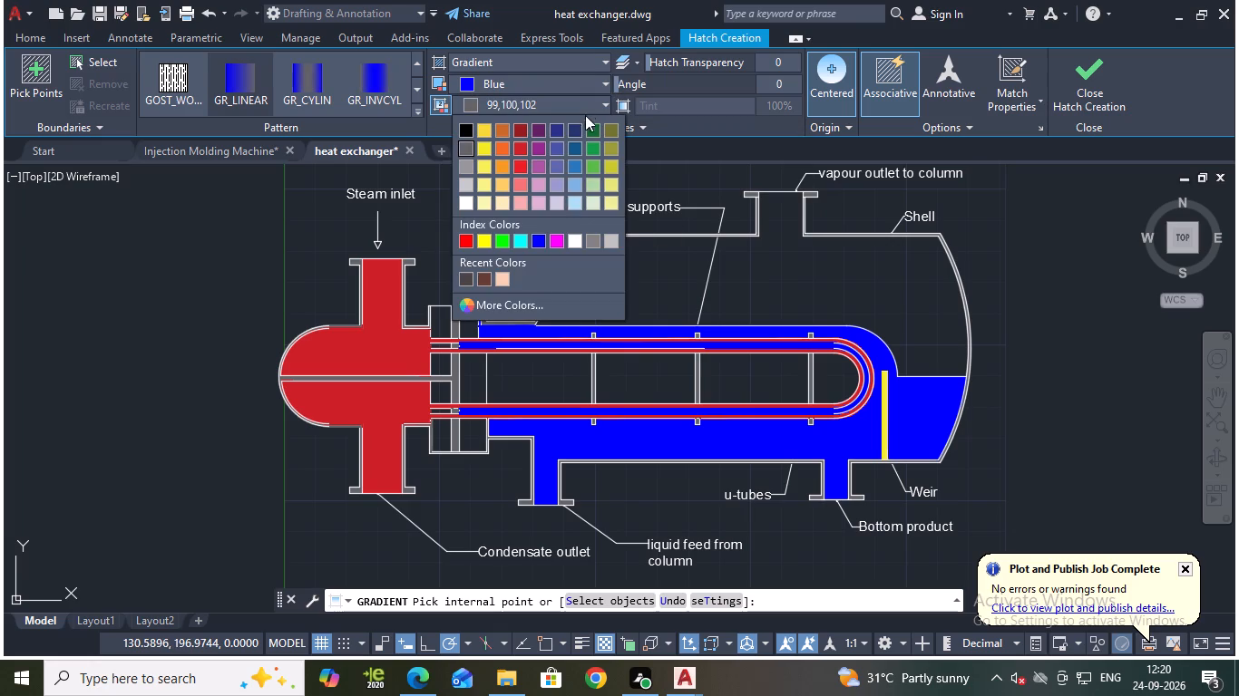
left_click(542, 245)
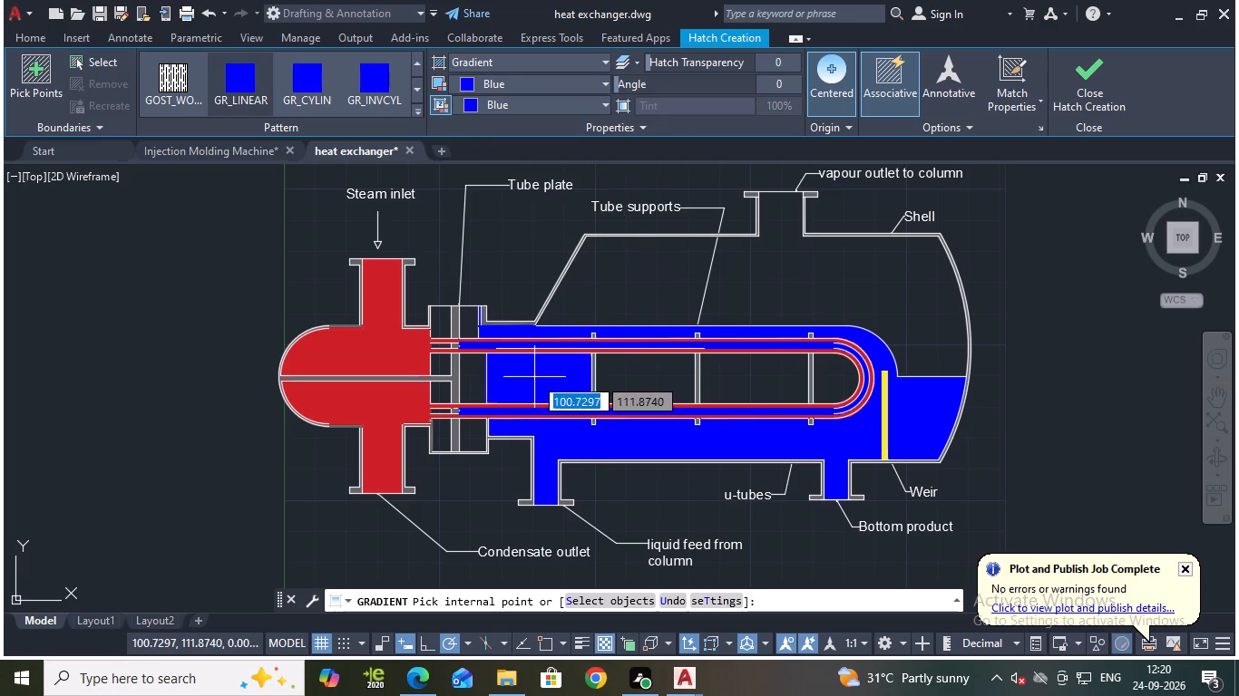
left_click(534, 377)
left_click(669, 383)
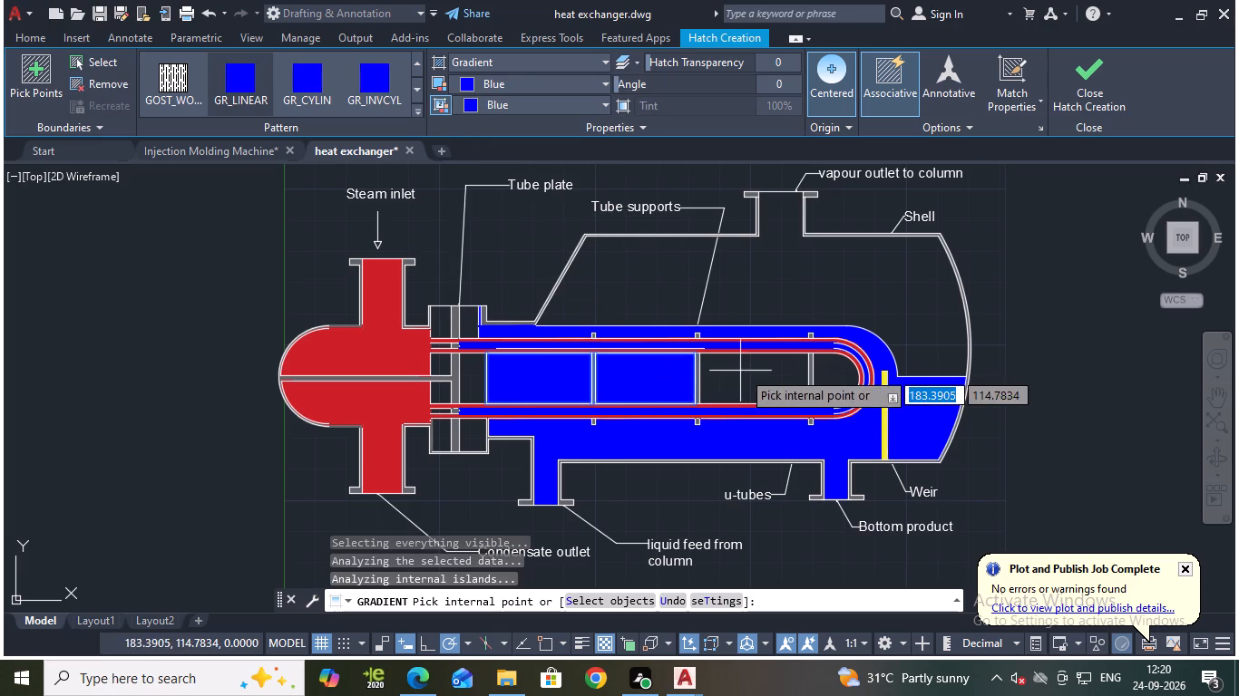
left_click(760, 365)
left_click(836, 376)
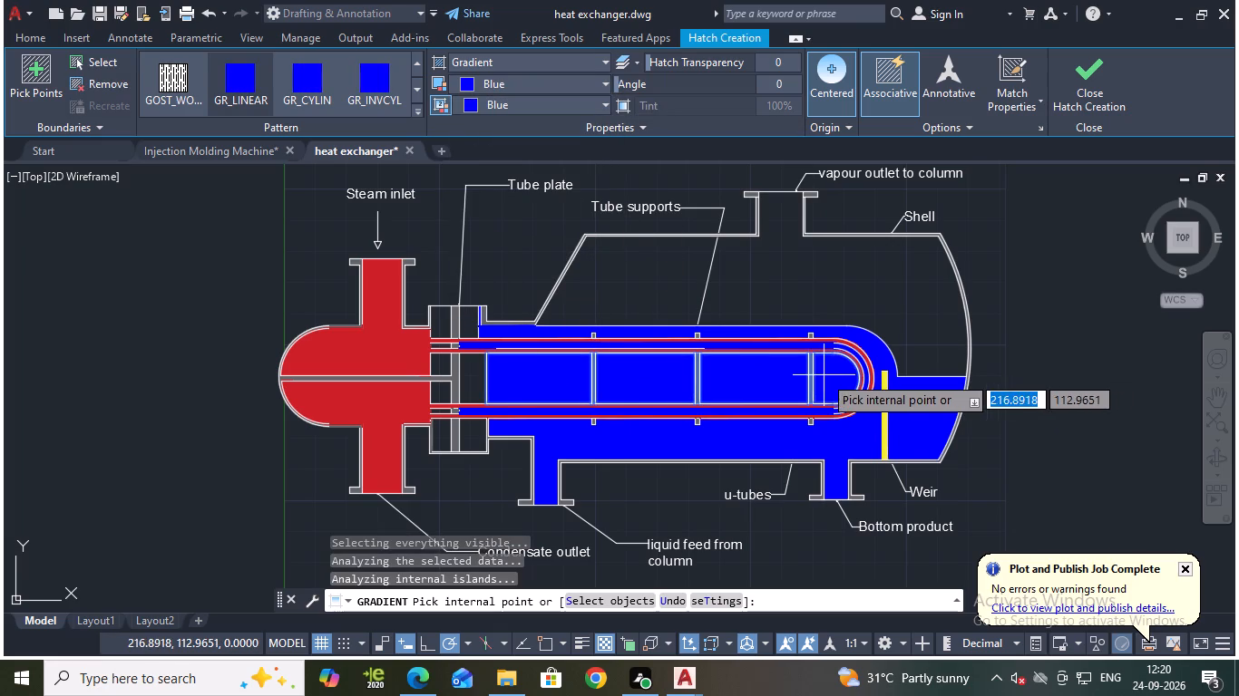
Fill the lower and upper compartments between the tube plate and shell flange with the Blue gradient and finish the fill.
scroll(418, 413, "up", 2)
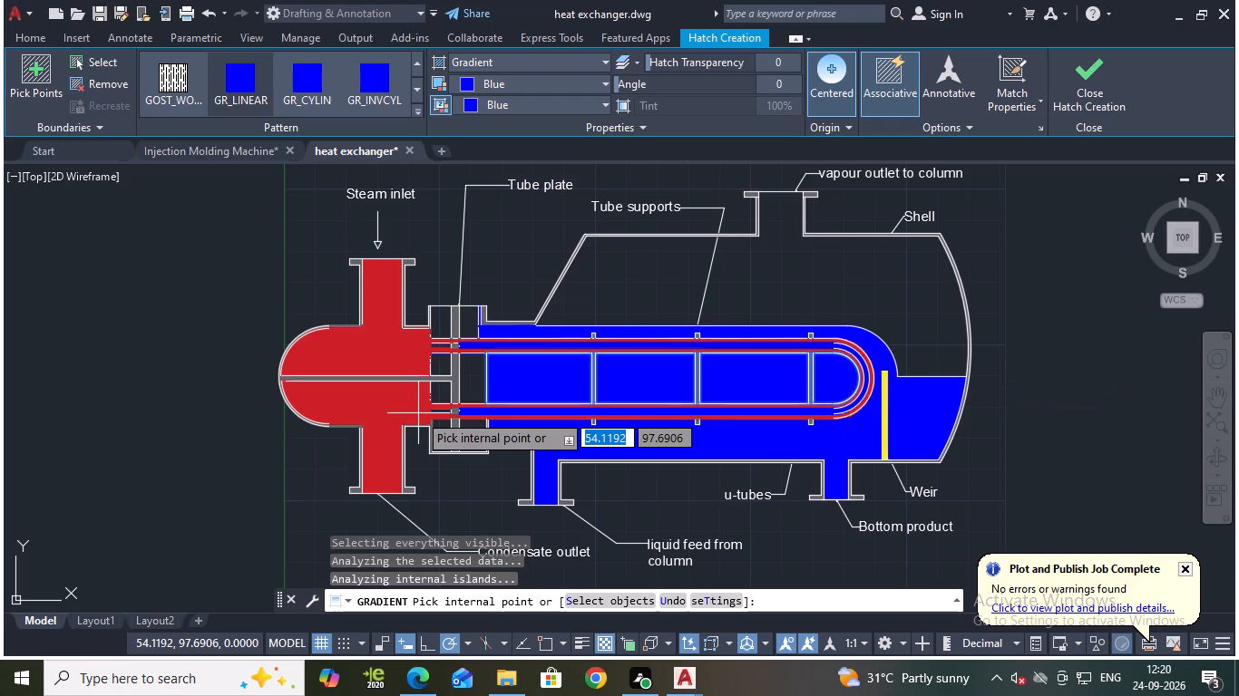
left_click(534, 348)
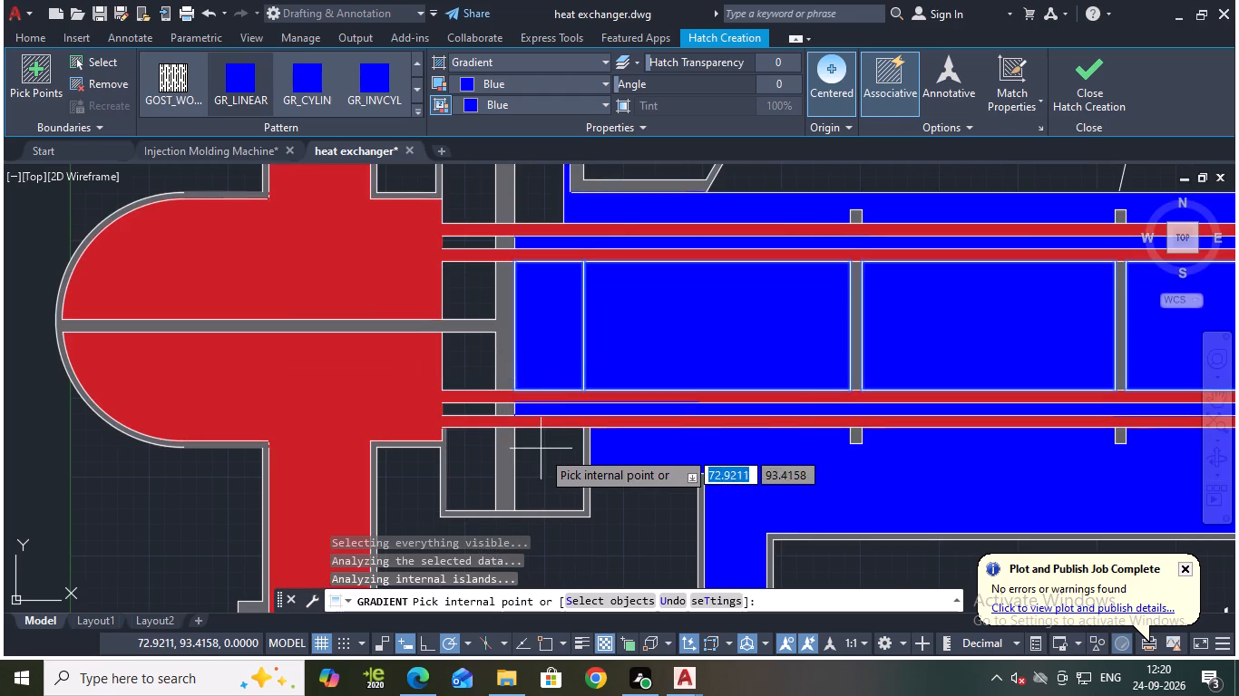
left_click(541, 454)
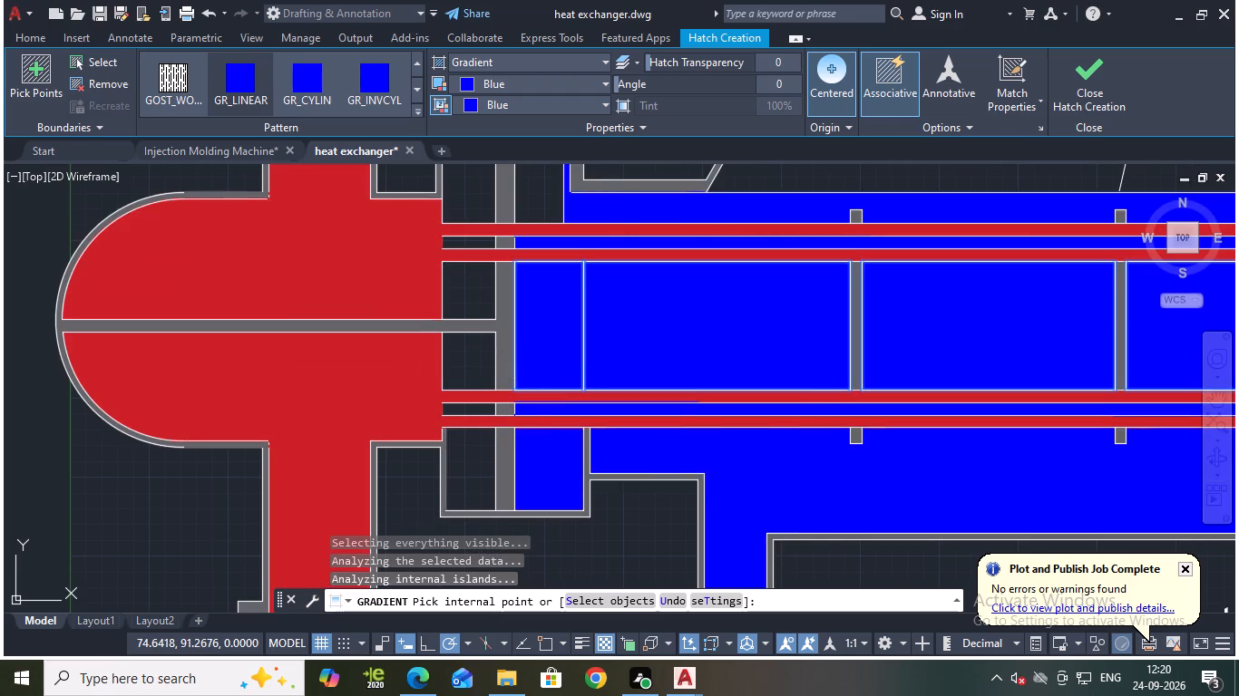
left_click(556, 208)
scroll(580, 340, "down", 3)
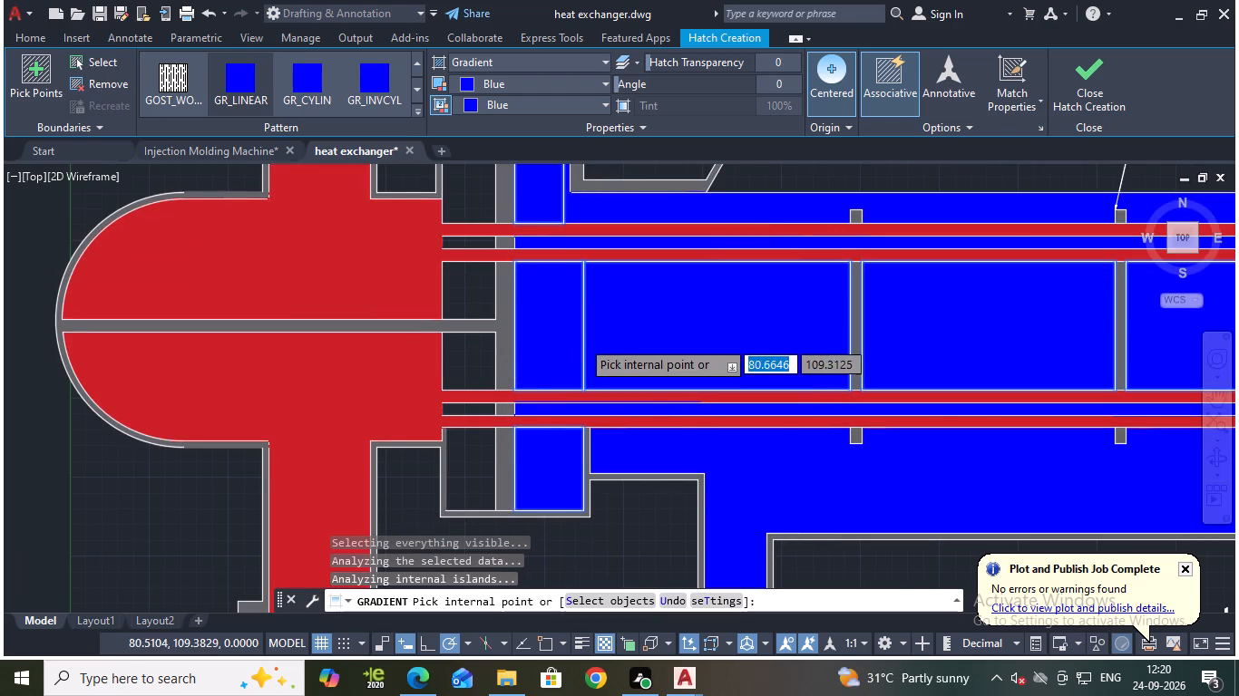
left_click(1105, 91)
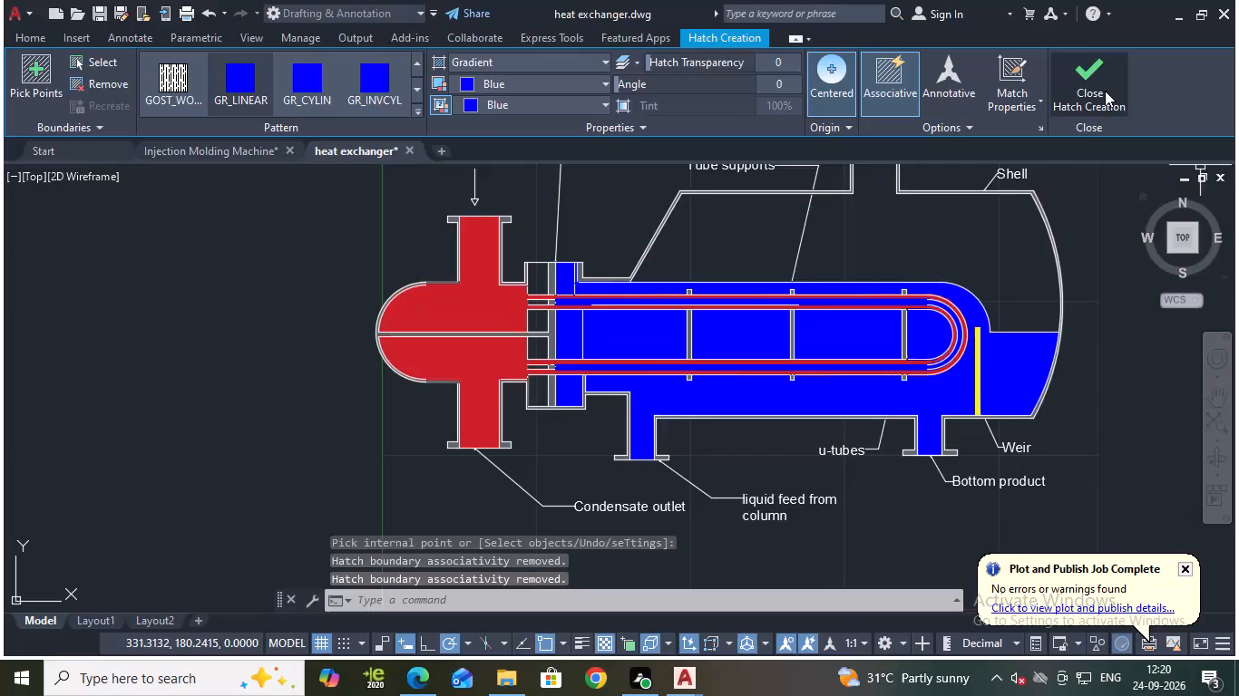
Fill the three compartments between the shell flange and last tube support, plus the surrounding shell liquid, with a gradient using 94,103,175 for both colours.
scroll(912, 295, "down", 1)
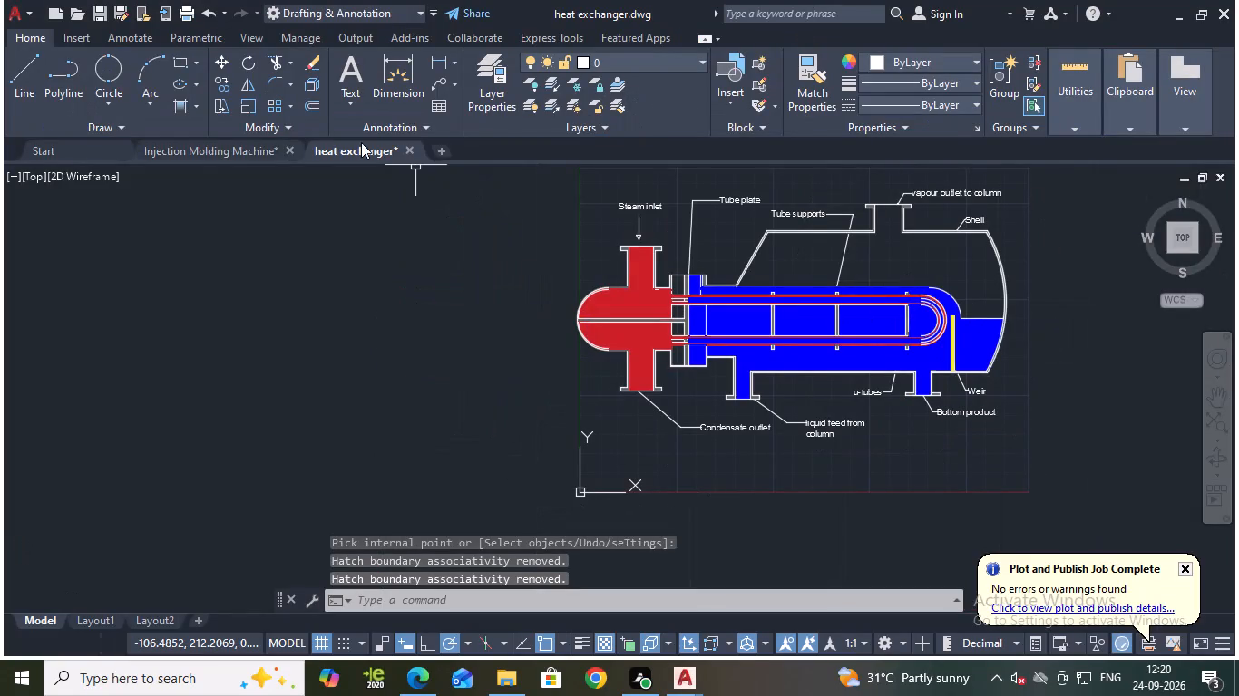
left_click(180, 112)
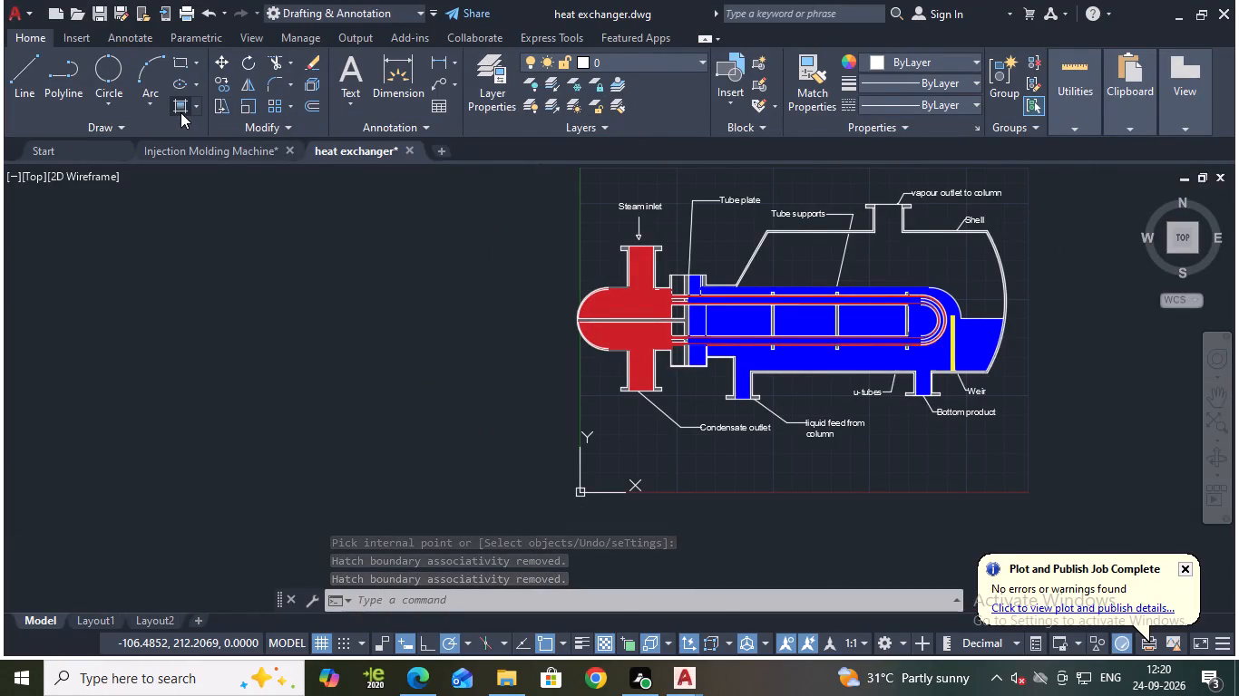
left_click(571, 87)
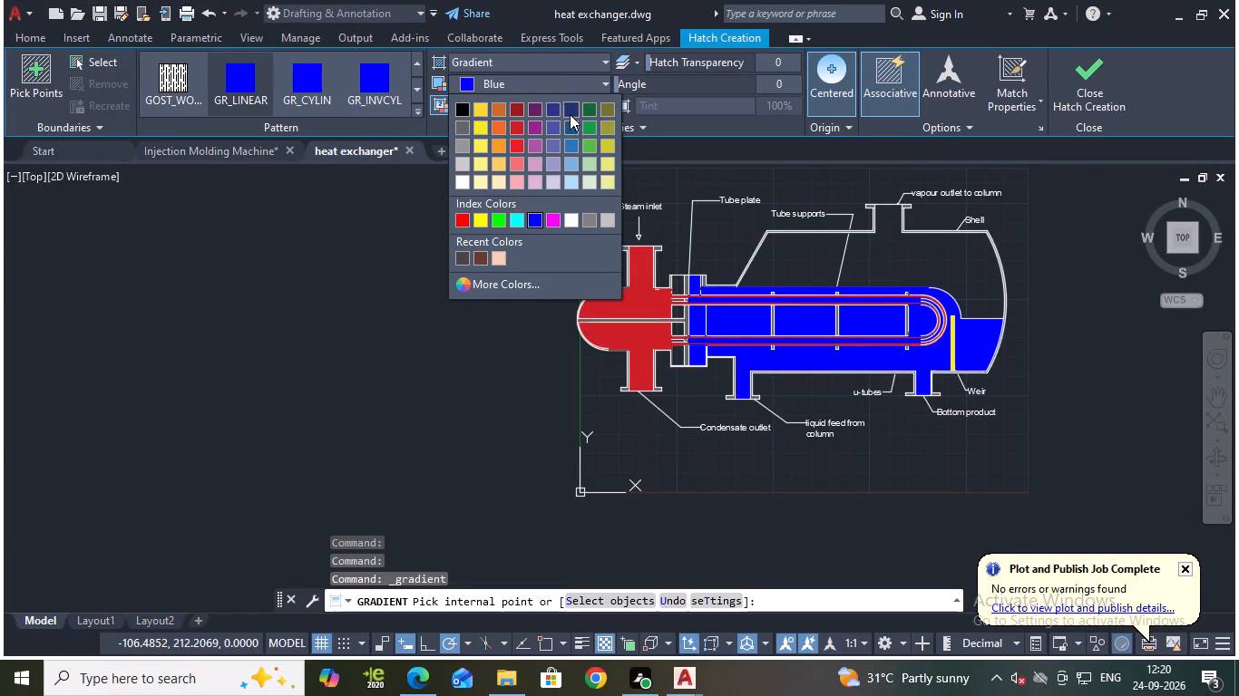
left_click(556, 145)
left_click(512, 99)
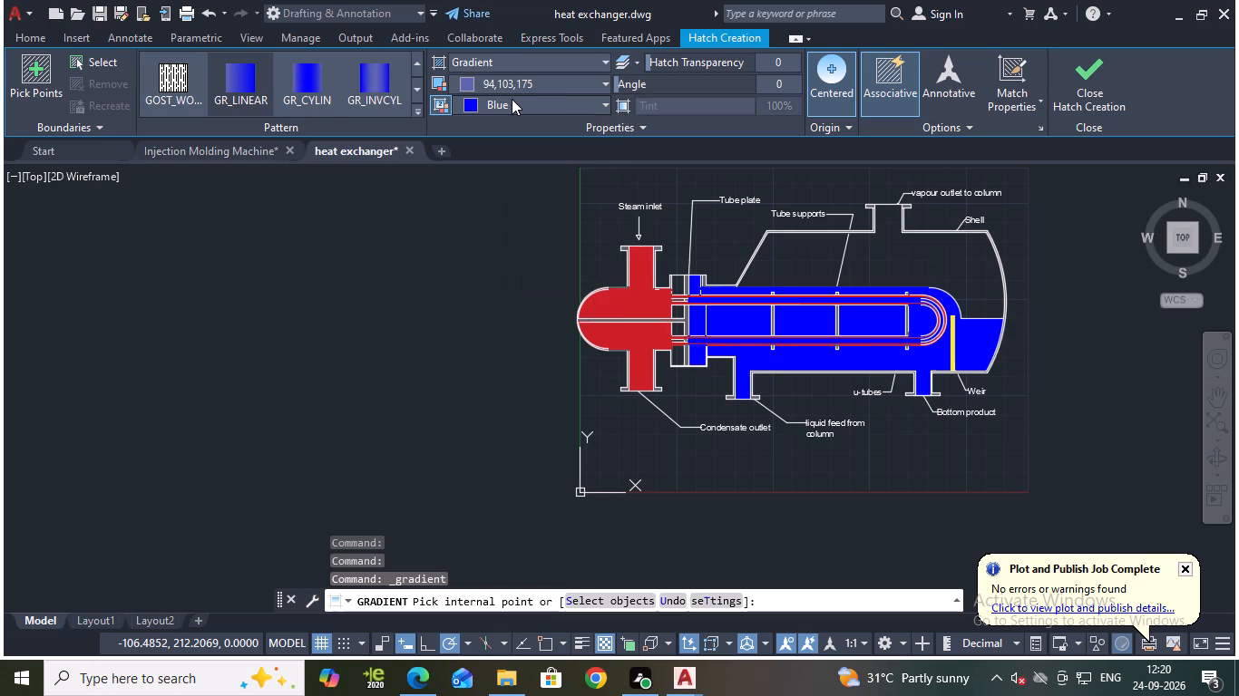
left_click(556, 165)
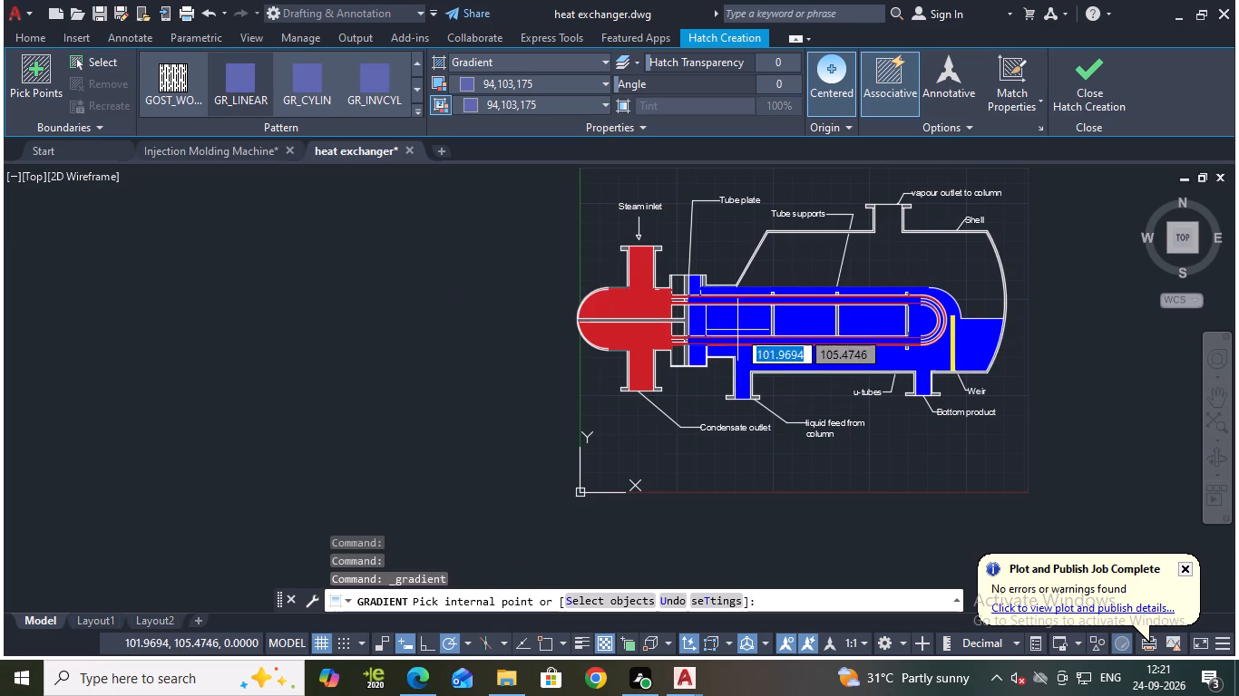
left_click(734, 322)
left_click(815, 324)
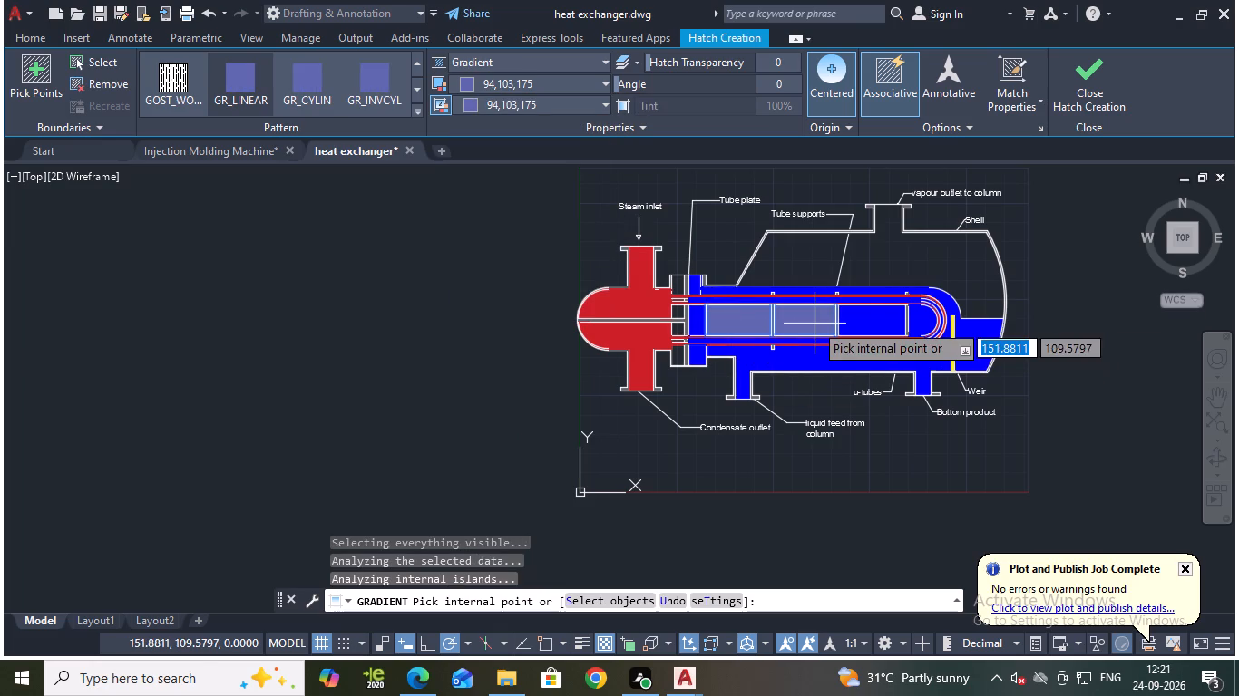
left_click(894, 324)
left_click(884, 362)
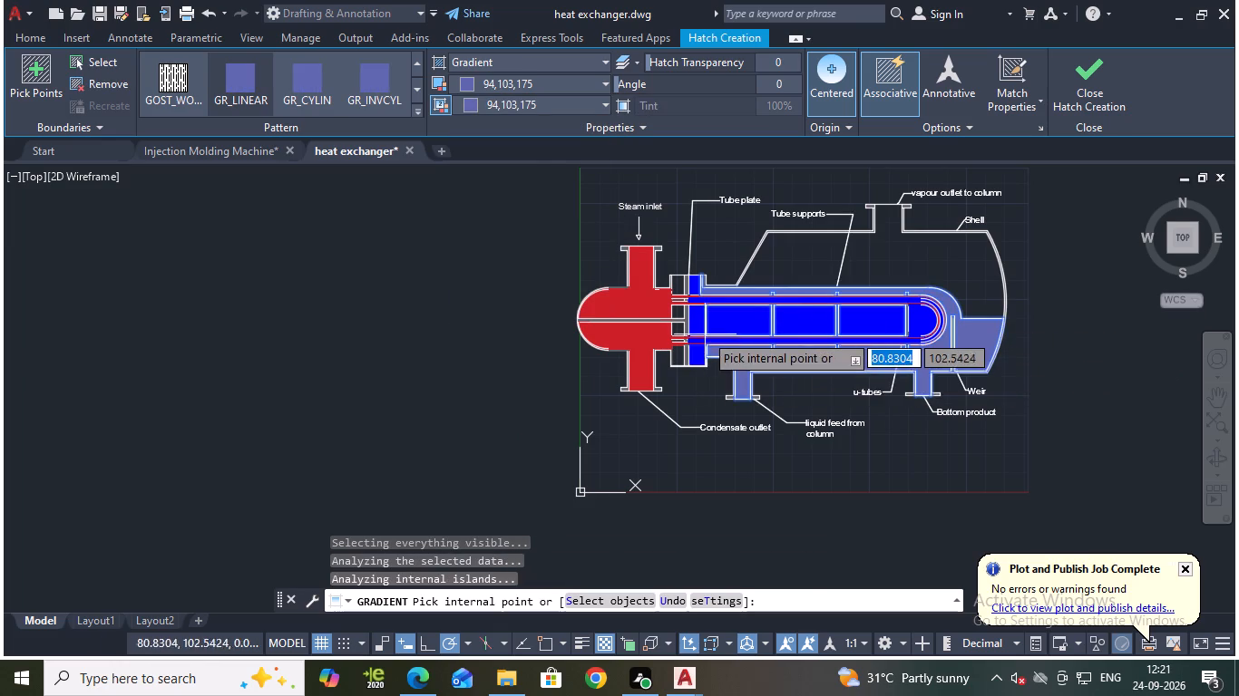
Fill the middle and upper compartments beside the tube plate and the U-bend compartment with the 94,103,175 gradient, and finish the fill.
scroll(705, 333, "up", 1)
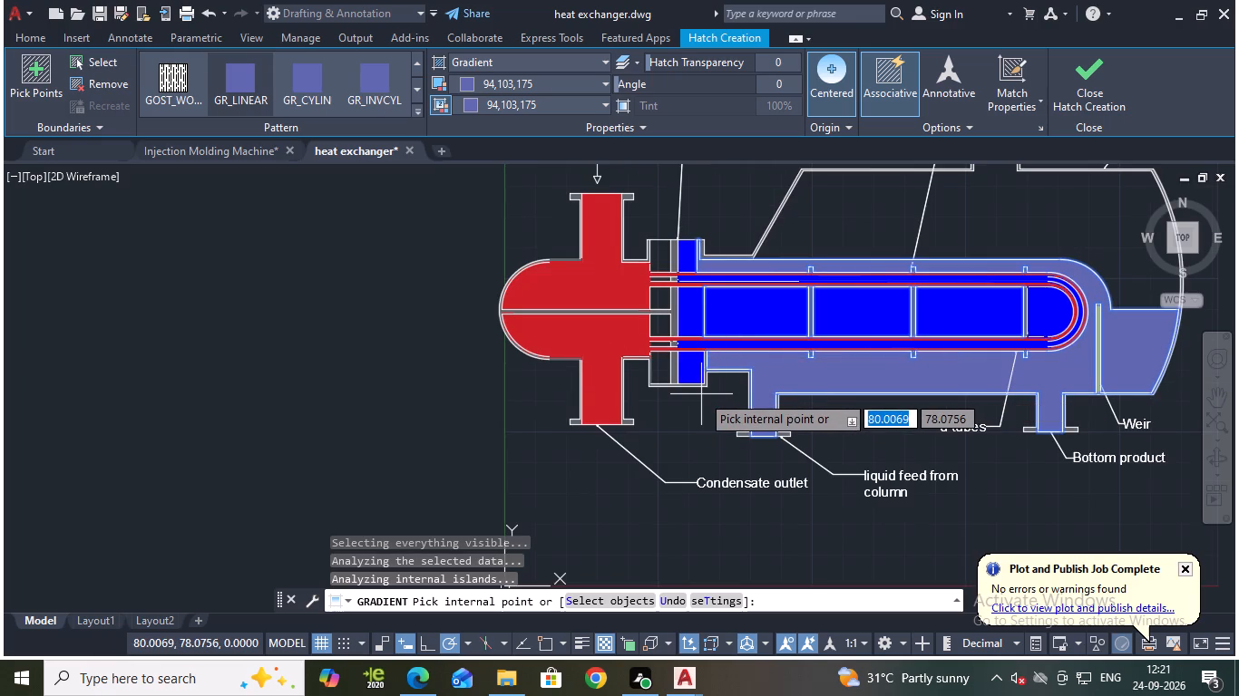
left_click(695, 303)
left_click(692, 250)
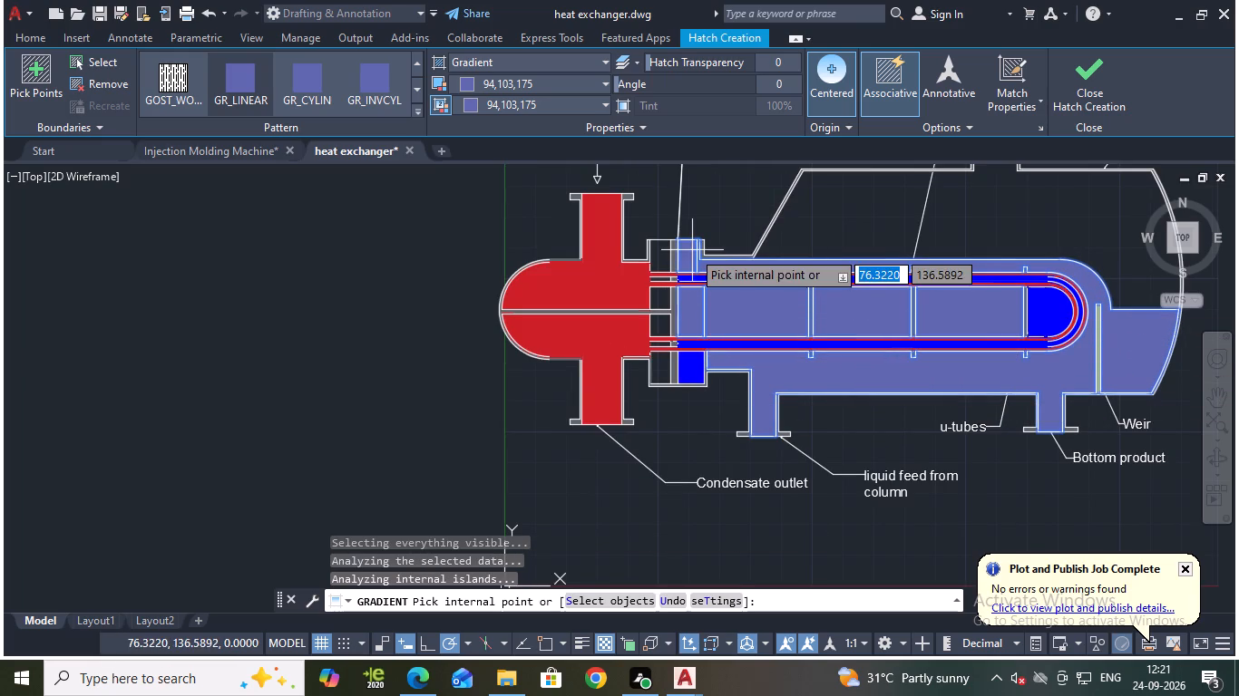
left_click(1053, 316)
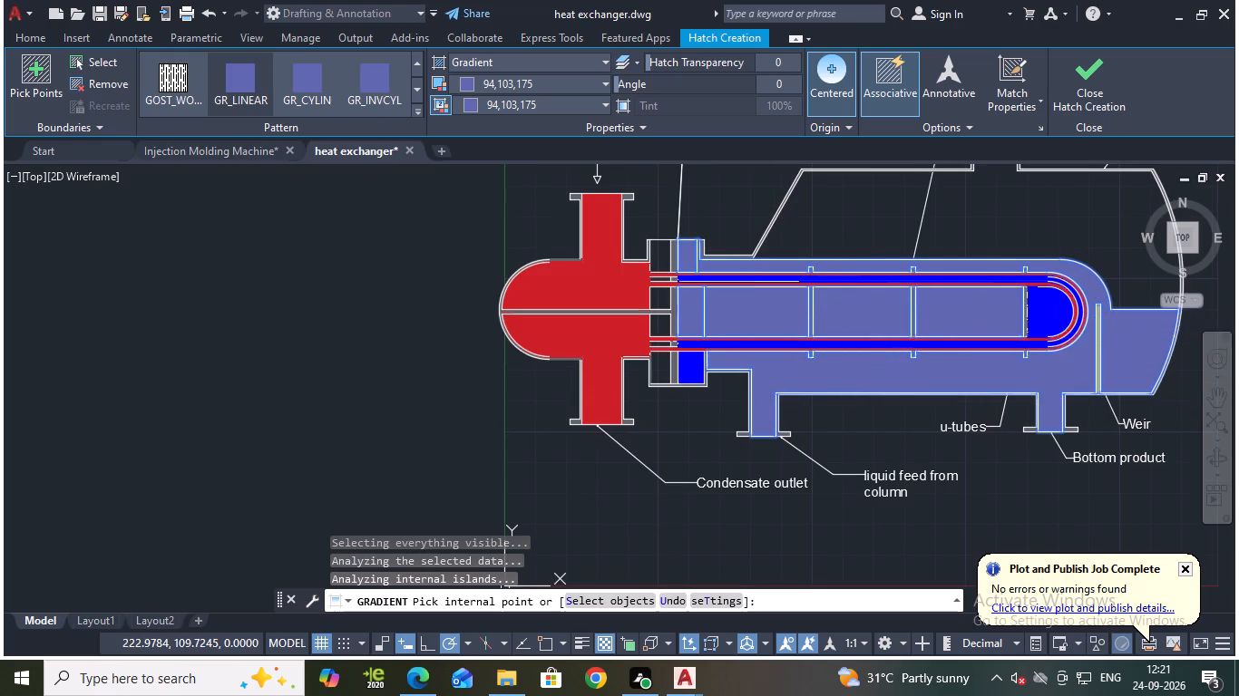
scroll(658, 348, "up", 2)
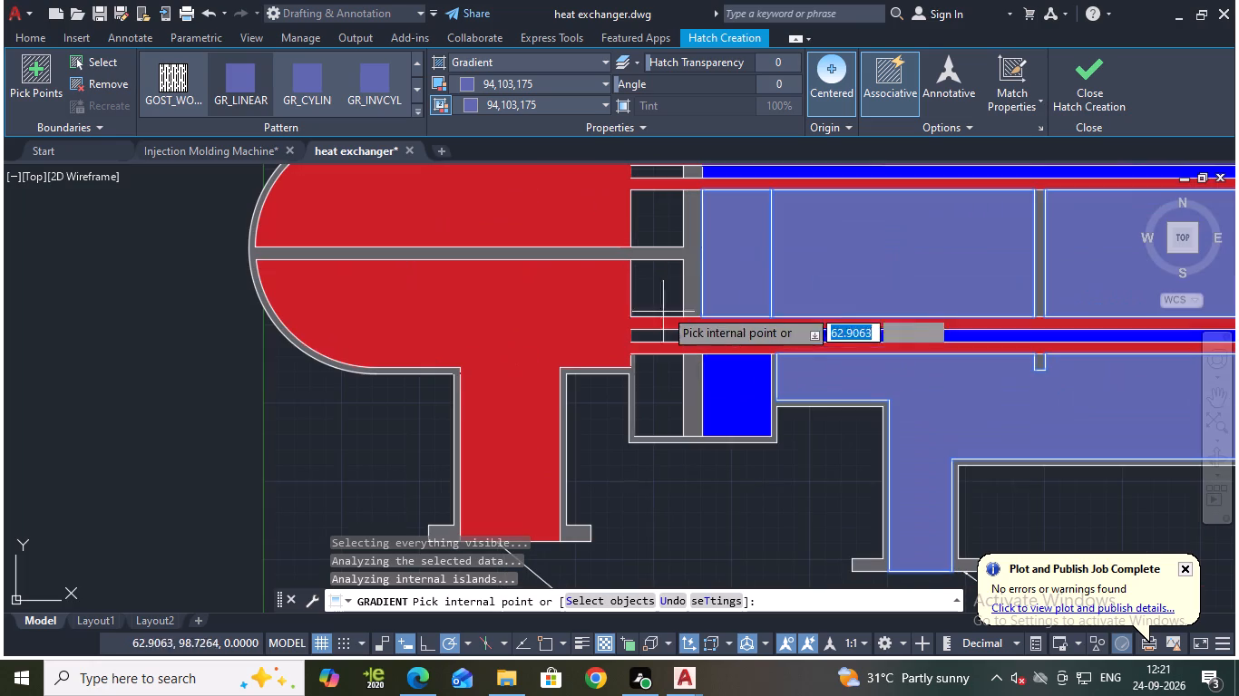
scroll(790, 413, "down", 1)
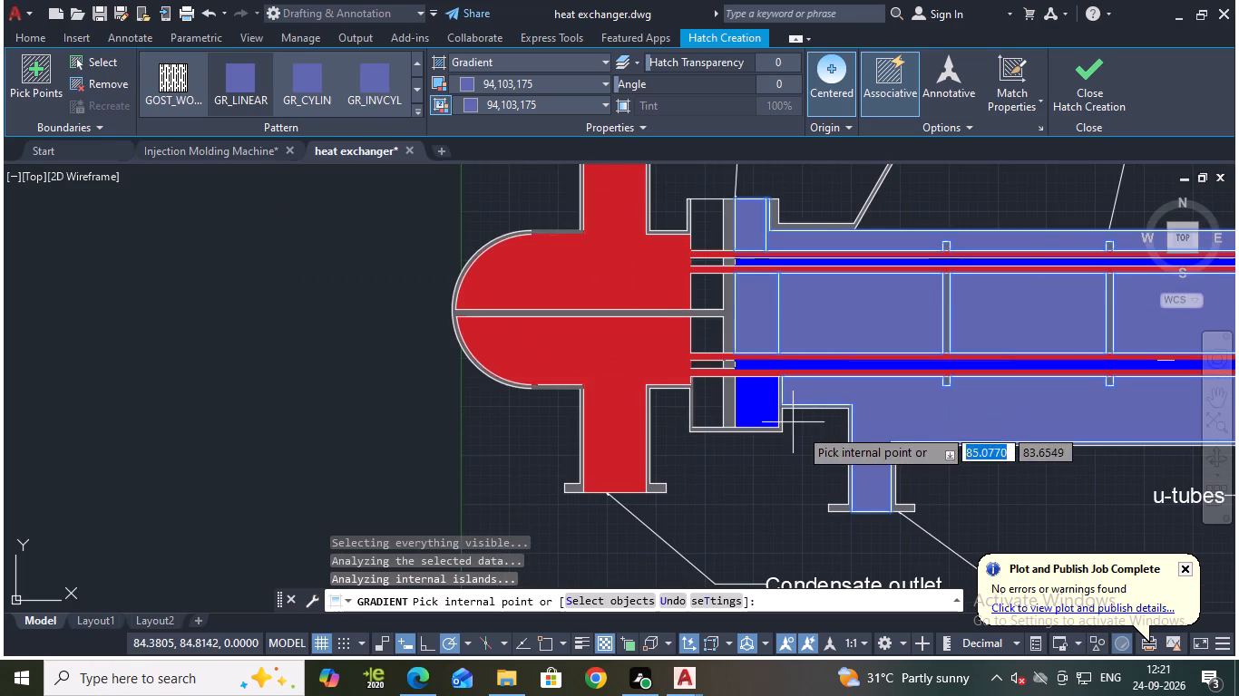
middle_click_drag(802, 431, 717, 449)
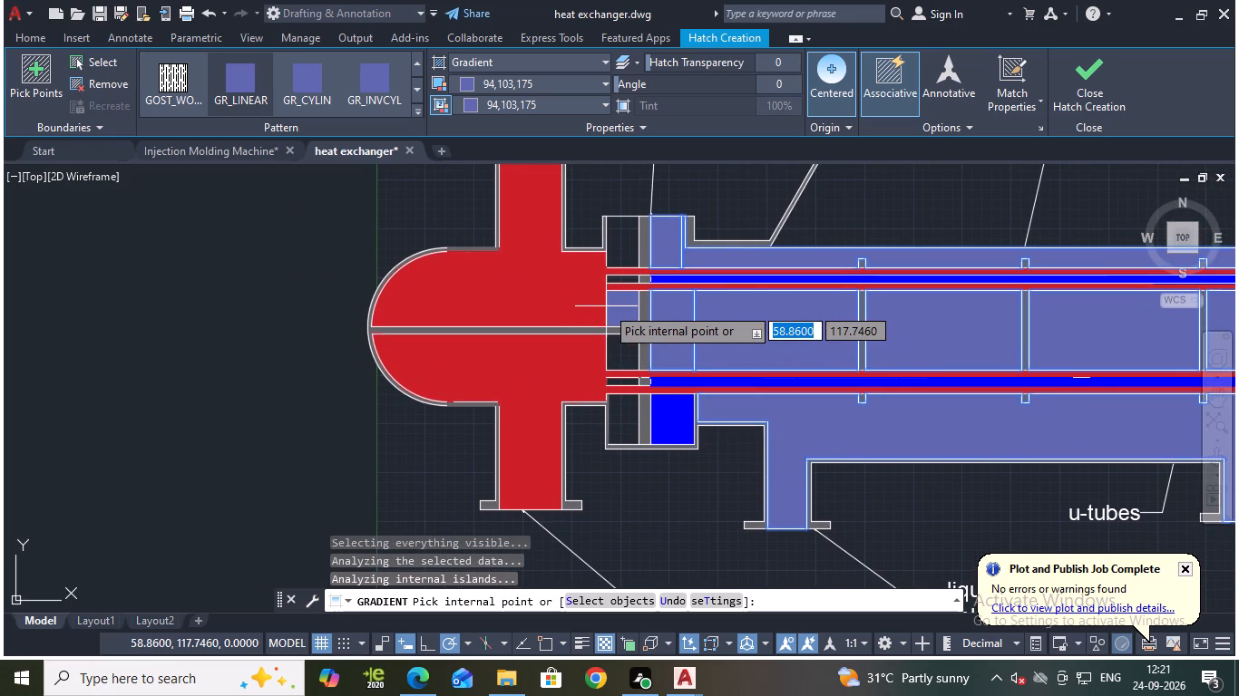
left_click(1088, 81)
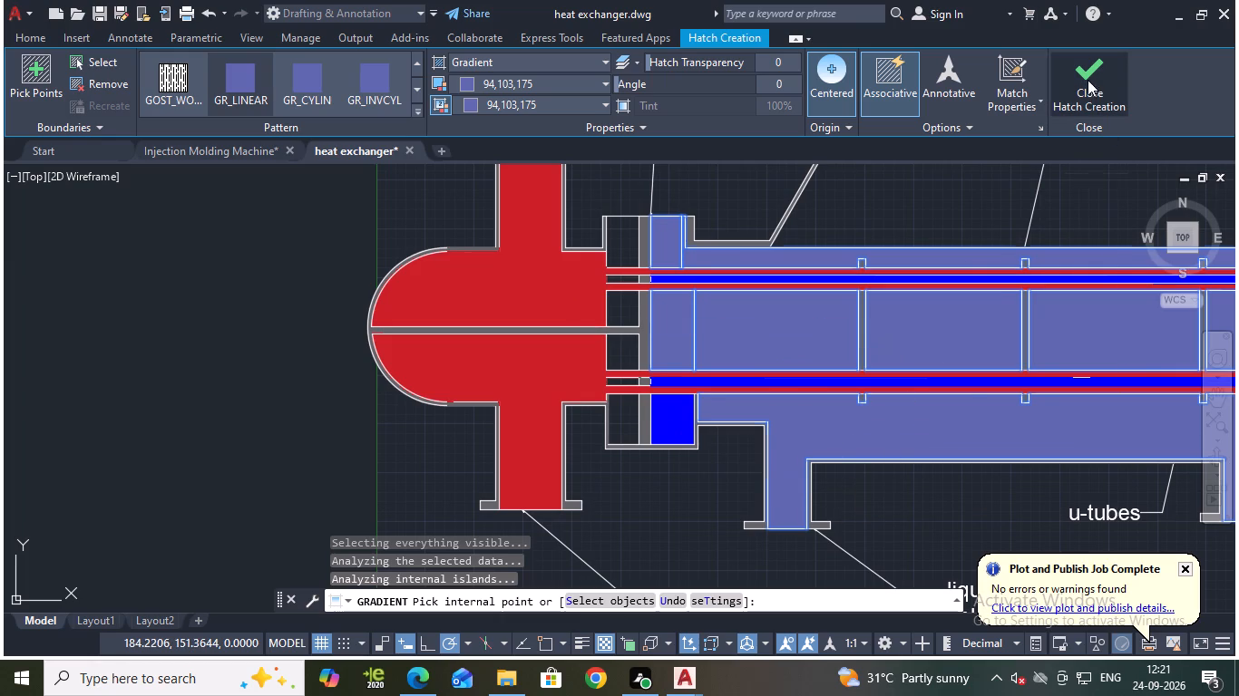
Erase the Blue gradient fill covering the compartments inside the U-tubes and beside the tube plate.
scroll(987, 260, "down", 2)
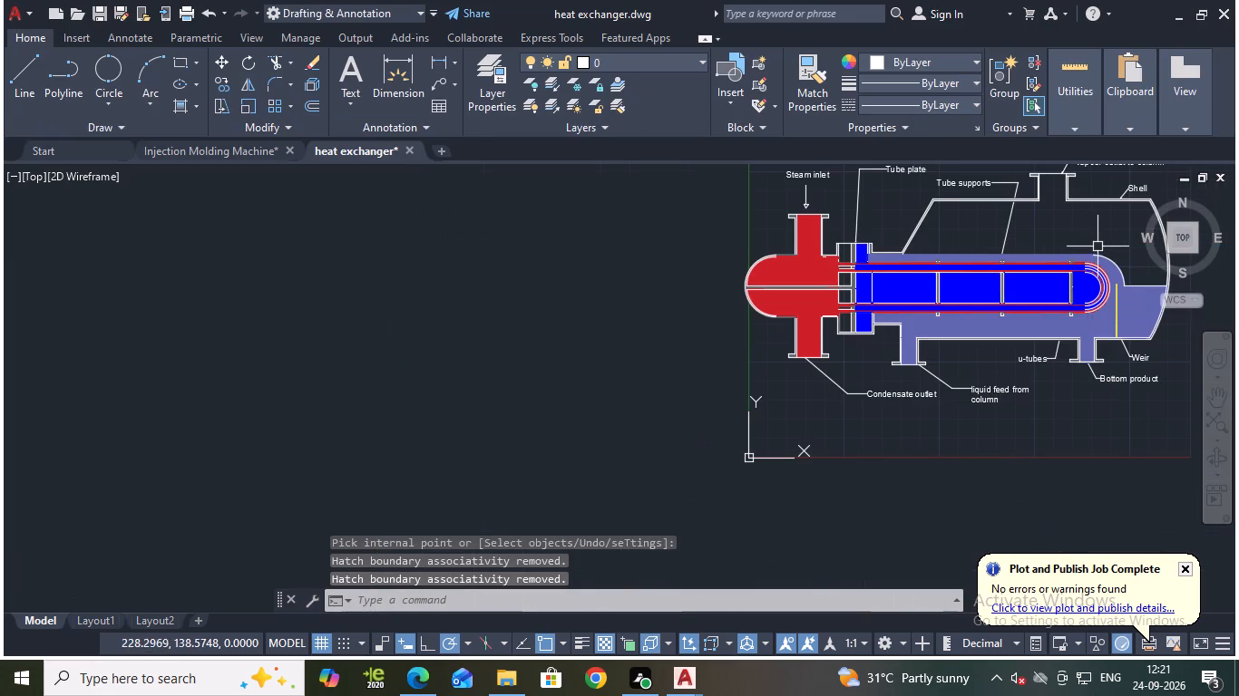
middle_click_drag(1093, 243, 919, 253)
scroll(925, 257, "up", 1)
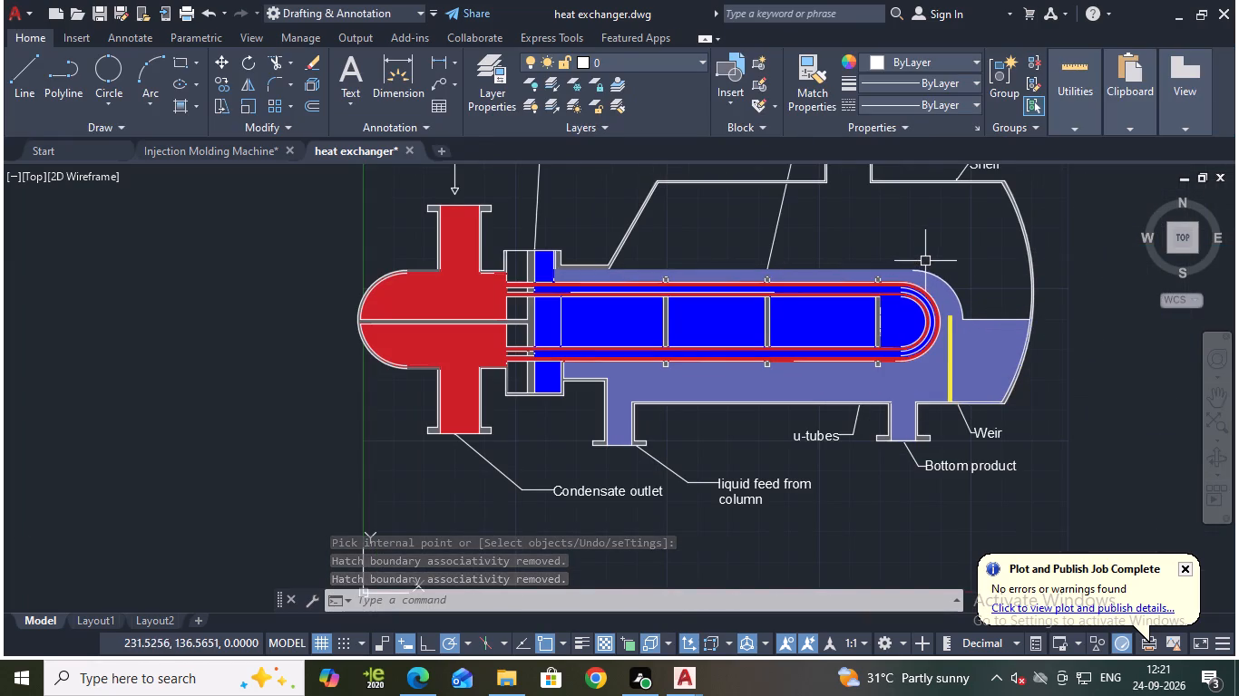
left_click(851, 329)
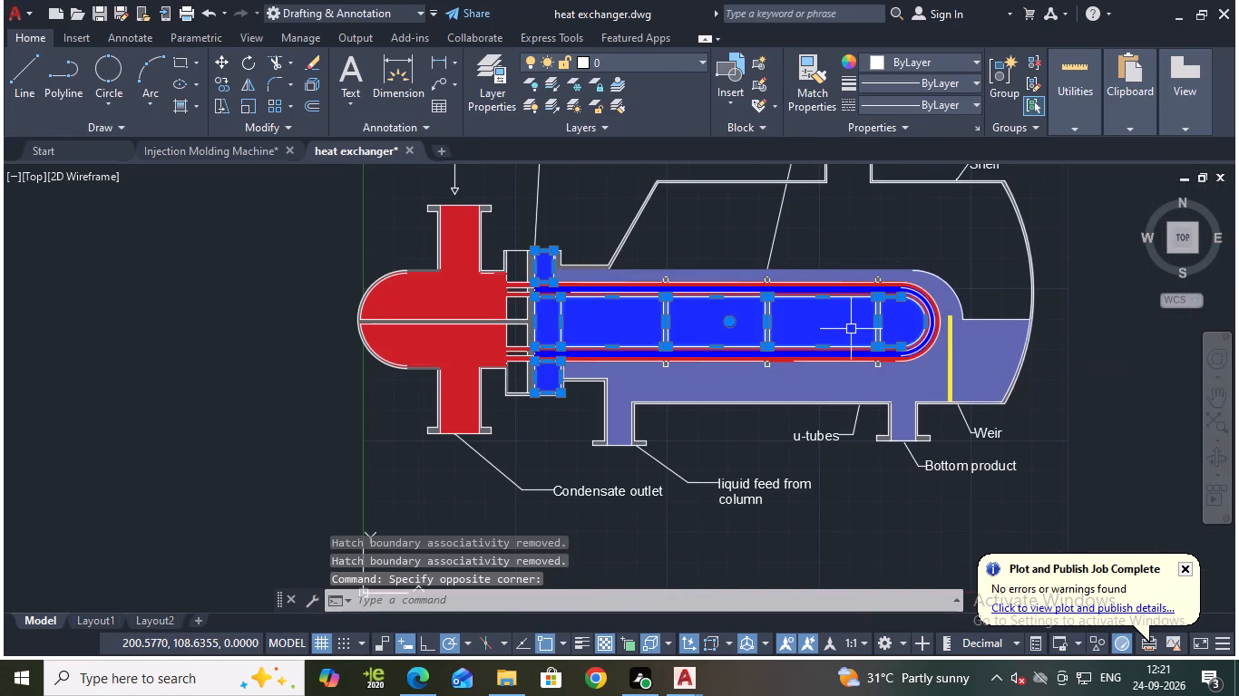
key("e")
key("Return")
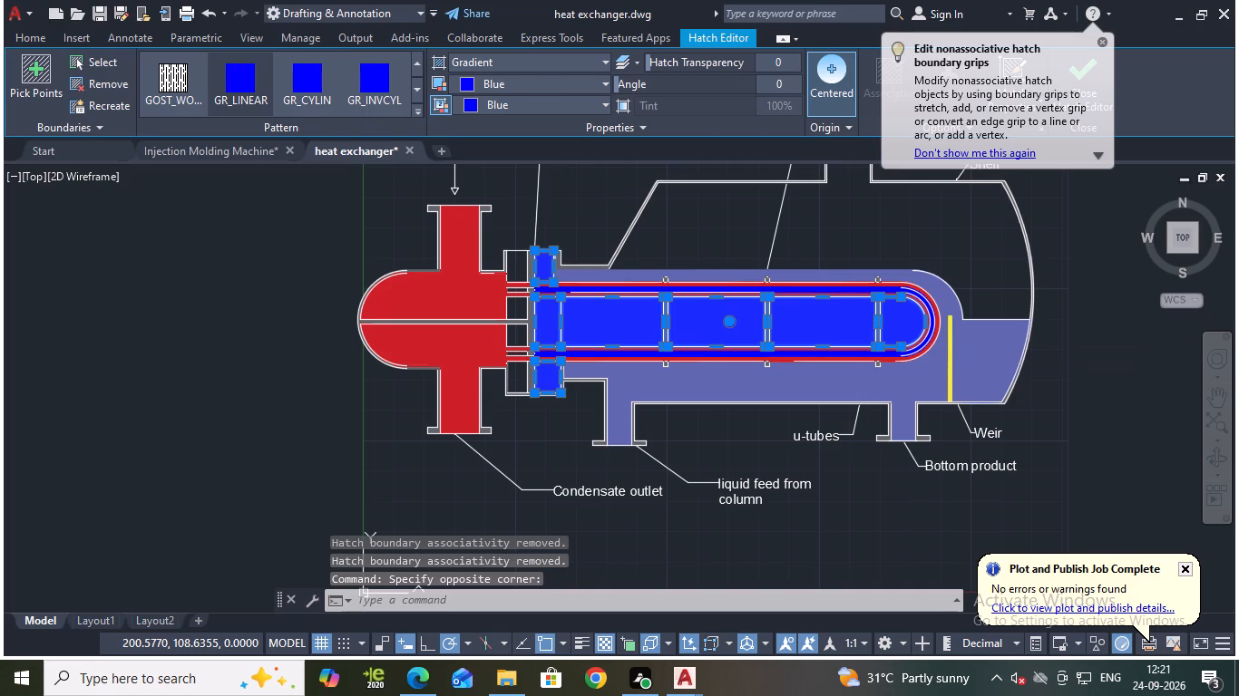
Erase the Blue gradient fill from the U-shaped gap between the two red tubes.
scroll(806, 340, "up", 2)
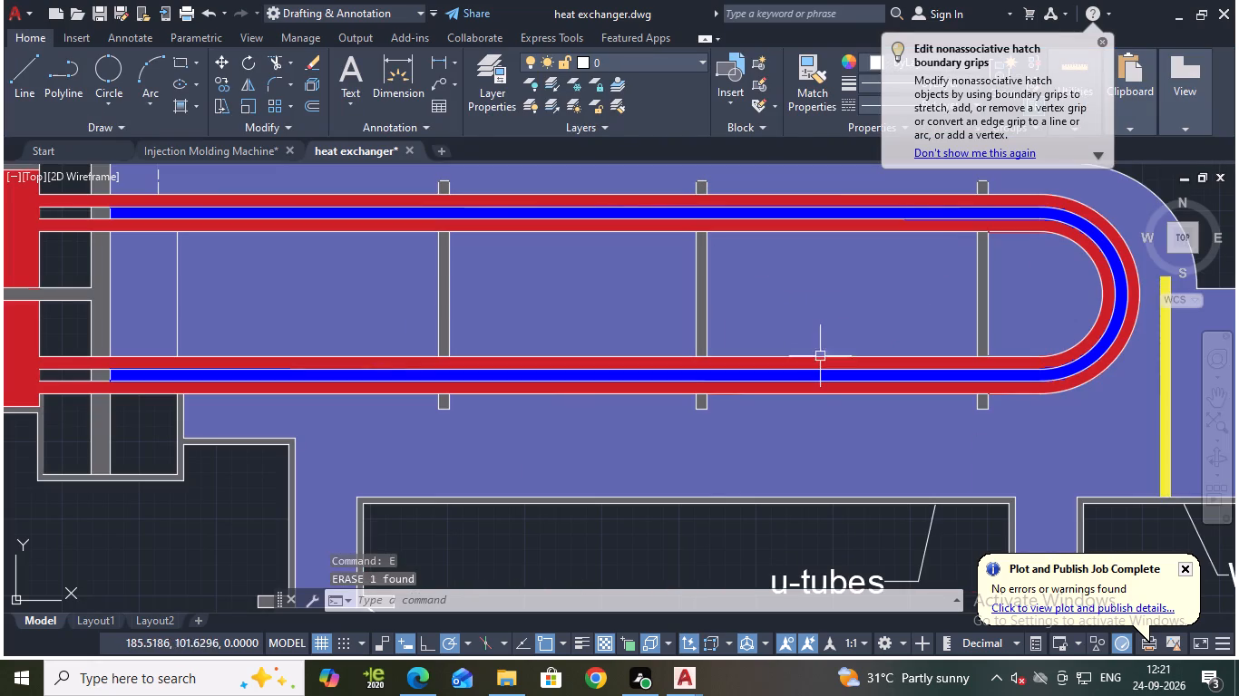
left_click(815, 376)
key("e")
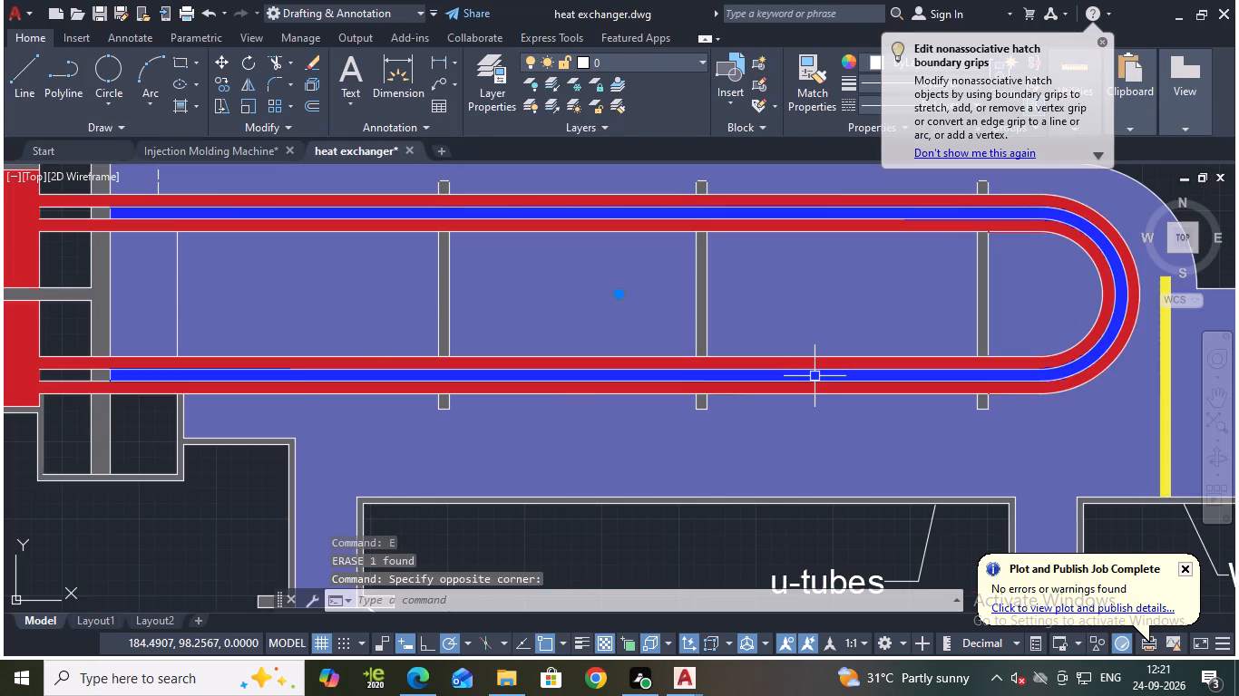
key("Return")
scroll(815, 376, "down", 1)
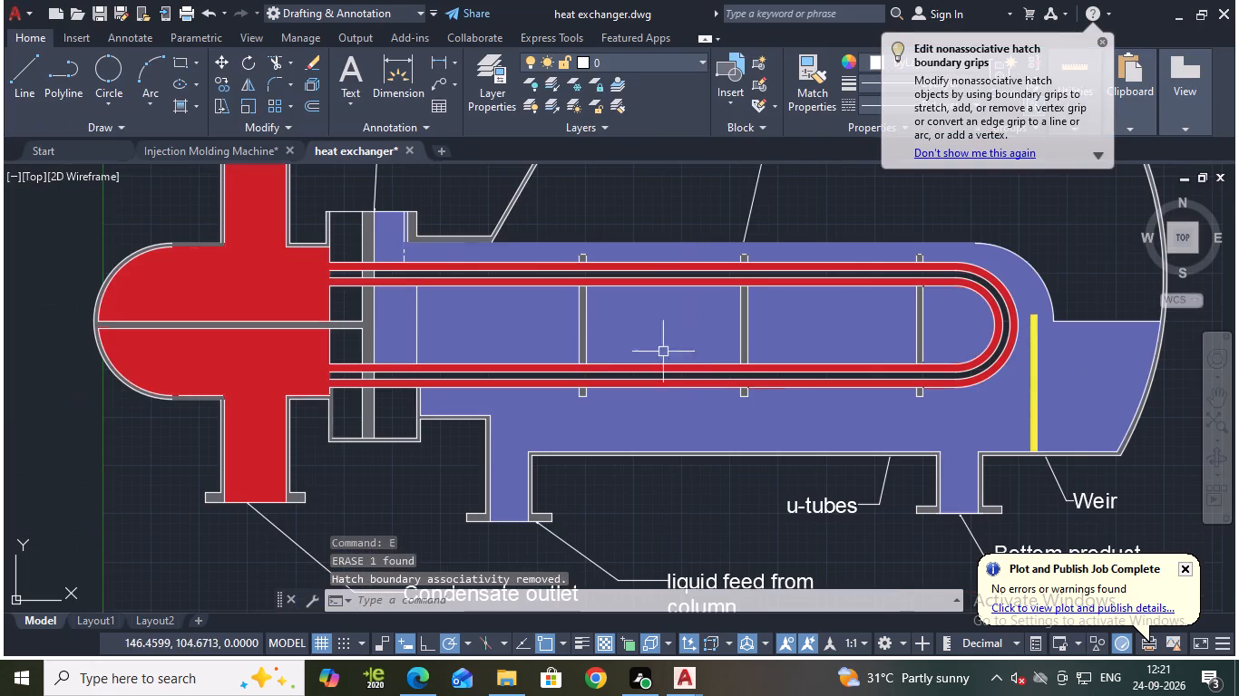
key("Escape")
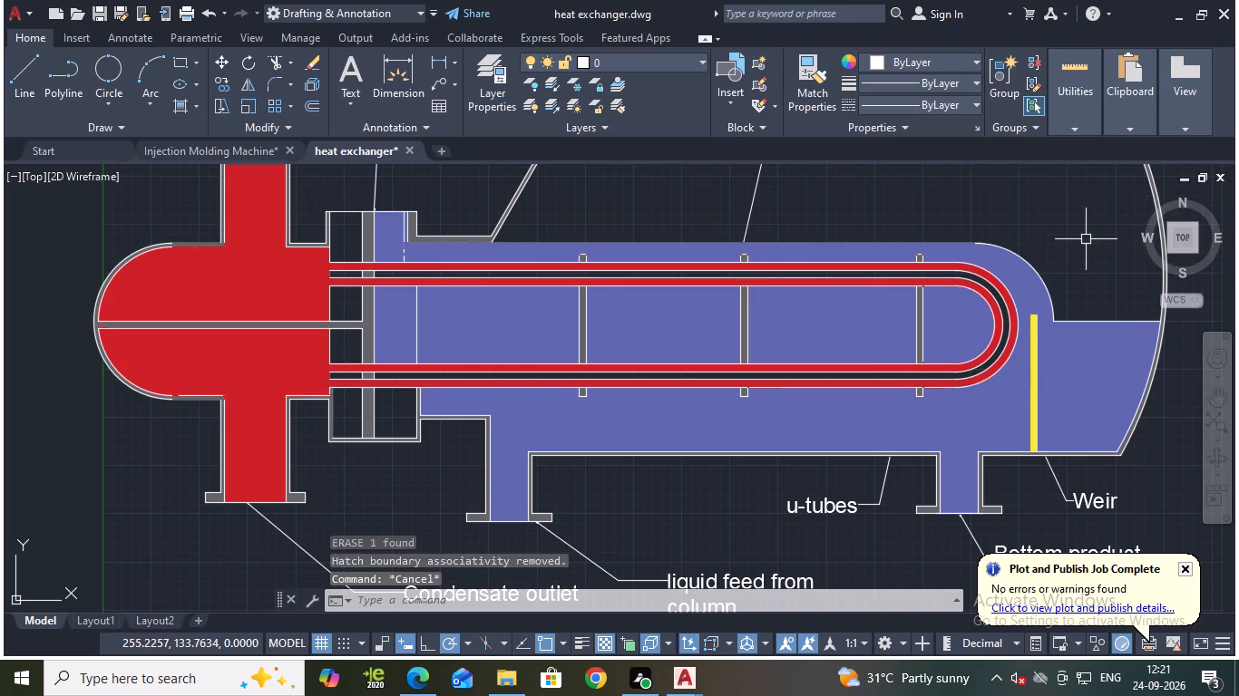
Fill the U-shaped gap between the two red tubes with the 94,103,175 gradient and finish the fill.
scroll(1086, 239, "down", 2)
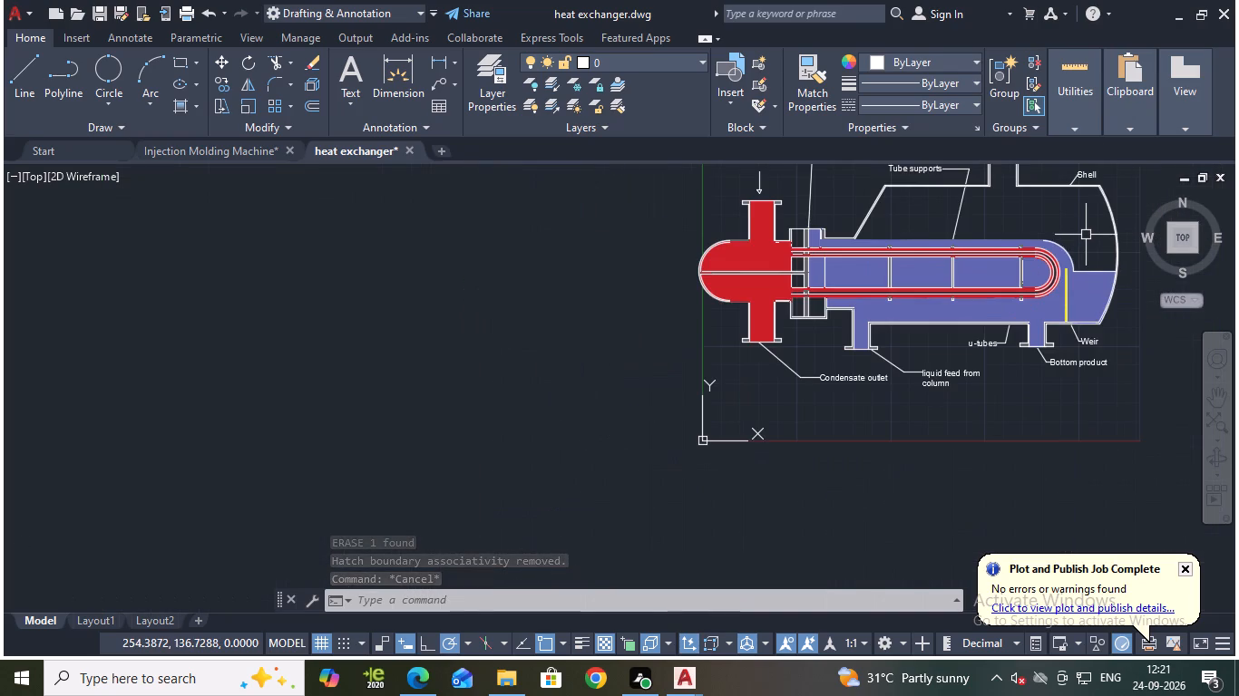
scroll(1075, 235, "up", 2)
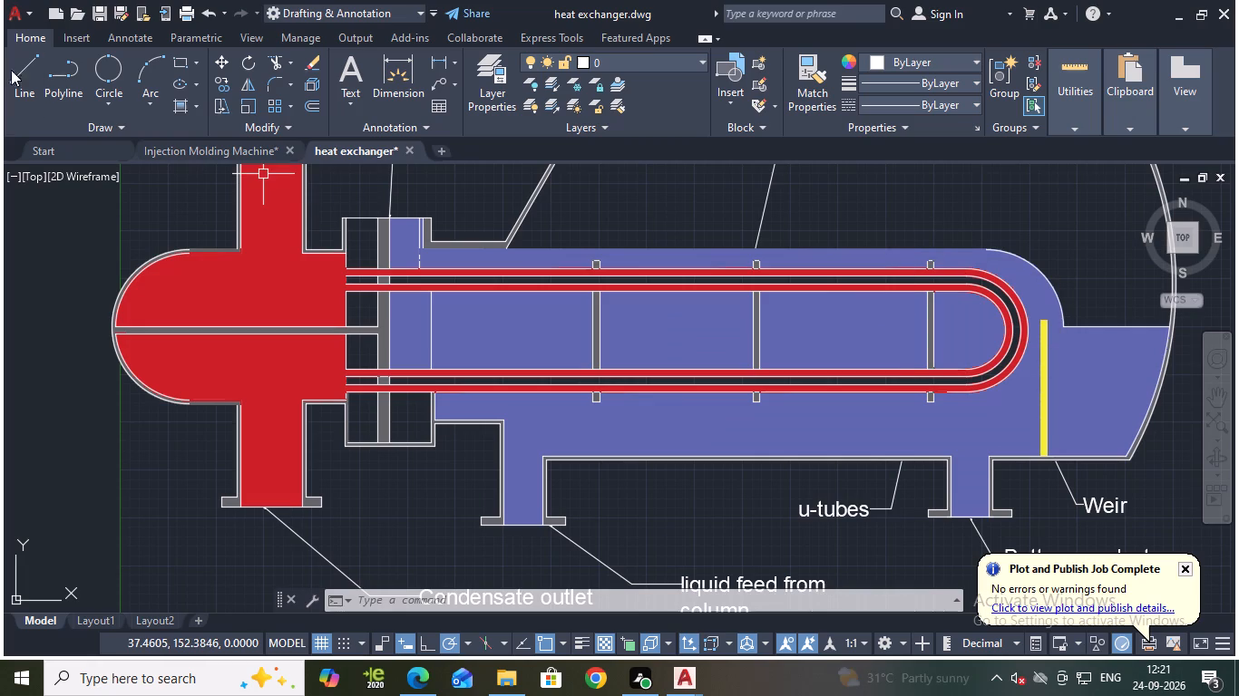
left_click(173, 105)
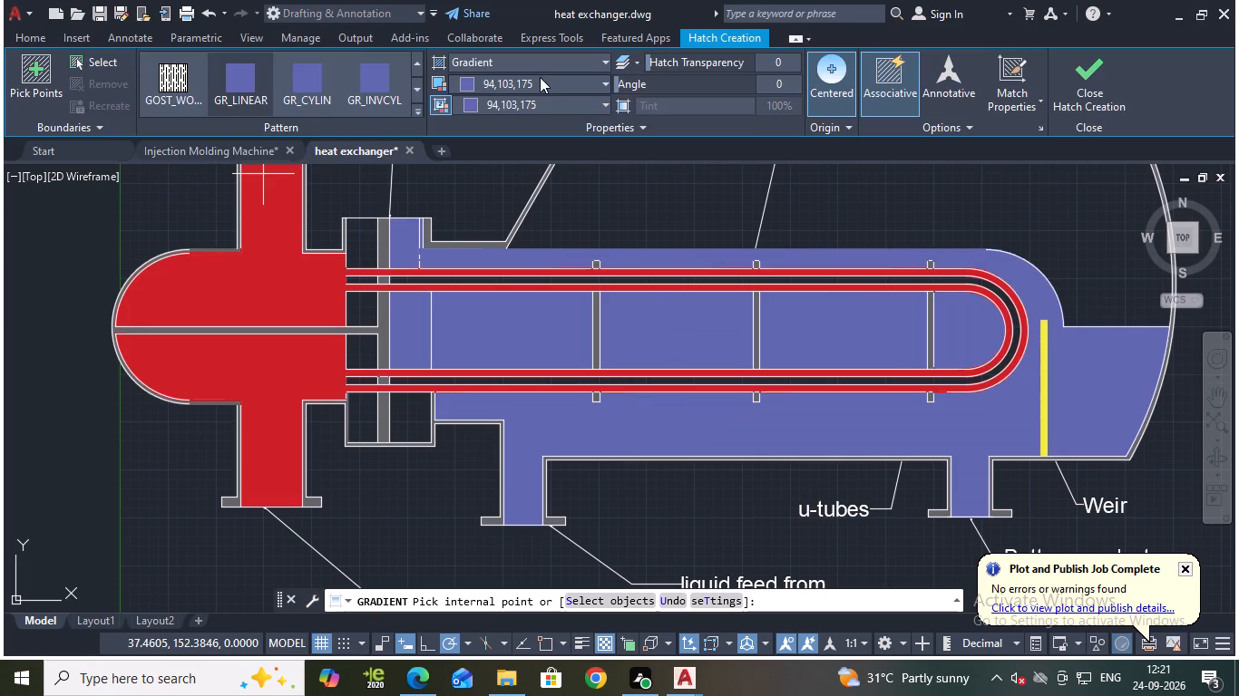
left_click(441, 279)
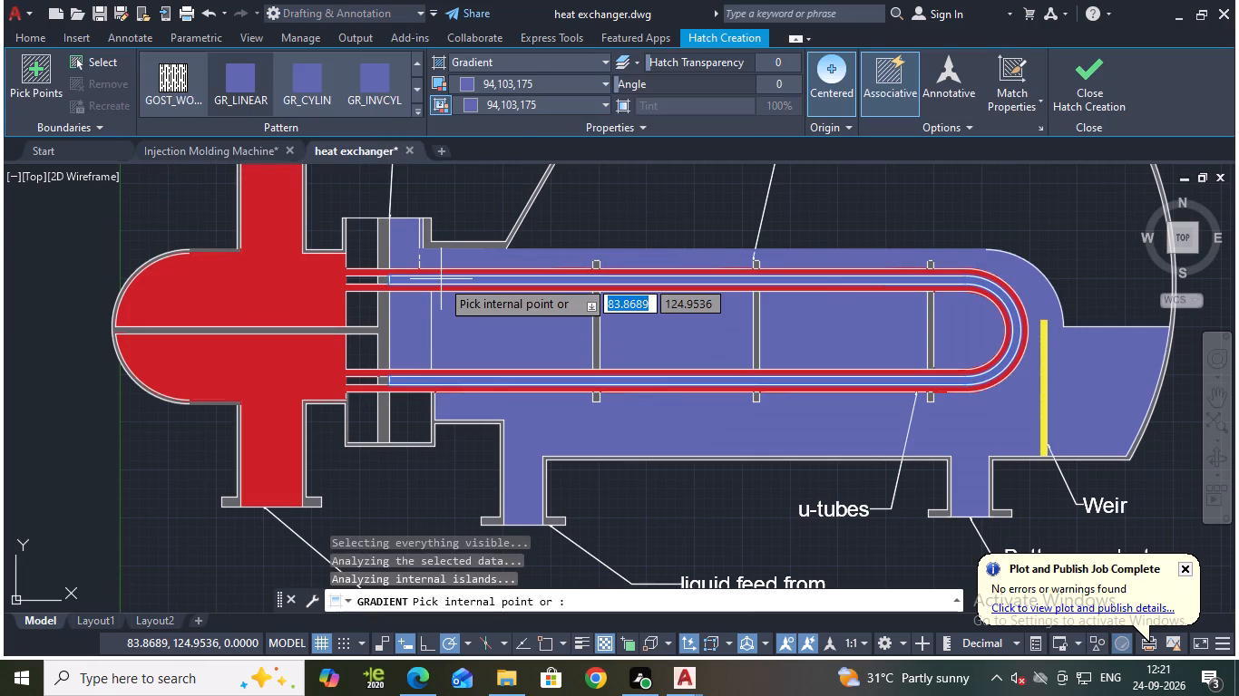
left_click(1087, 112)
key("Escape")
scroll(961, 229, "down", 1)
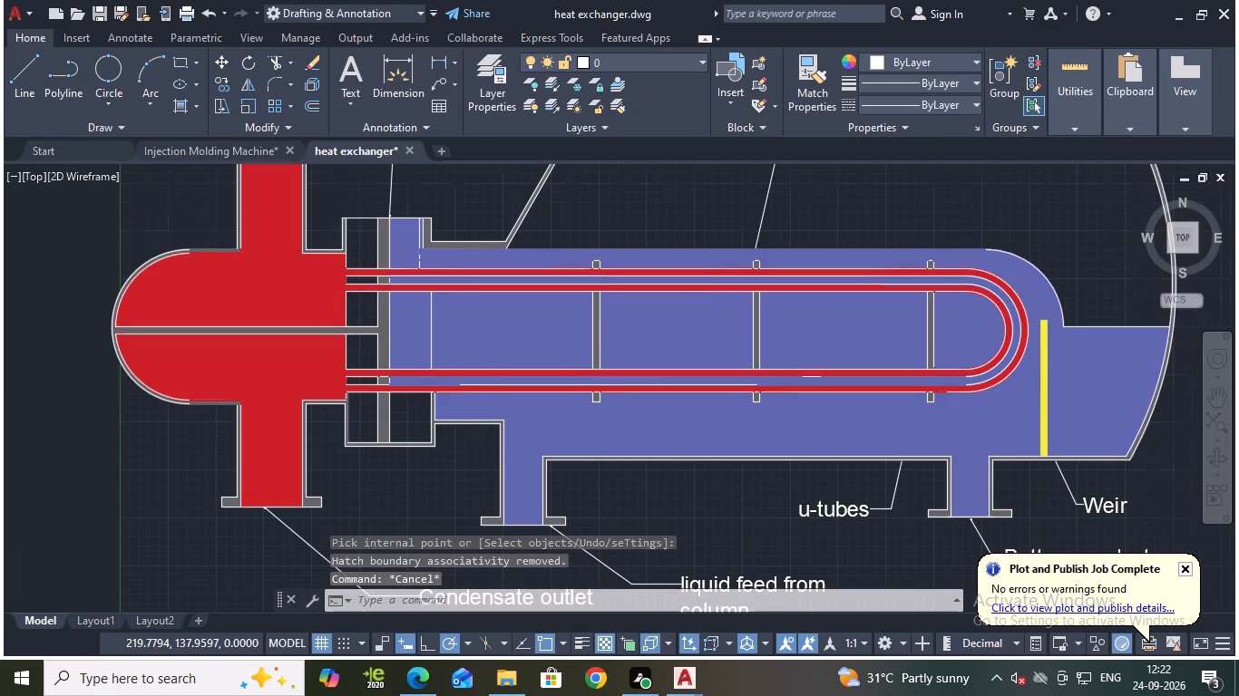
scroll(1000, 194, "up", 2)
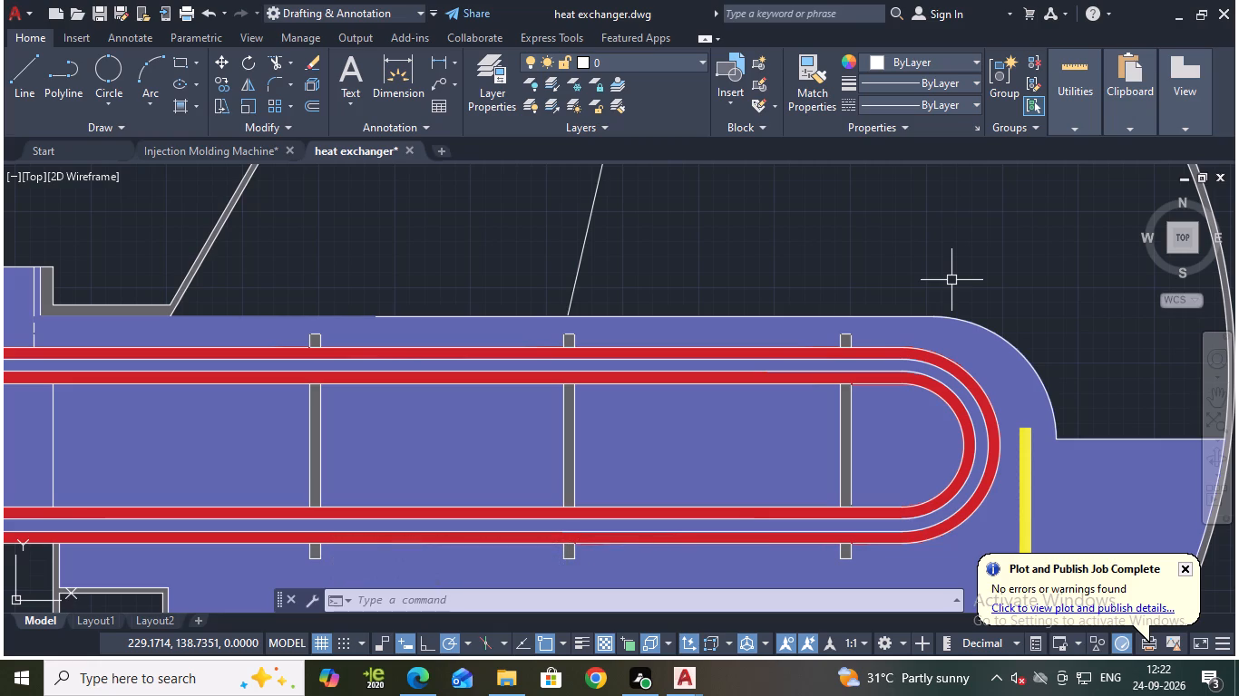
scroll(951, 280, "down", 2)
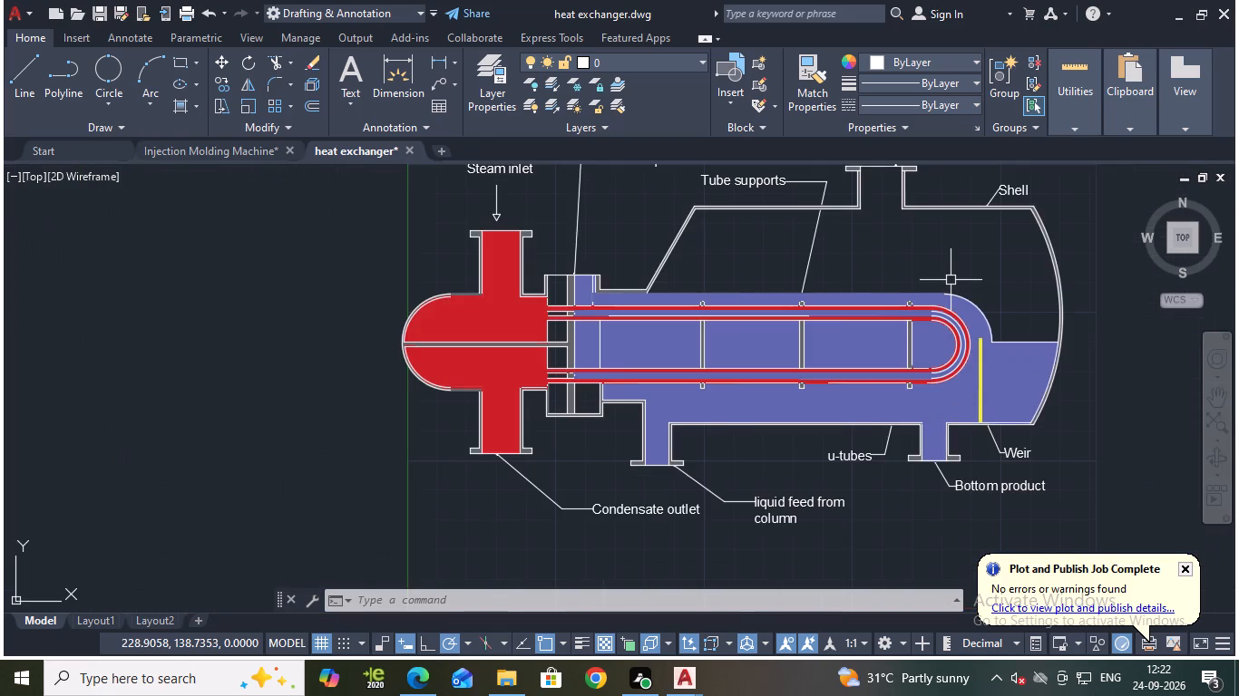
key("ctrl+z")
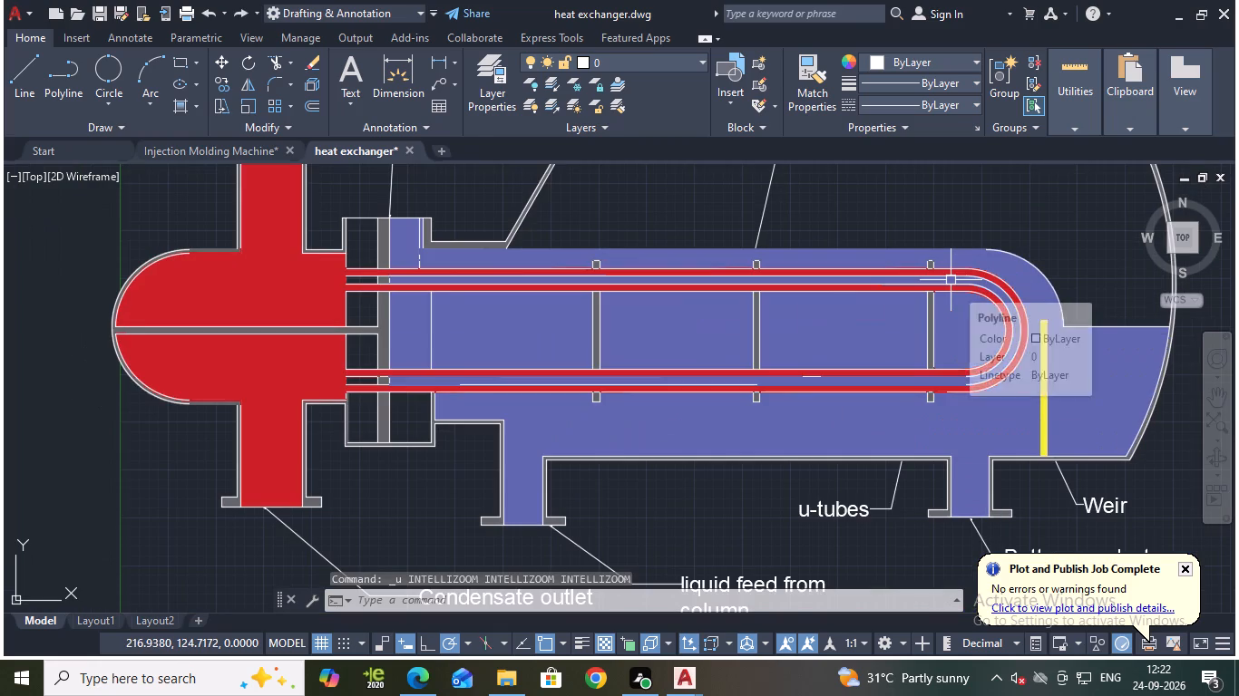
Undo the last gradient fill in the U-shaped gap between the two red tubes.
key("ctrl+z")
scroll(976, 223, "down", 1)
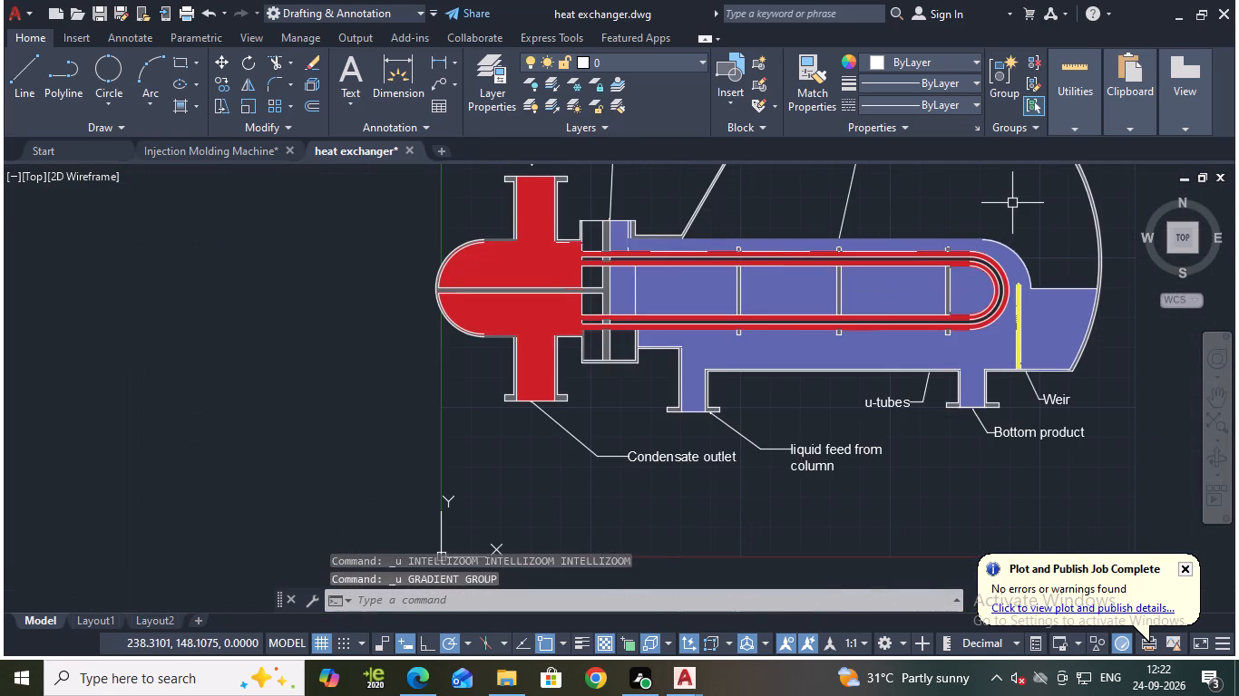
middle_click_drag(1002, 207, 849, 221)
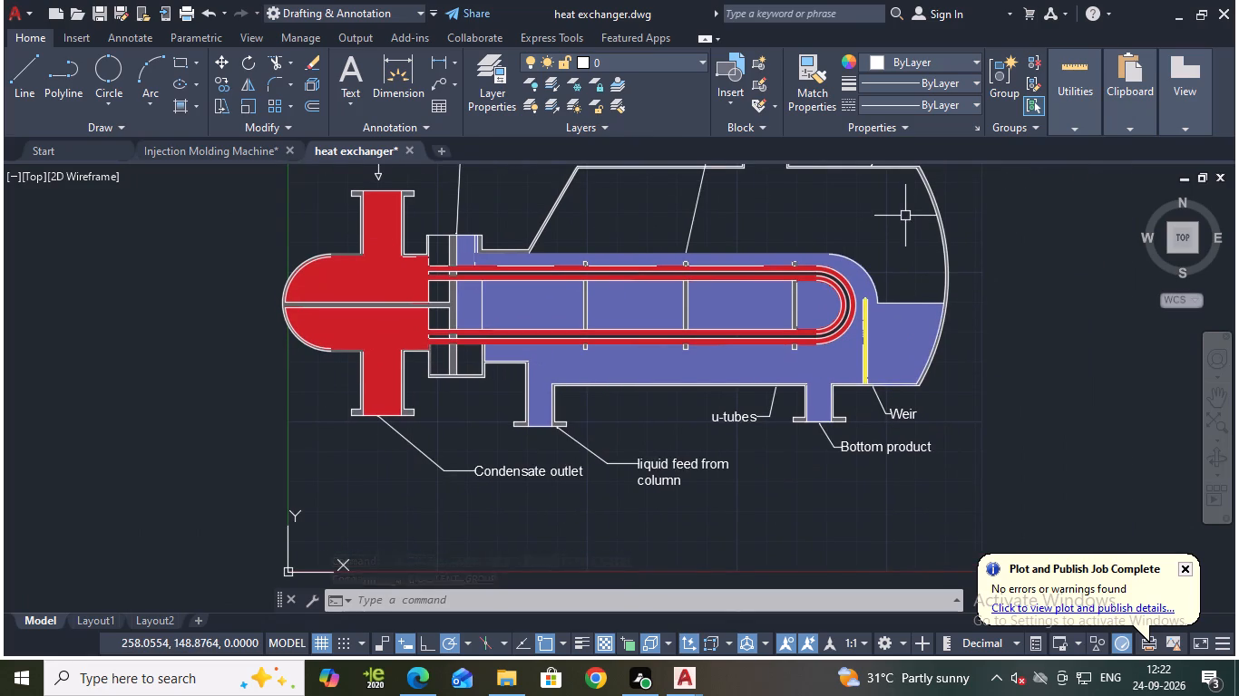
scroll(905, 216, "down", 1)
middle_click_drag(897, 217, 886, 282)
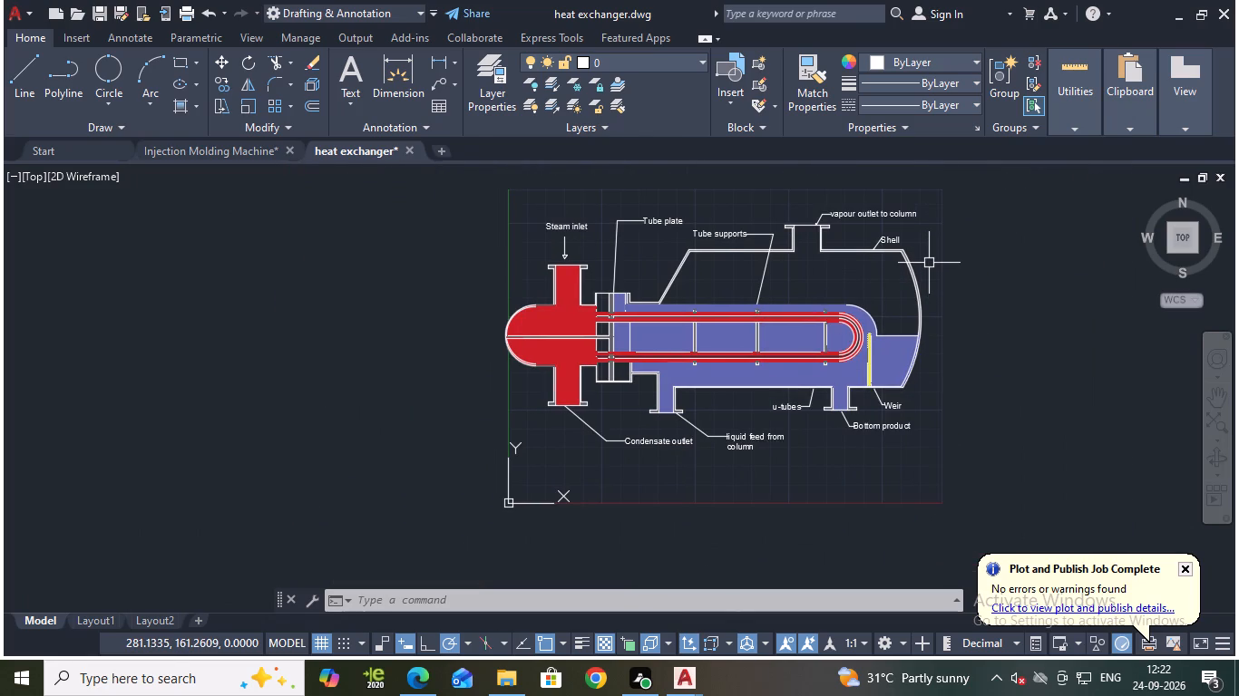
key("ctrl+z")
key("ctrl+z")
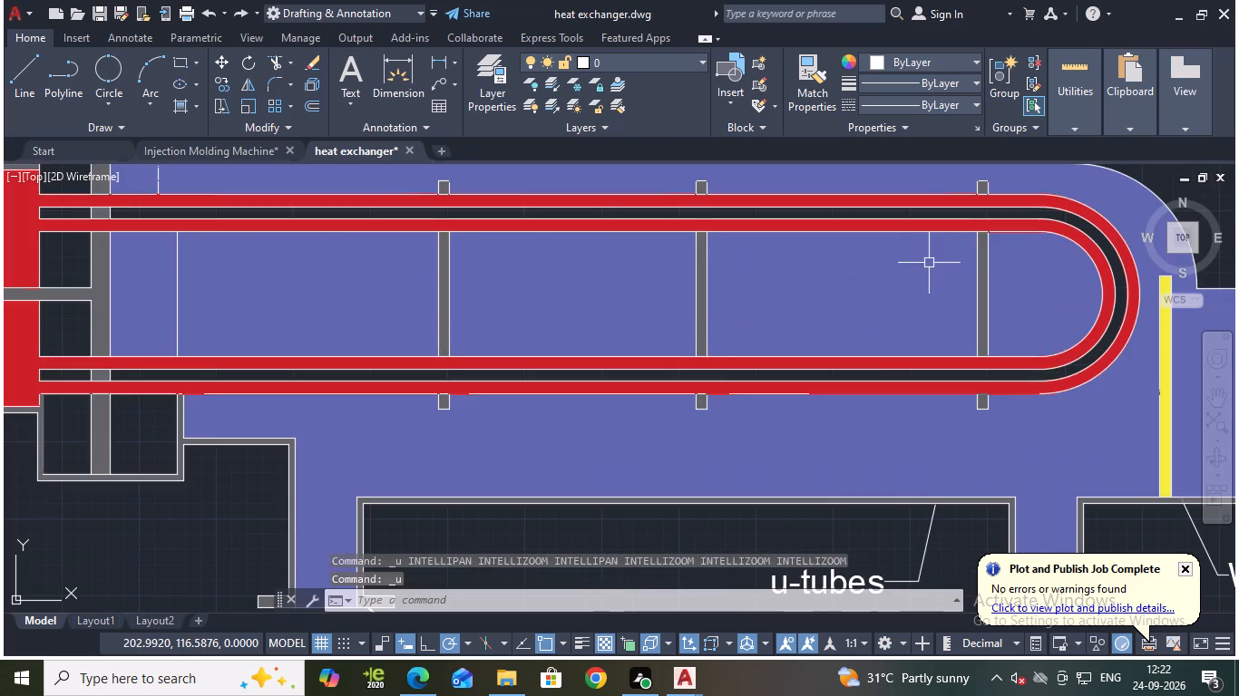
scroll(929, 263, "down", 1)
key("ctrl+z")
scroll(929, 263, "down", 2)
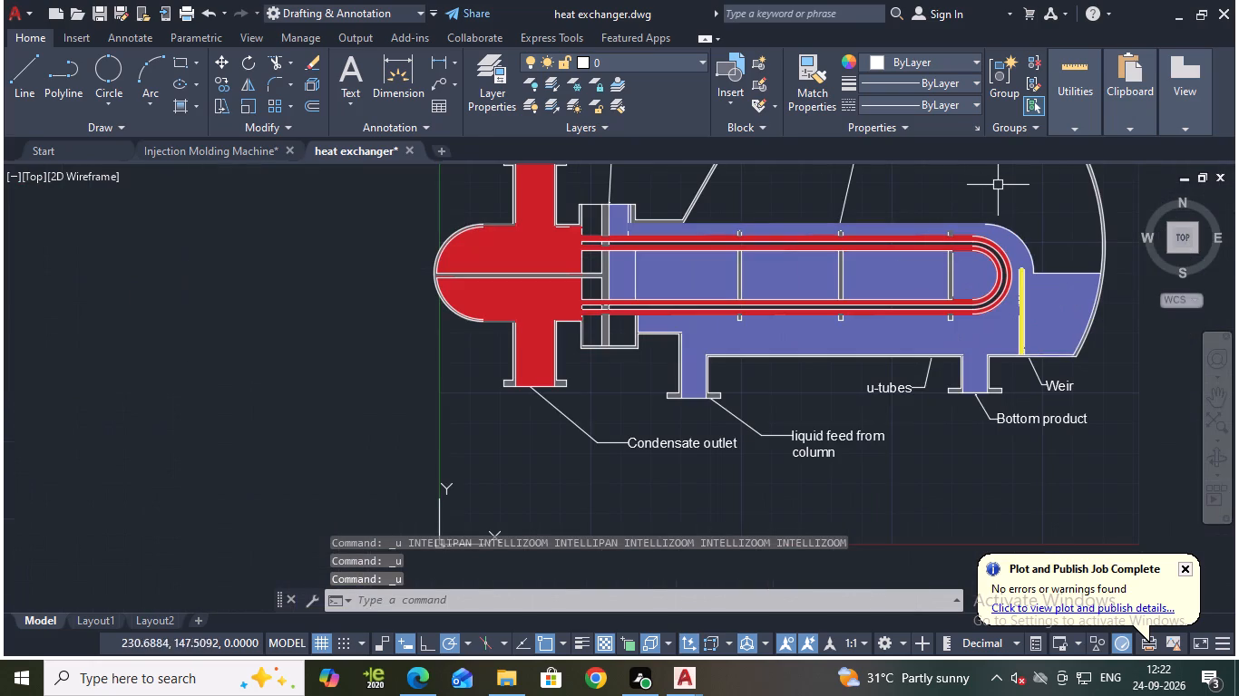
key("Escape")
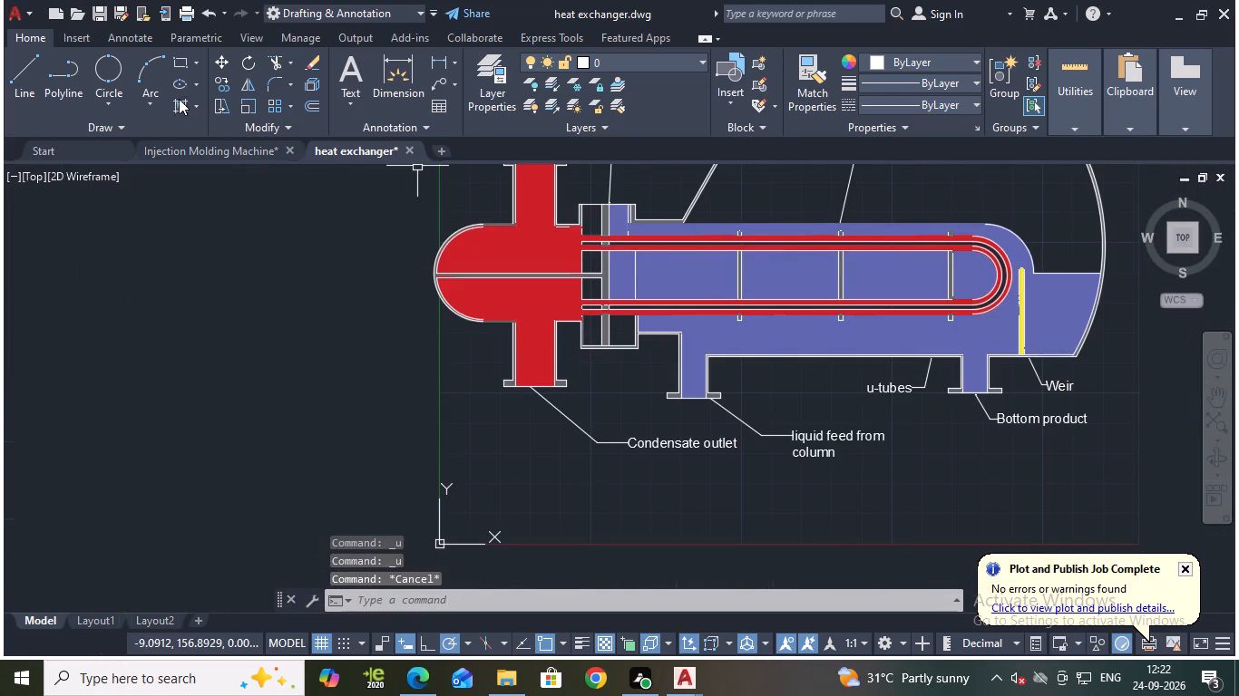
Fill the lower compartment on the shell side of the tube plate with the 94,103,175 linear gradient and finish the fill.
left_click(177, 98)
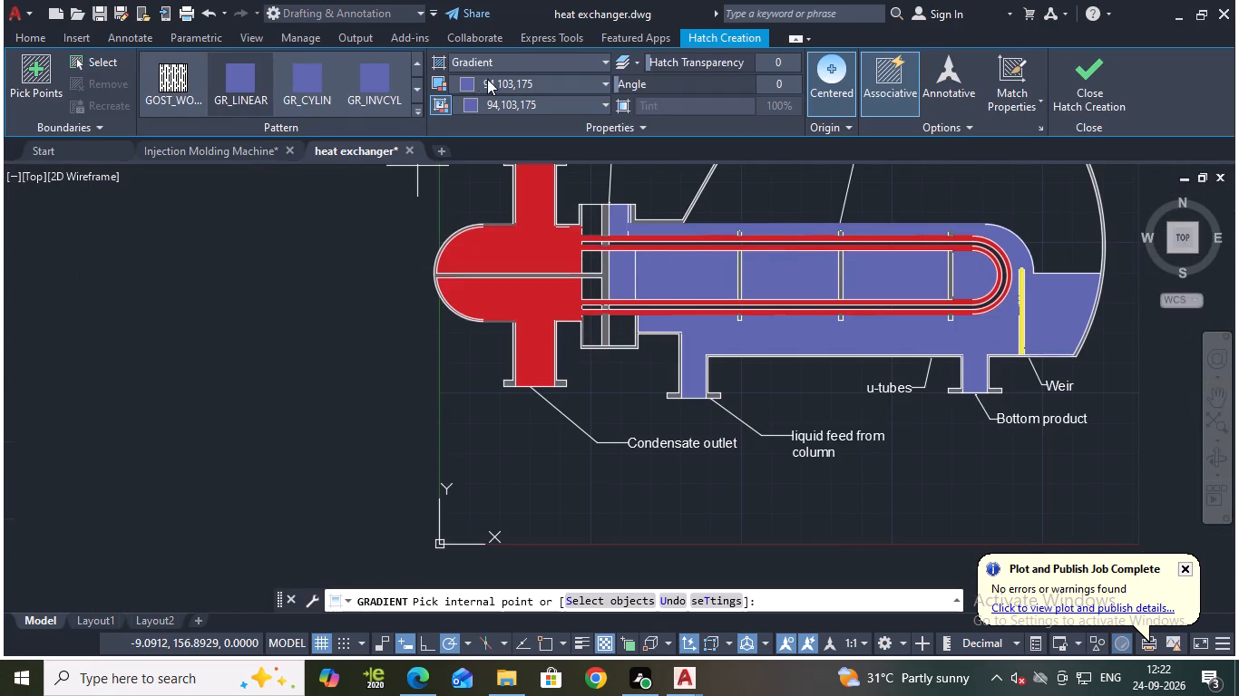
left_click(246, 82)
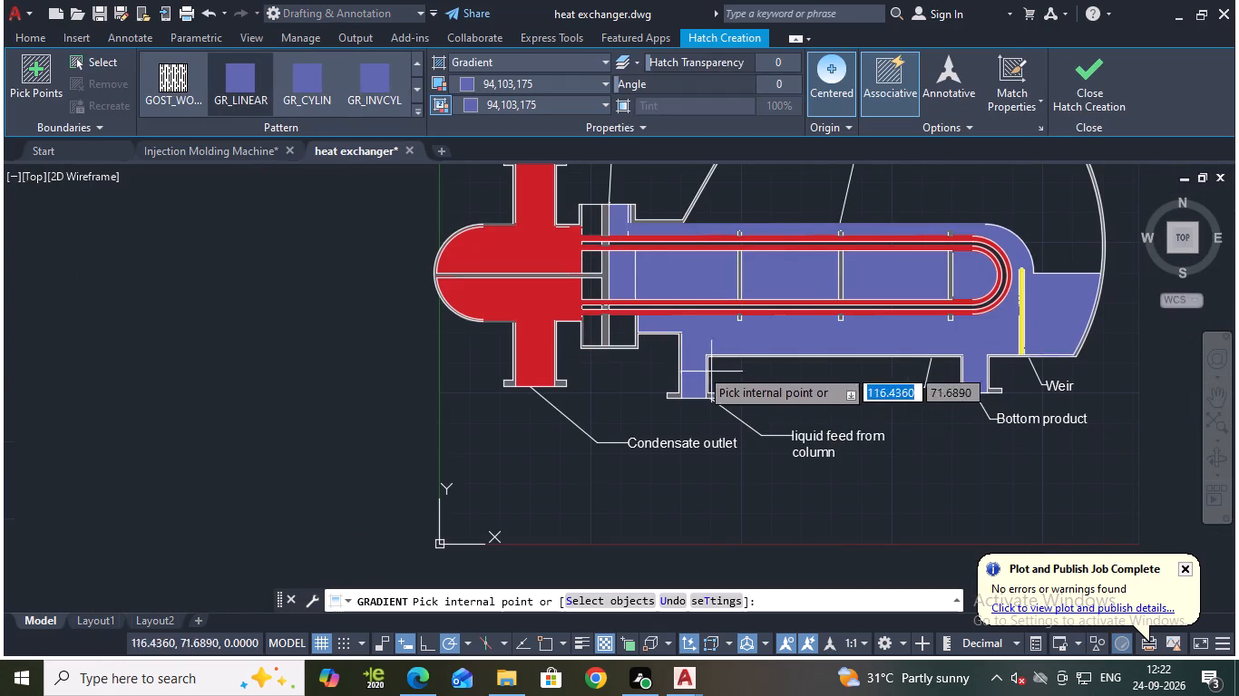
left_click(622, 336)
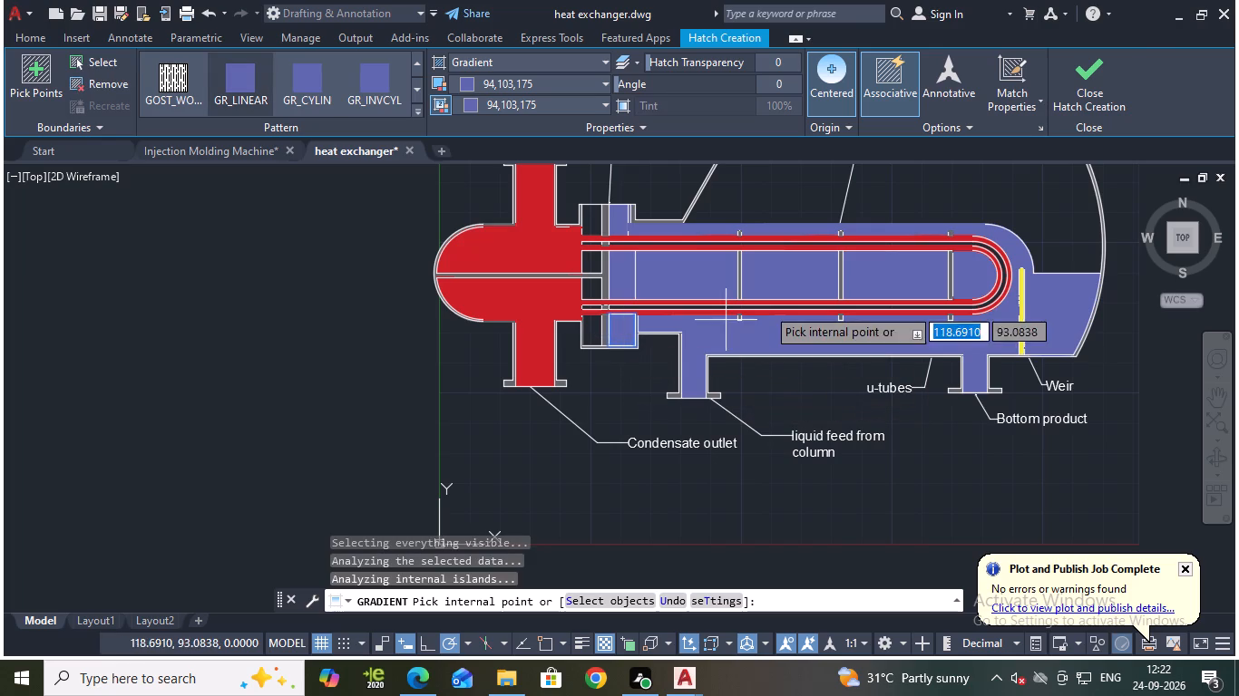
left_click(1090, 72)
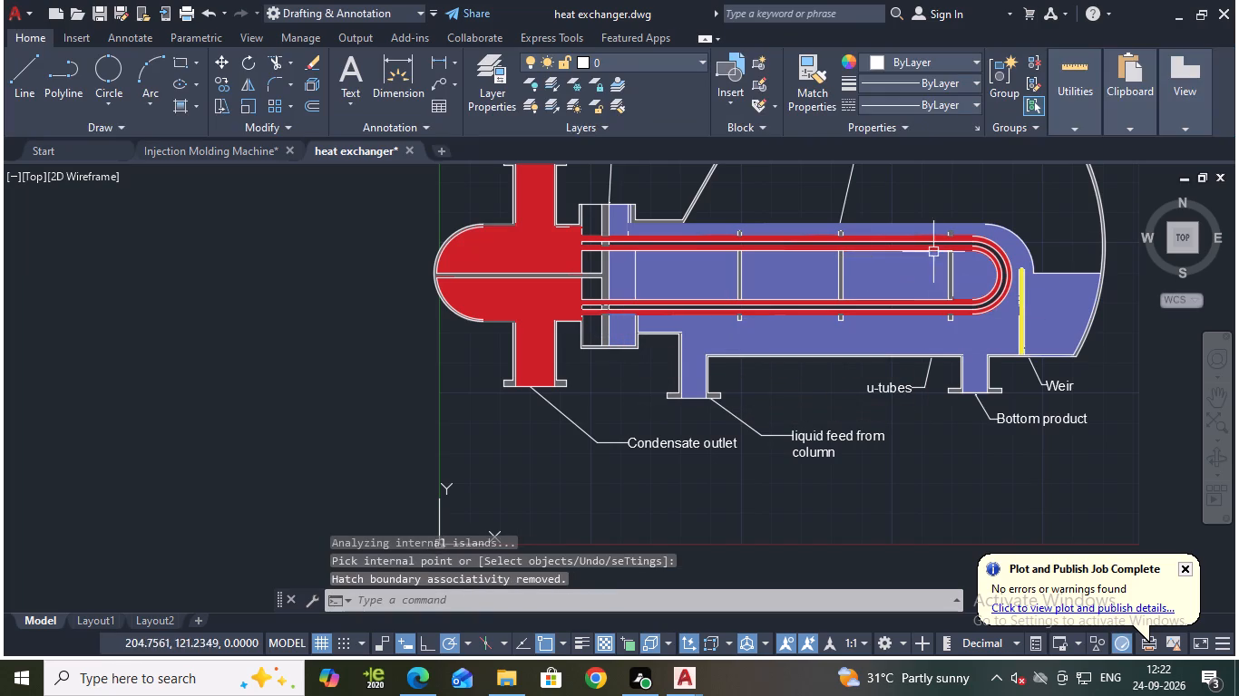
Fill the shell's vapour space and vapour outlet, on both sides of the tube supports leader, with a gradient using DIC 1 for both colours.
left_click(179, 103)
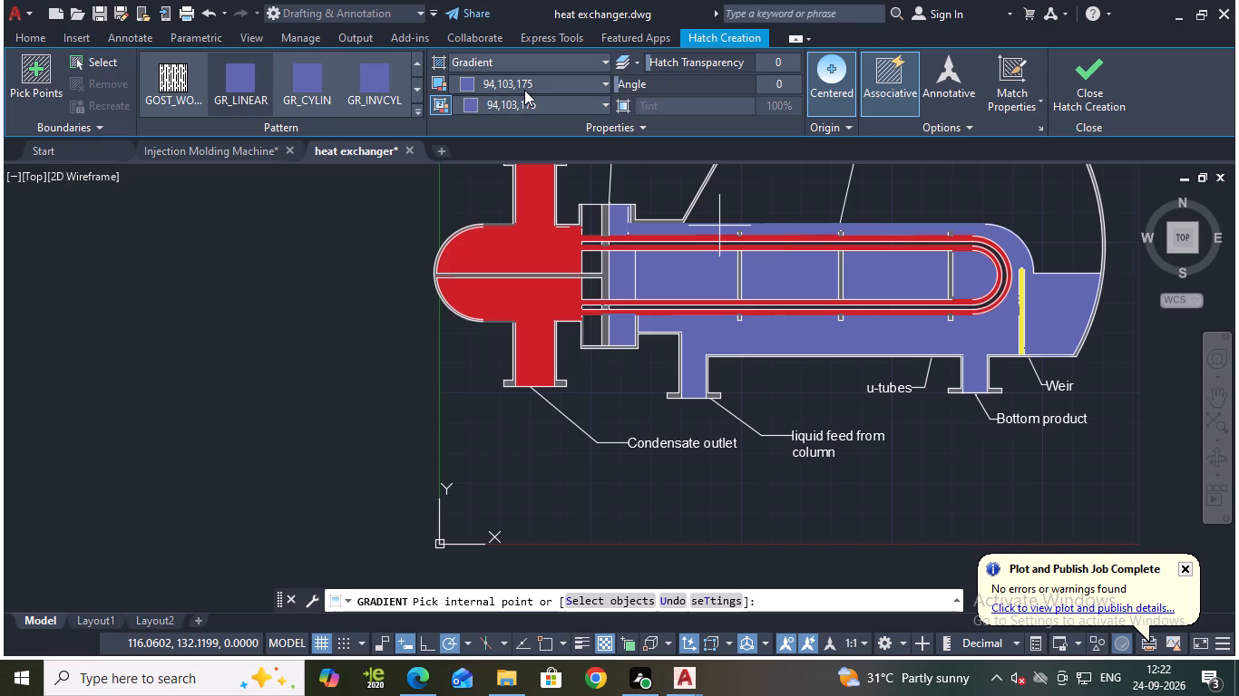
left_click(524, 90)
left_click(495, 255)
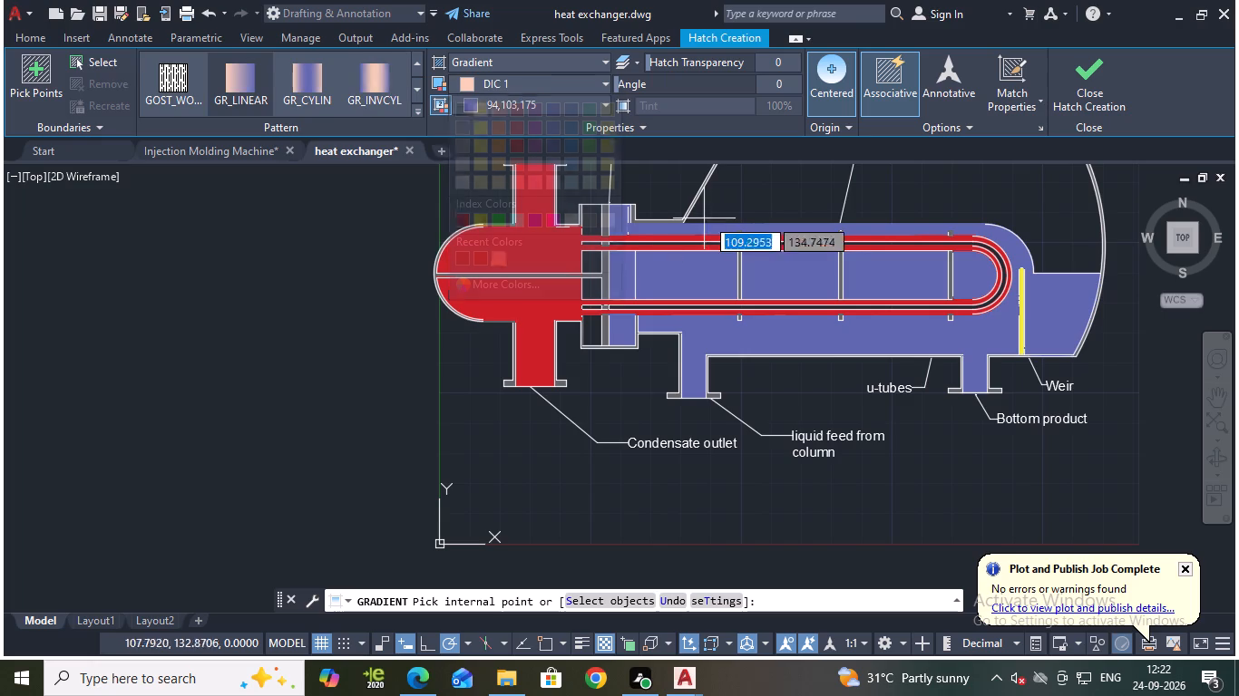
left_click(736, 192)
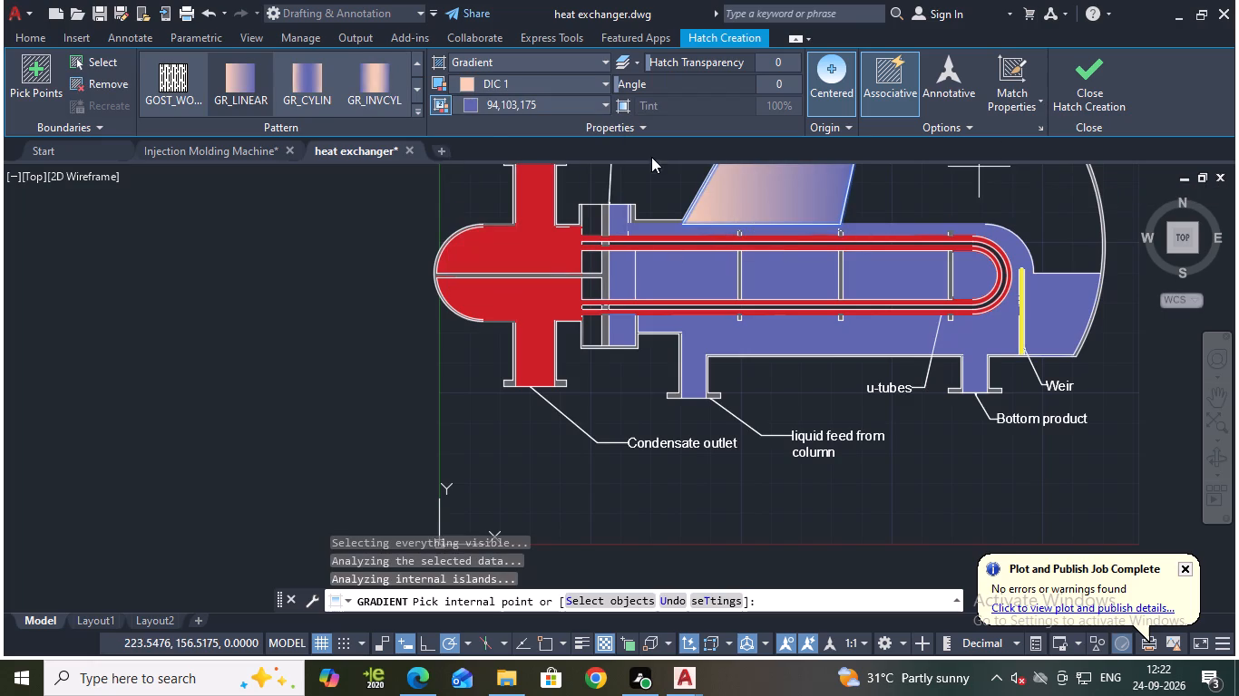
left_click(500, 105)
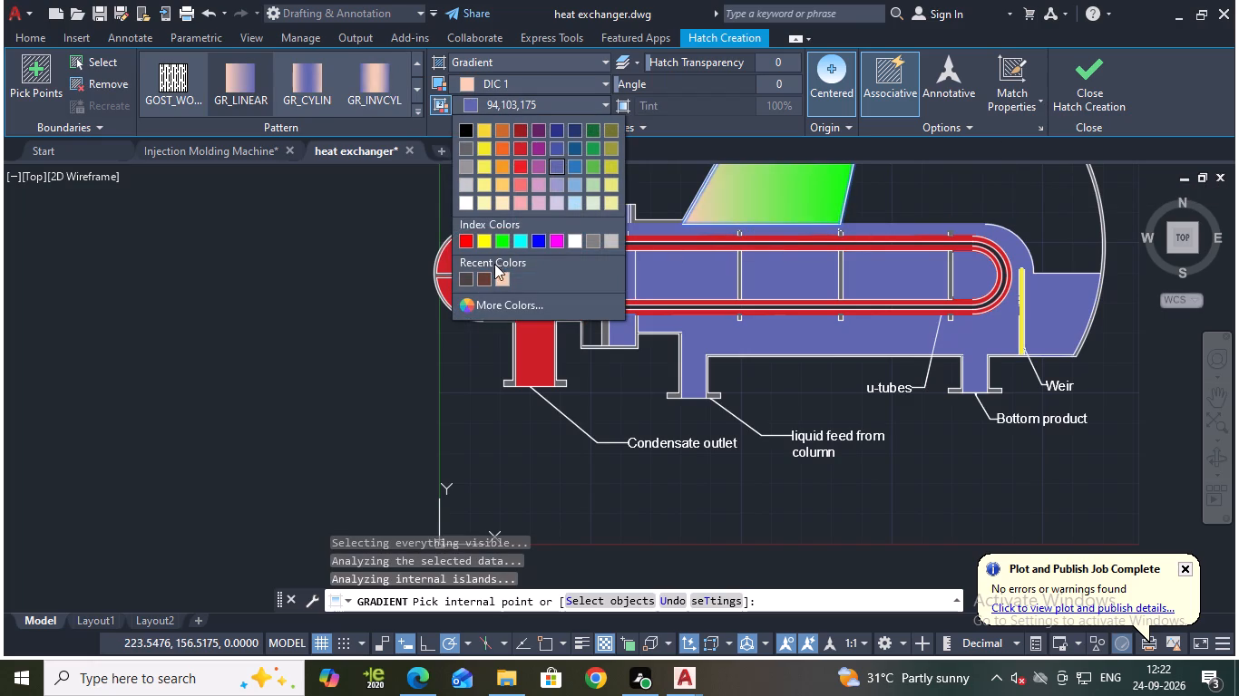
left_click(495, 273)
left_click(924, 180)
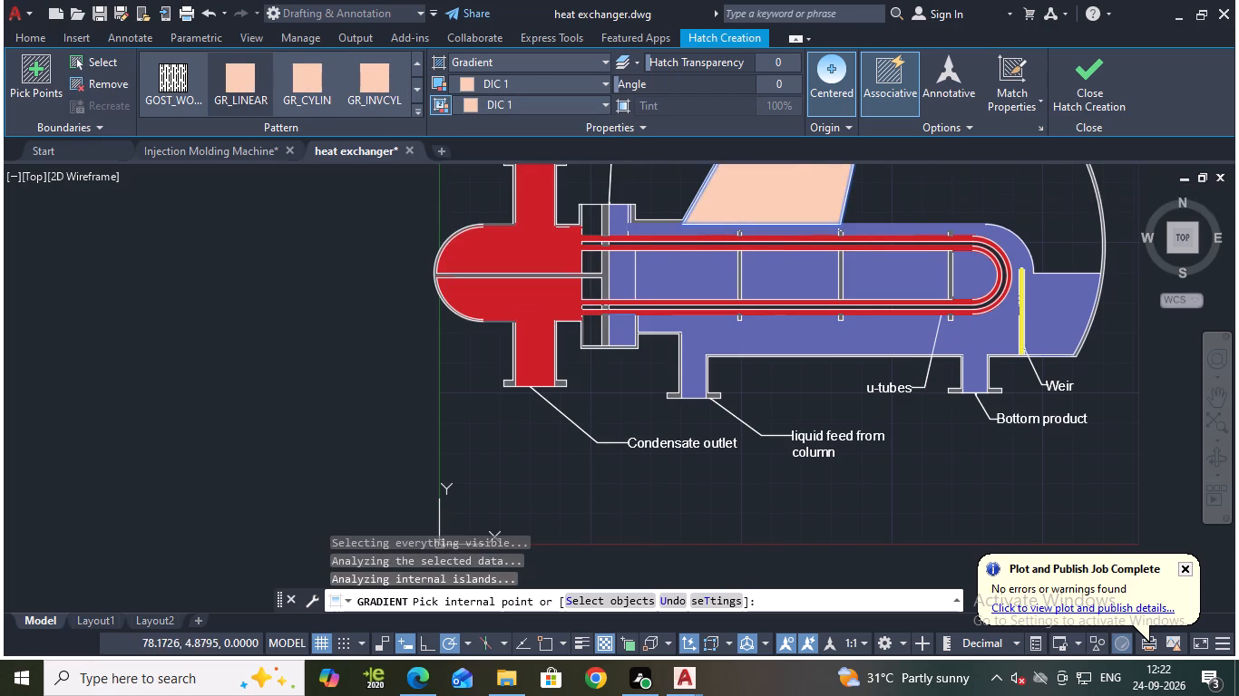
left_click(648, 171)
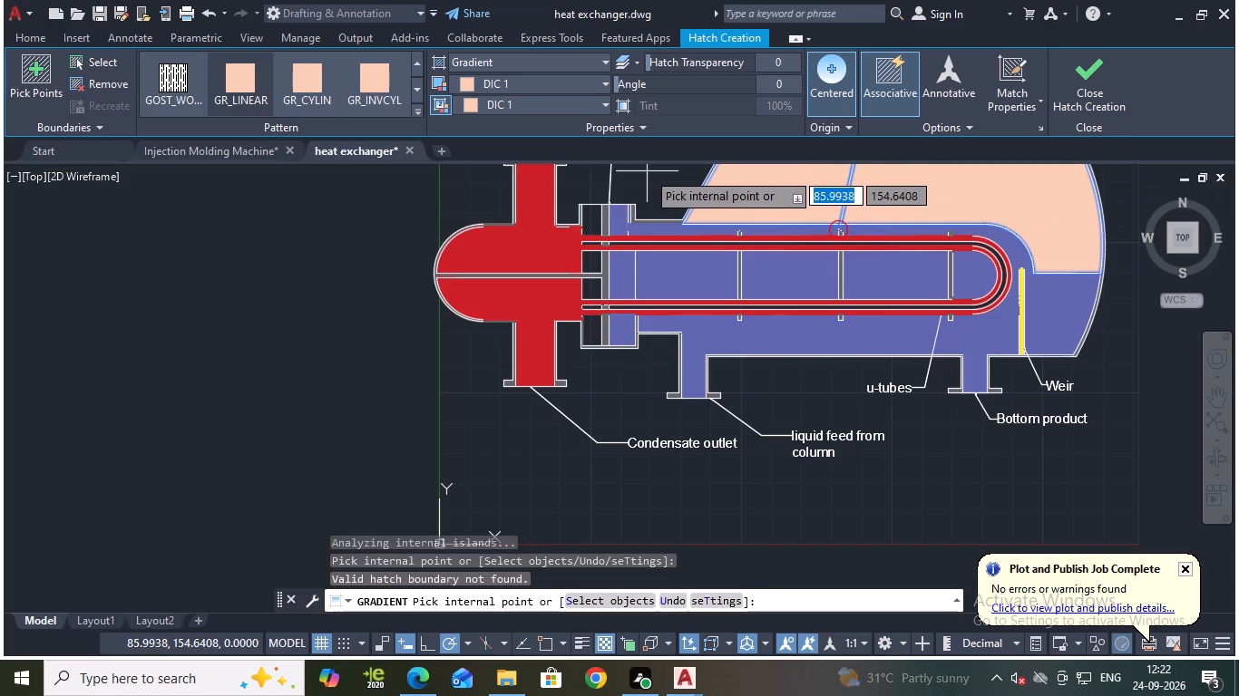
scroll(647, 171, "down", 1)
middle_click_drag(943, 206, 813, 359)
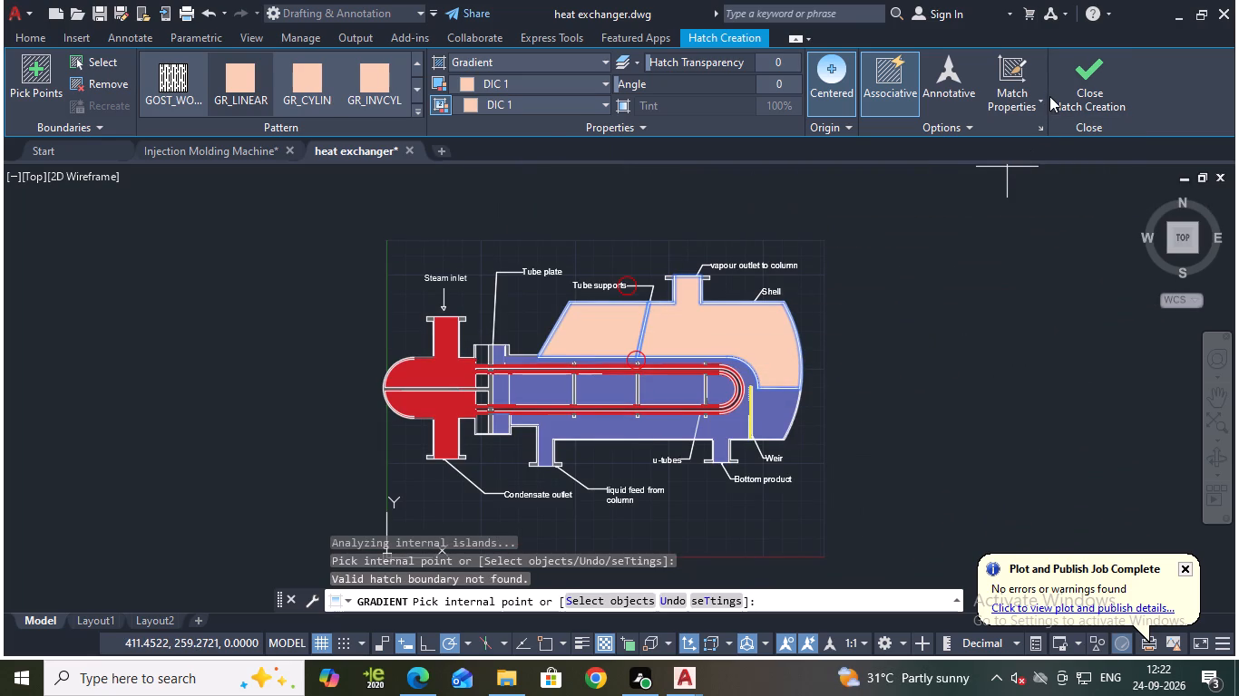
key("Escape")
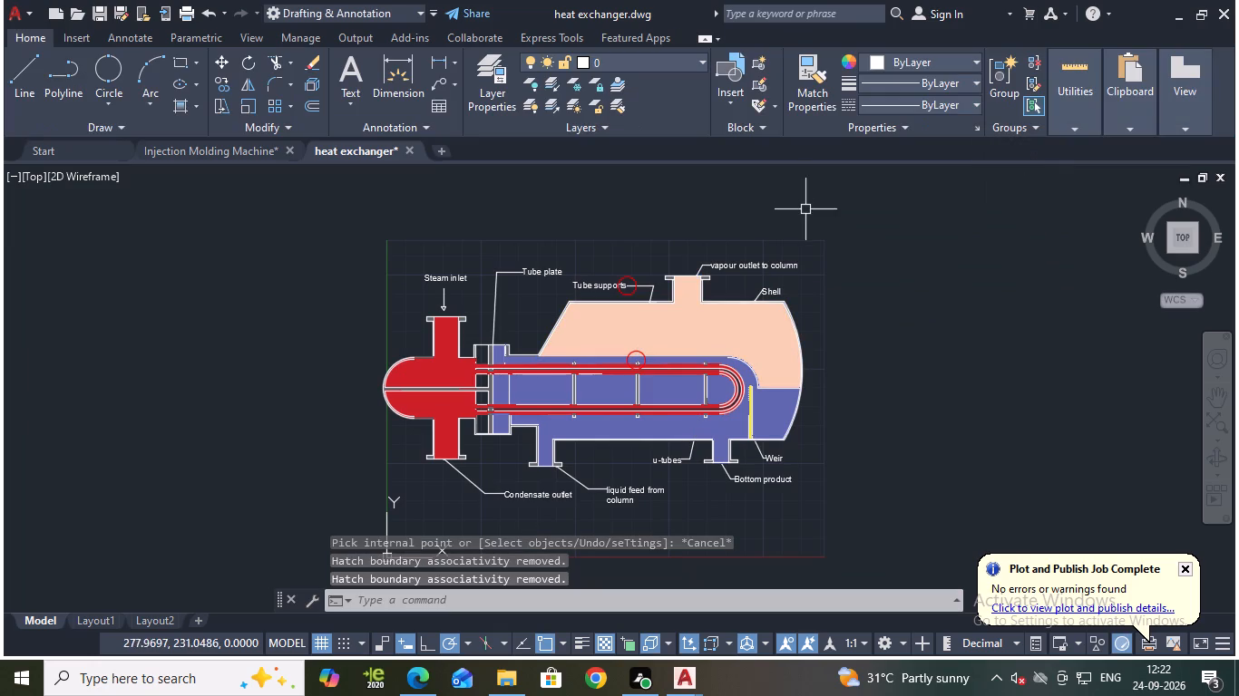
left_click(178, 102)
key("Escape")
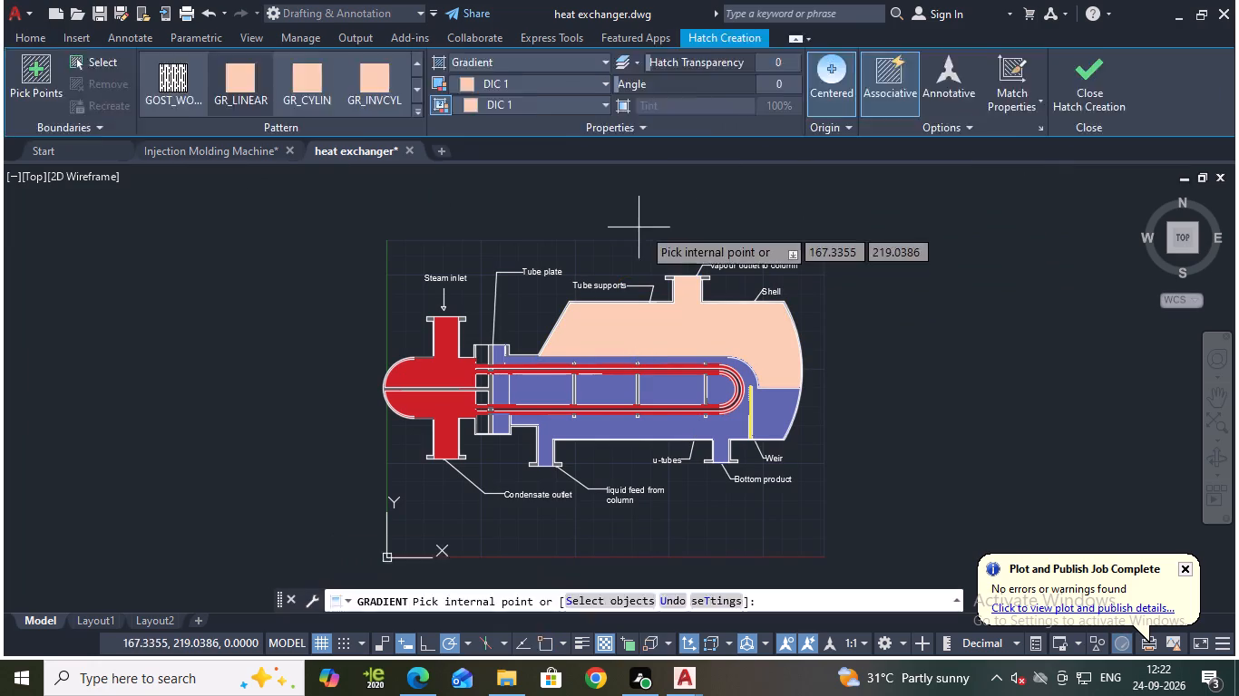
Set the transparency of the DIC 1 vapour space fill to 51 and finish the hatch edit.
scroll(802, 264, "up", 1)
scroll(676, 307, "up", 2)
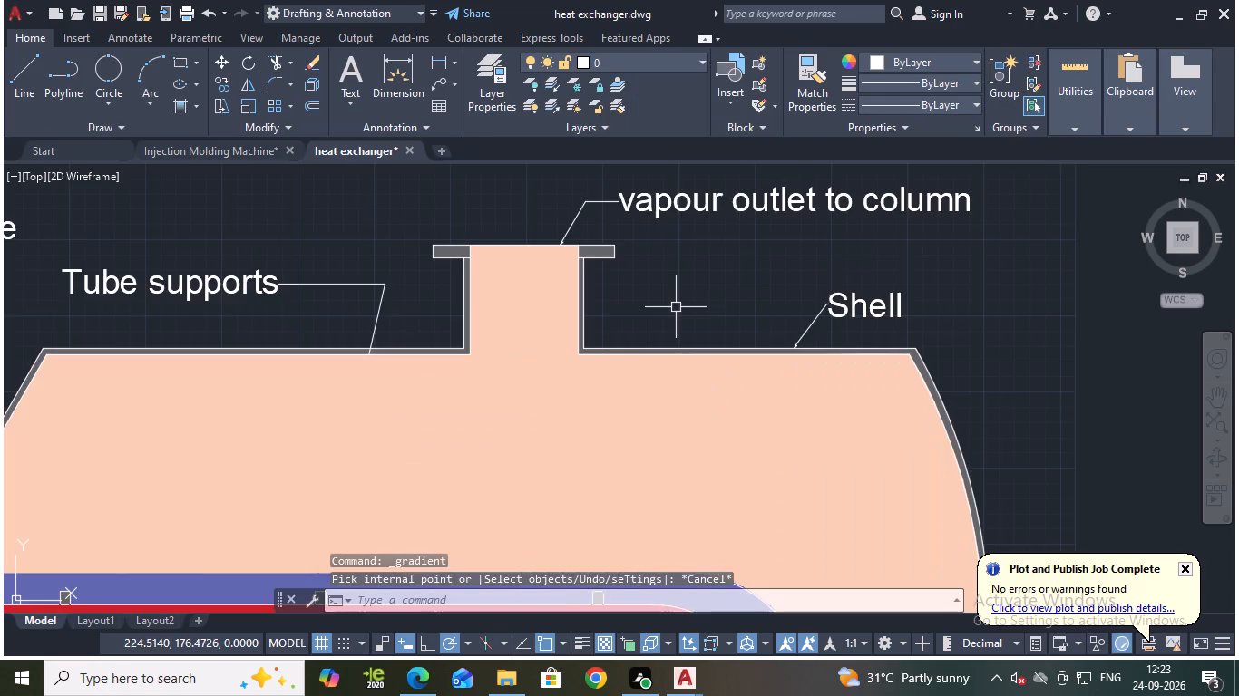
scroll(675, 307, "down", 3)
double_click(675, 344)
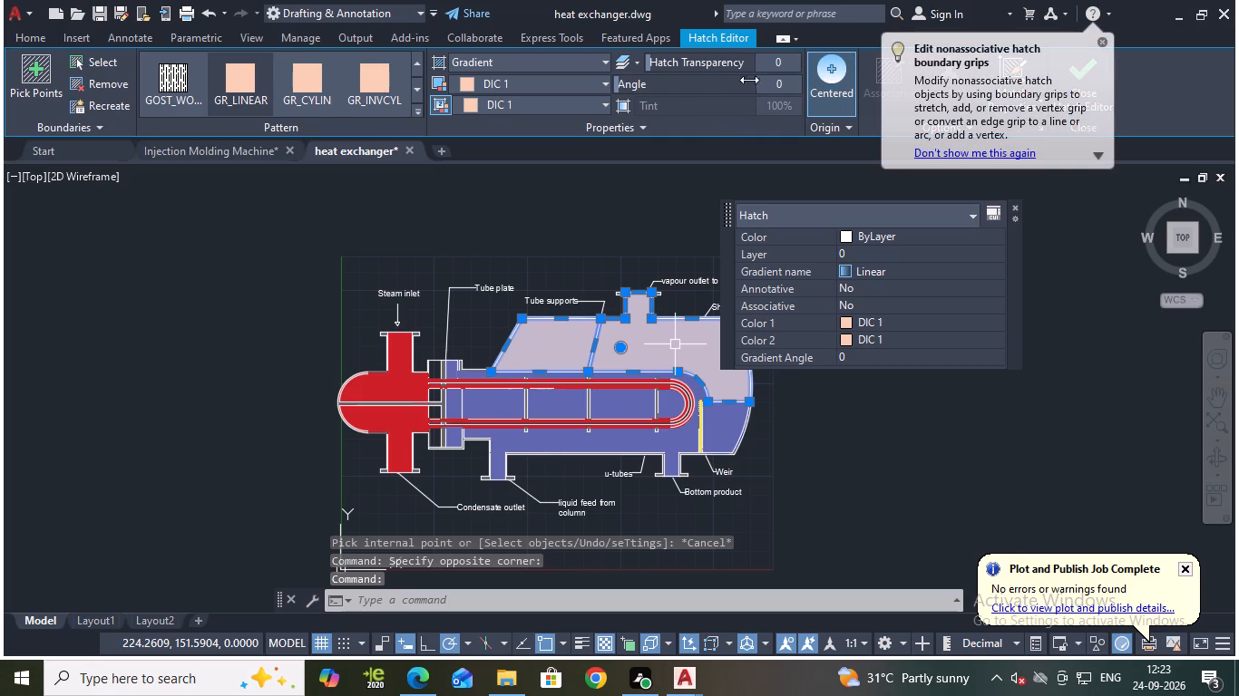
left_click(759, 65)
left_click_drag(785, 63, 793, 63)
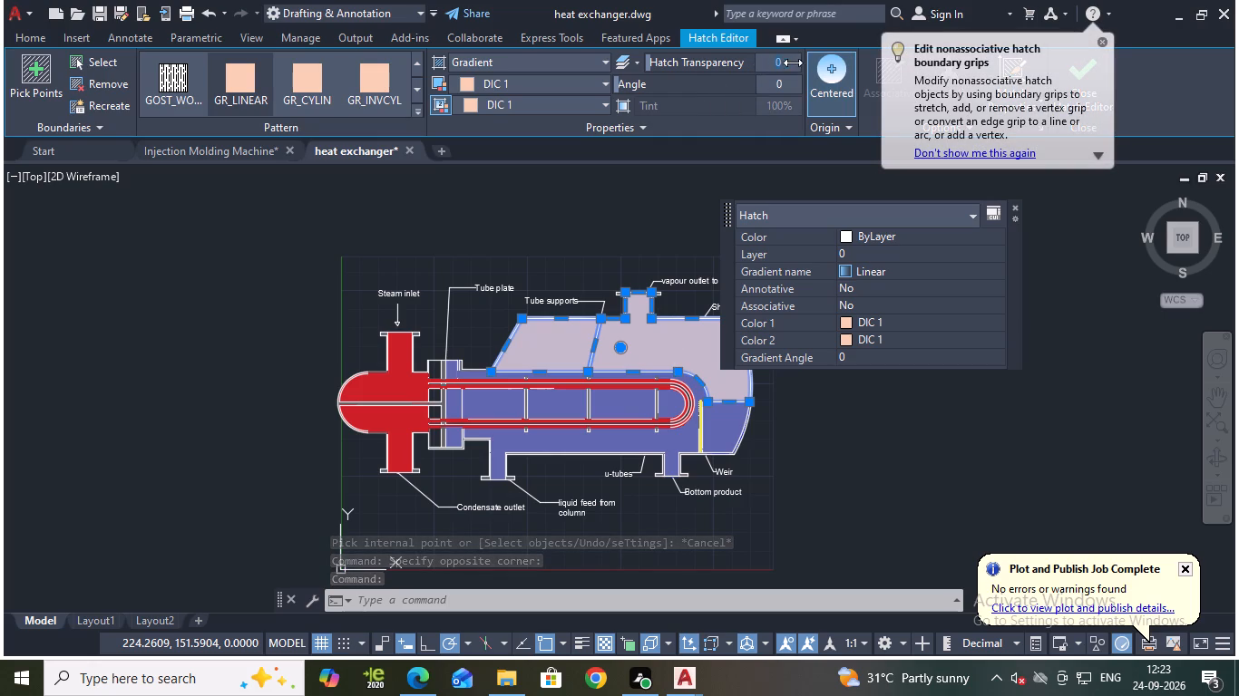
left_click_drag(793, 63, 827, 63)
left_click_drag(655, 62, 755, 57)
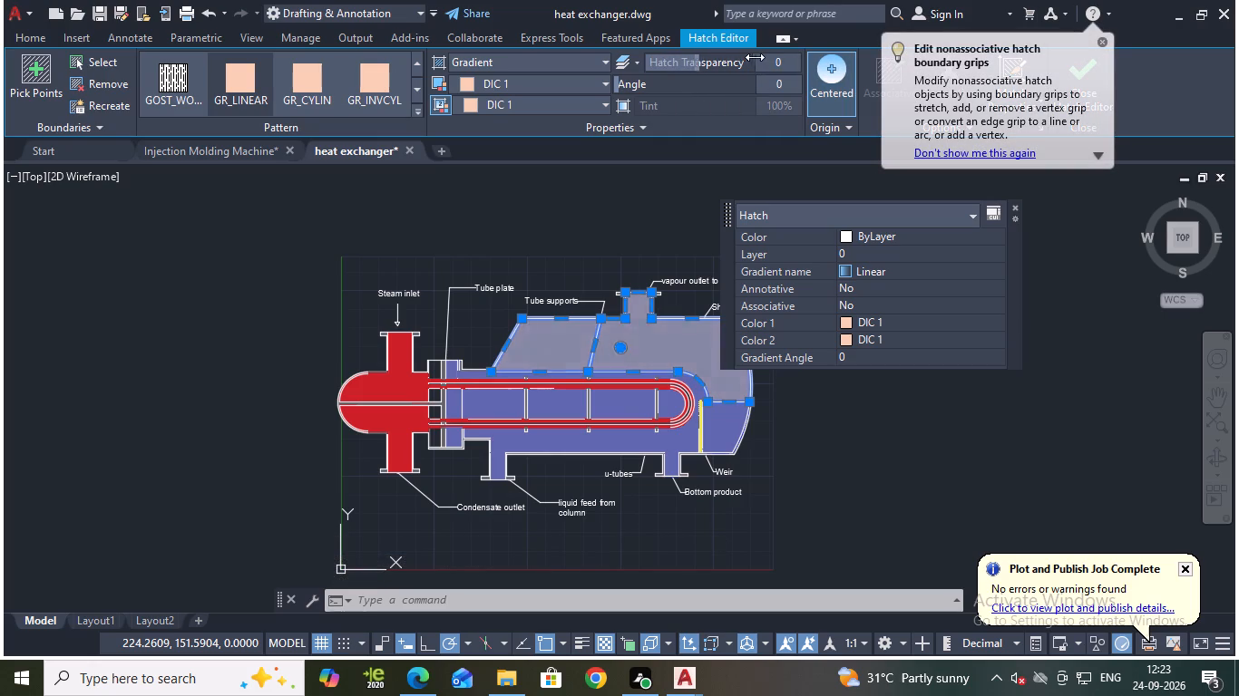
left_click_drag(755, 57, 759, 56)
left_click(1070, 58)
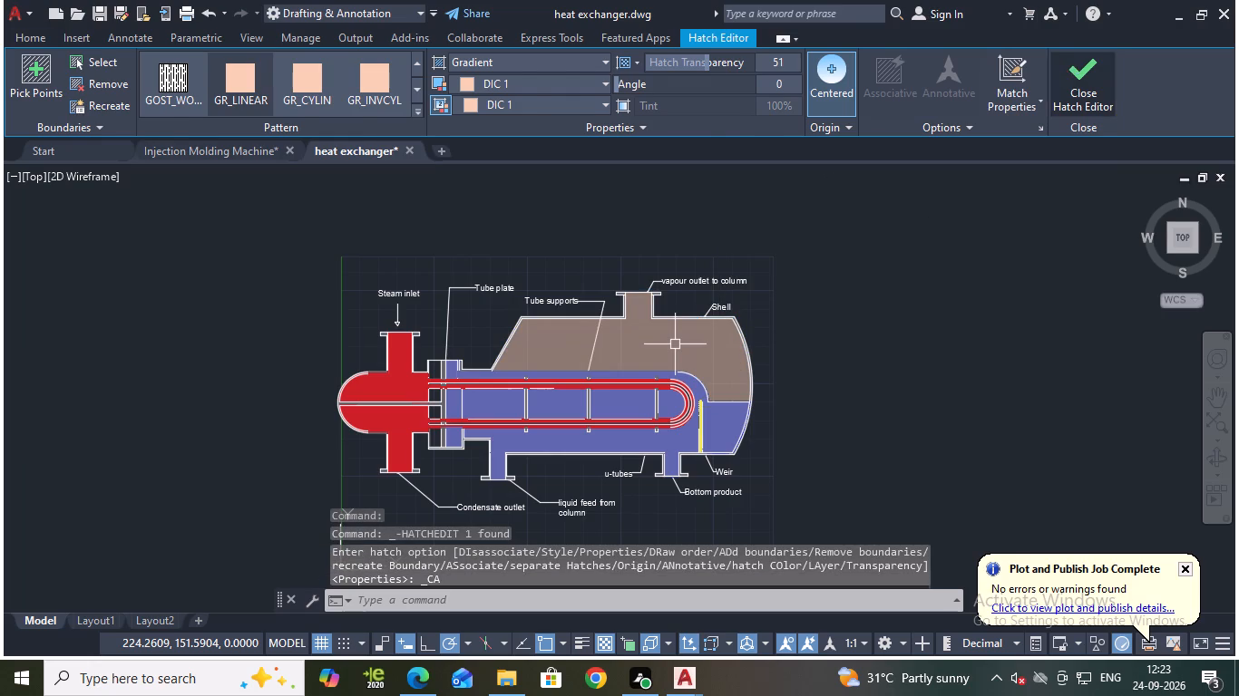
key("Escape")
Fill the four compartments between the channel head and the tube plate with a gradient using 205,32,39 for both colours.
scroll(886, 245, "down", 1)
scroll(756, 331, "up", 2)
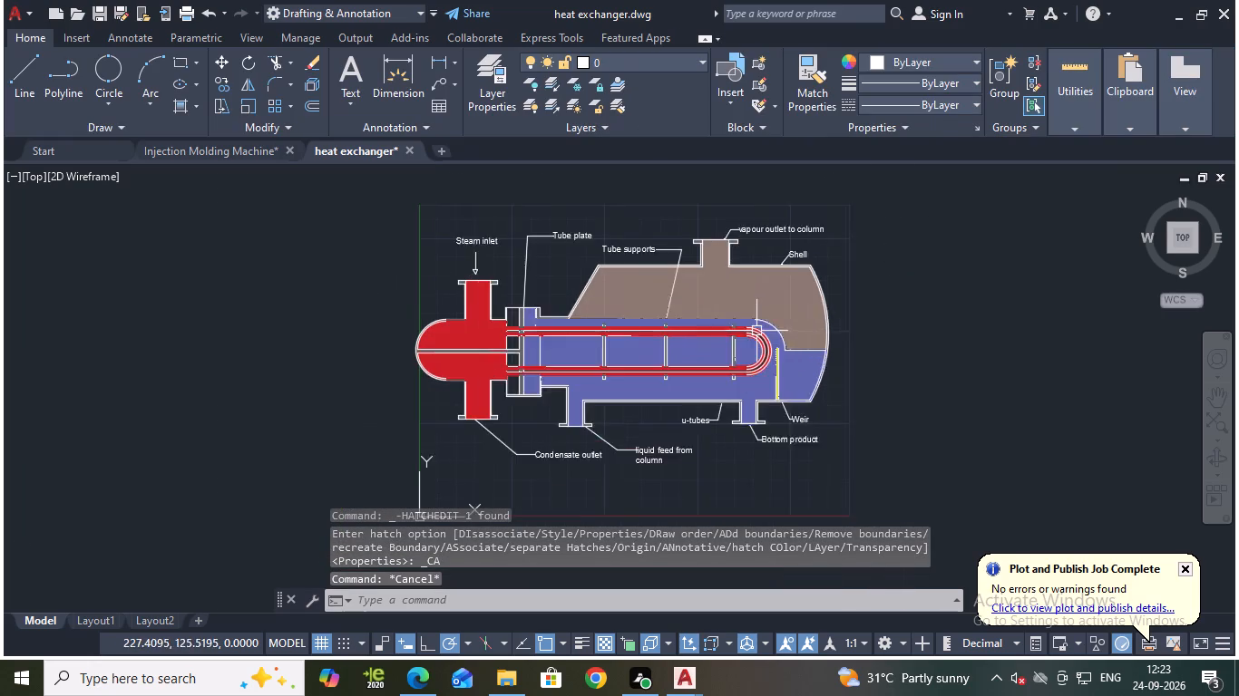
middle_click_drag(906, 248, 911, 250)
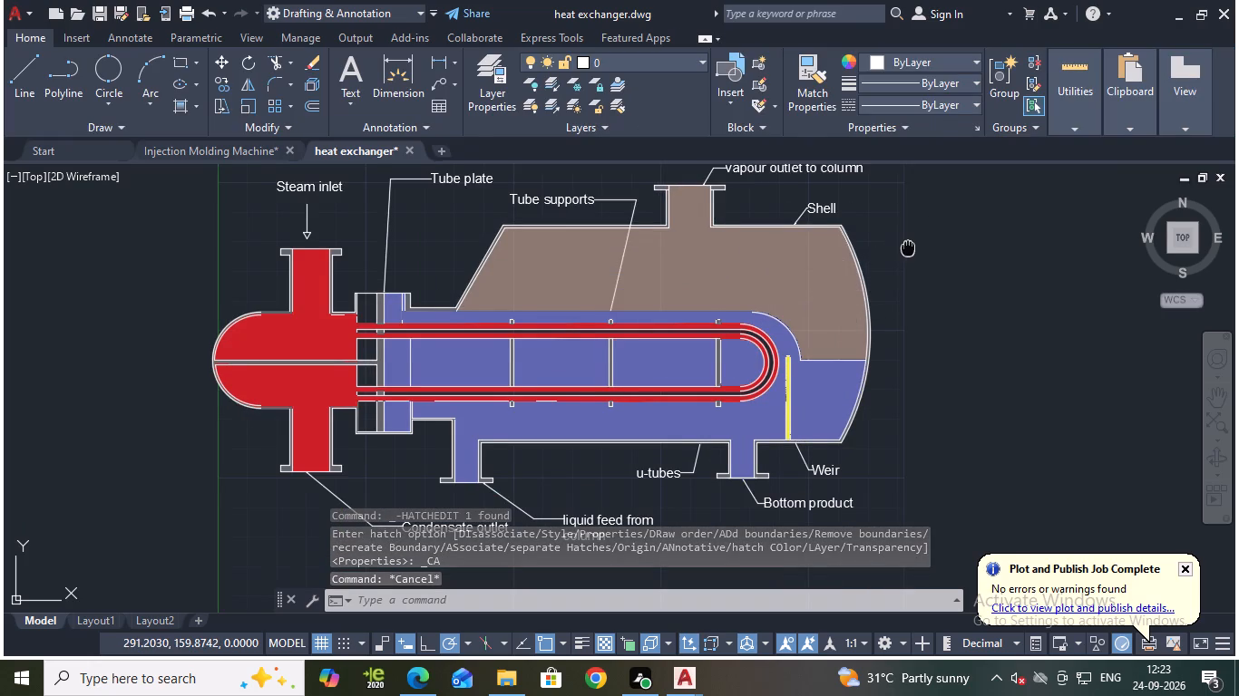
middle_click_drag(911, 250, 934, 257)
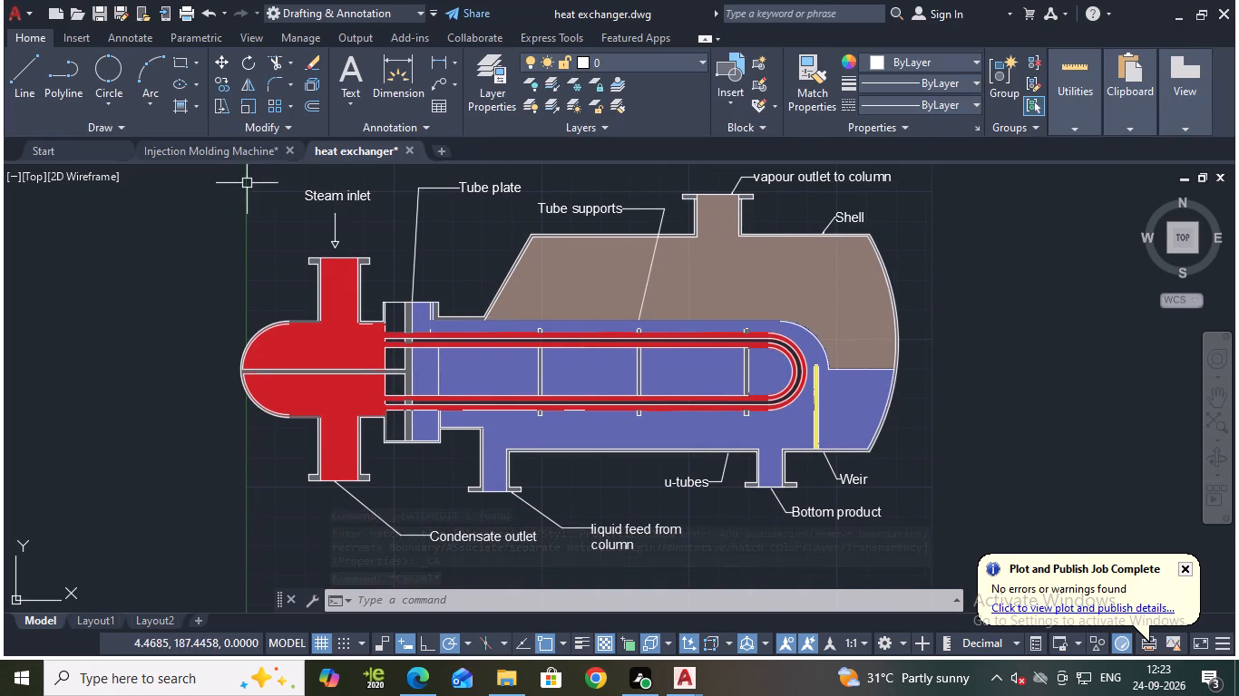
left_click(176, 108)
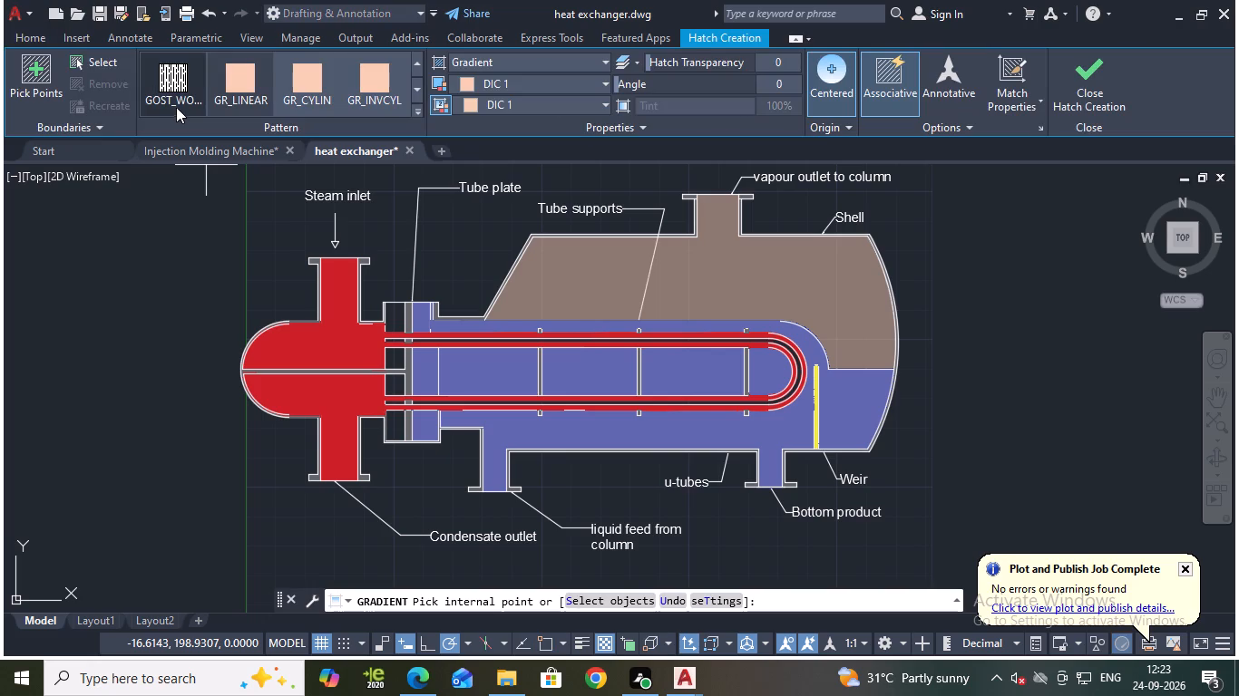
left_click(502, 67)
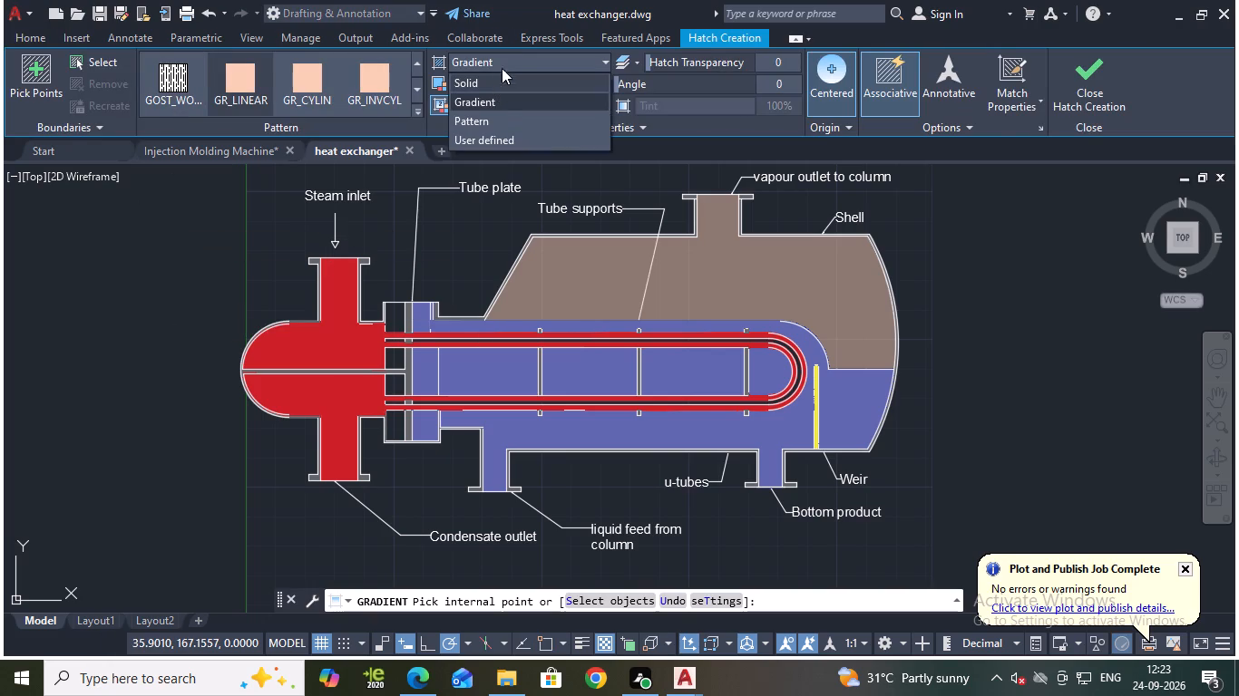
left_click(497, 101)
left_click(500, 86)
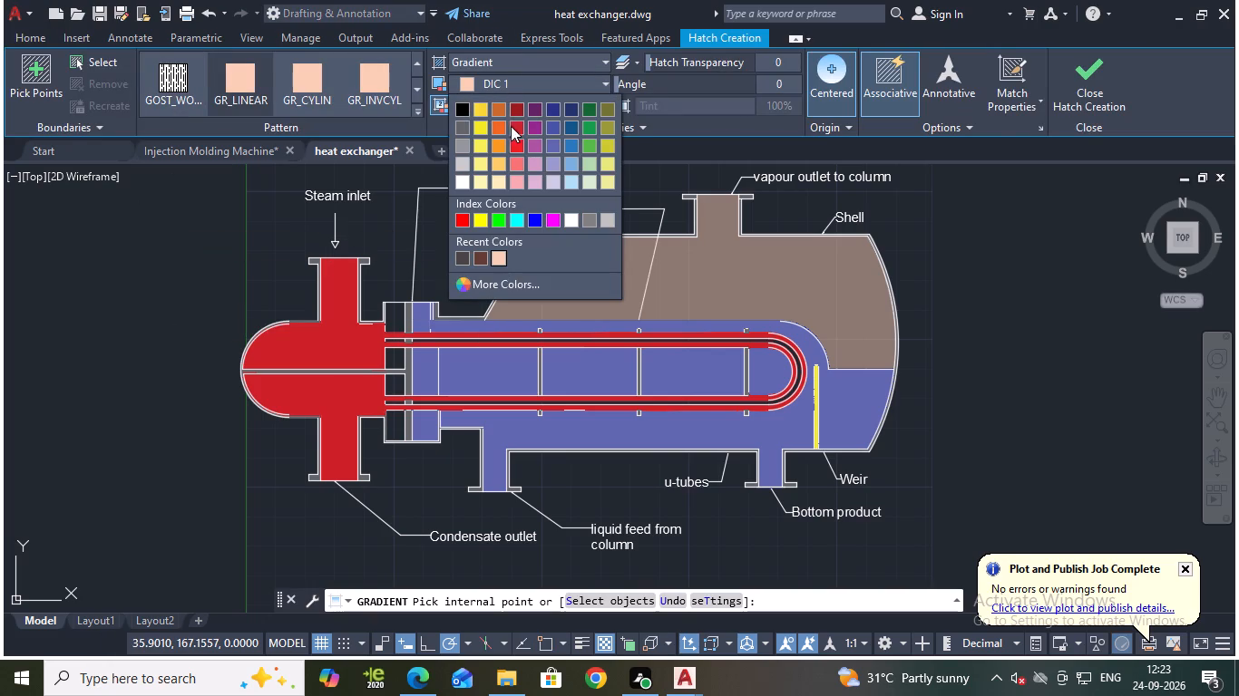
left_click(511, 130)
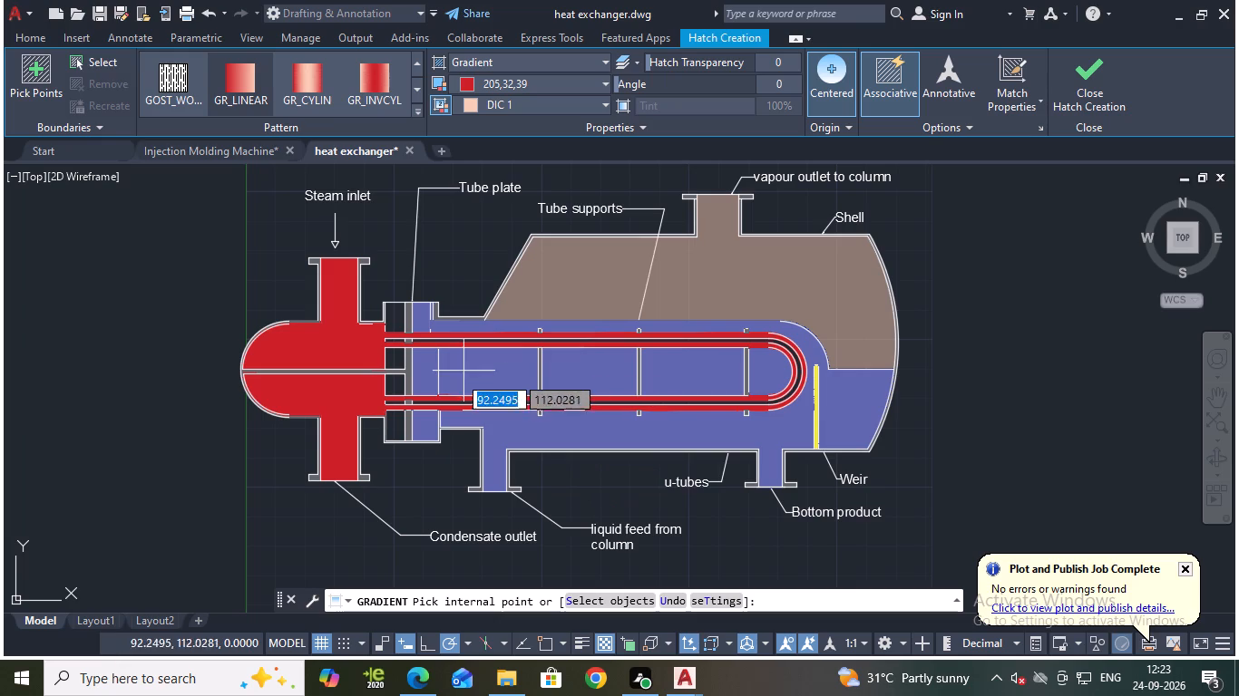
left_click(395, 330)
left_click(532, 106)
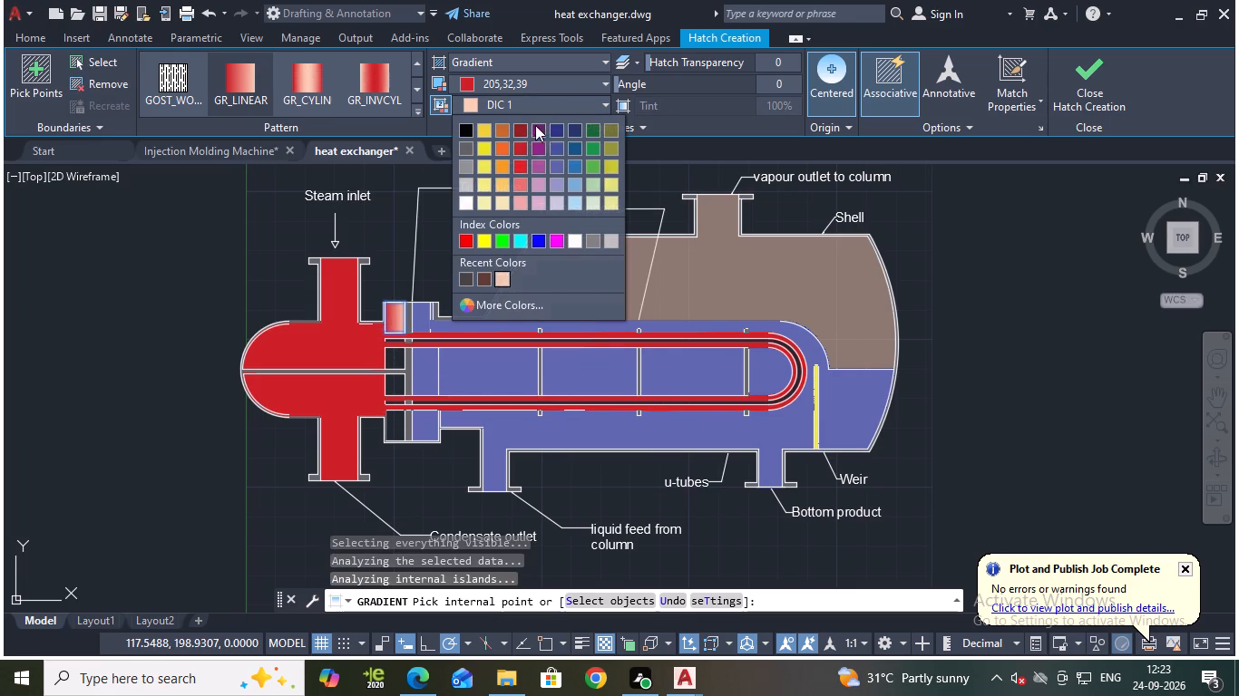
left_click(519, 155)
left_click(395, 362)
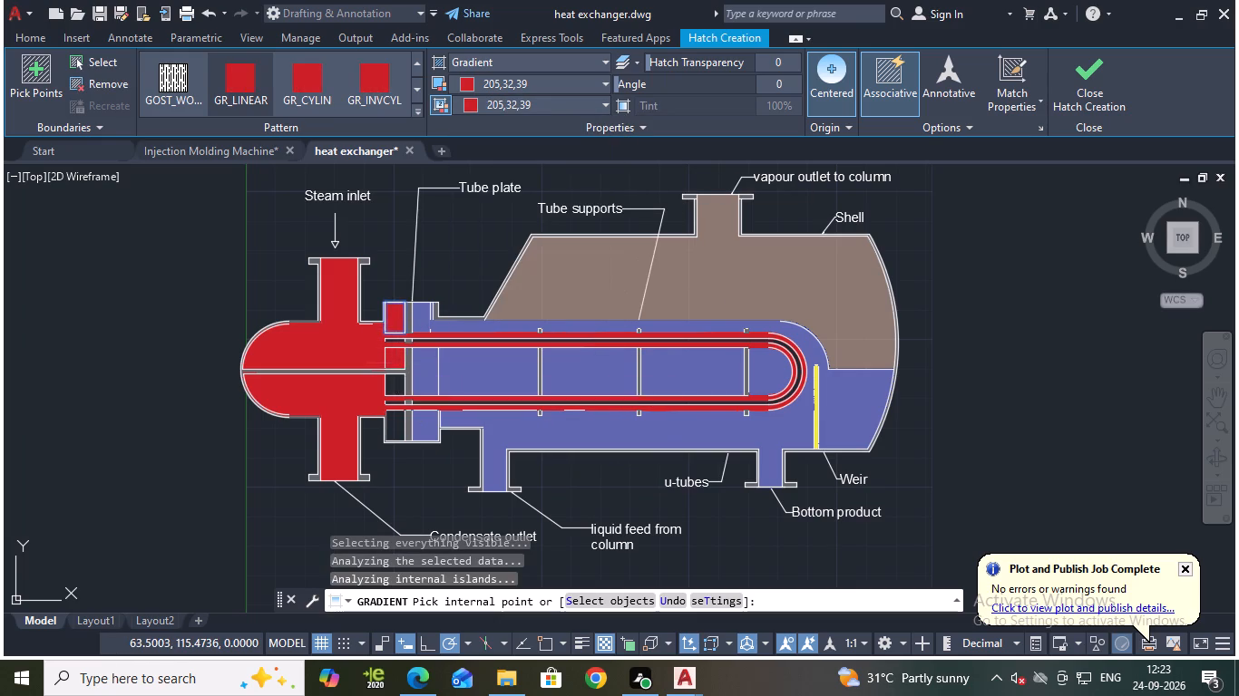
left_click(395, 391)
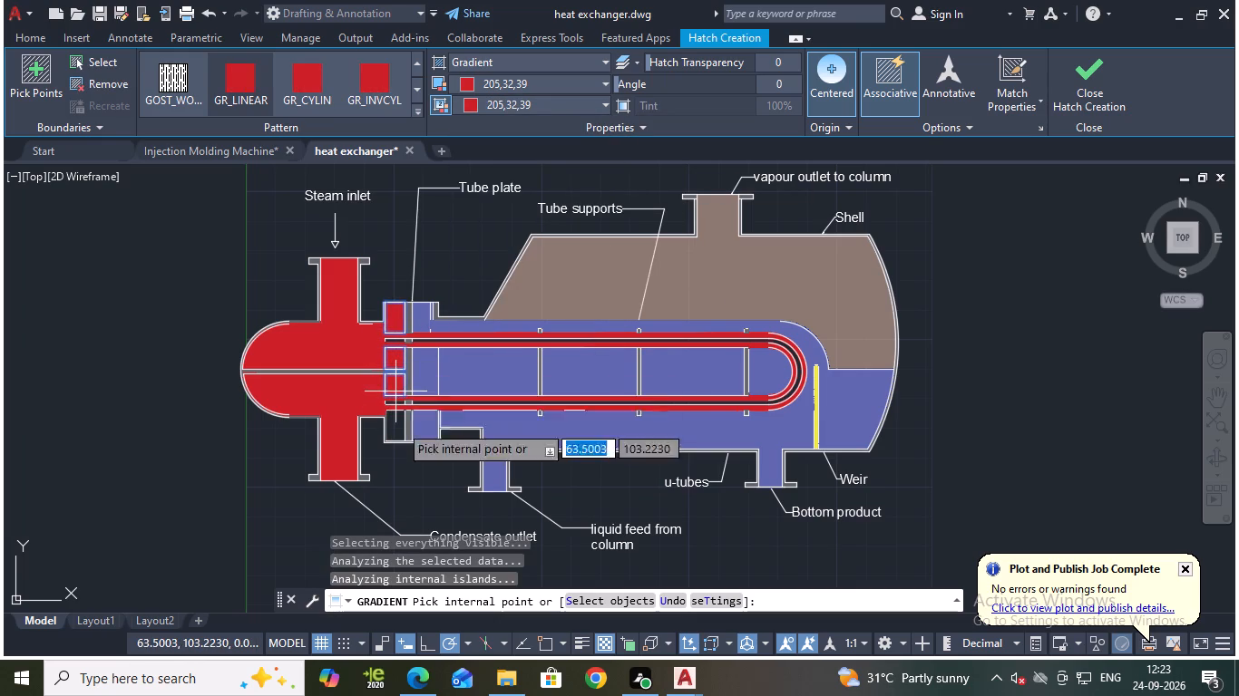
left_click(395, 432)
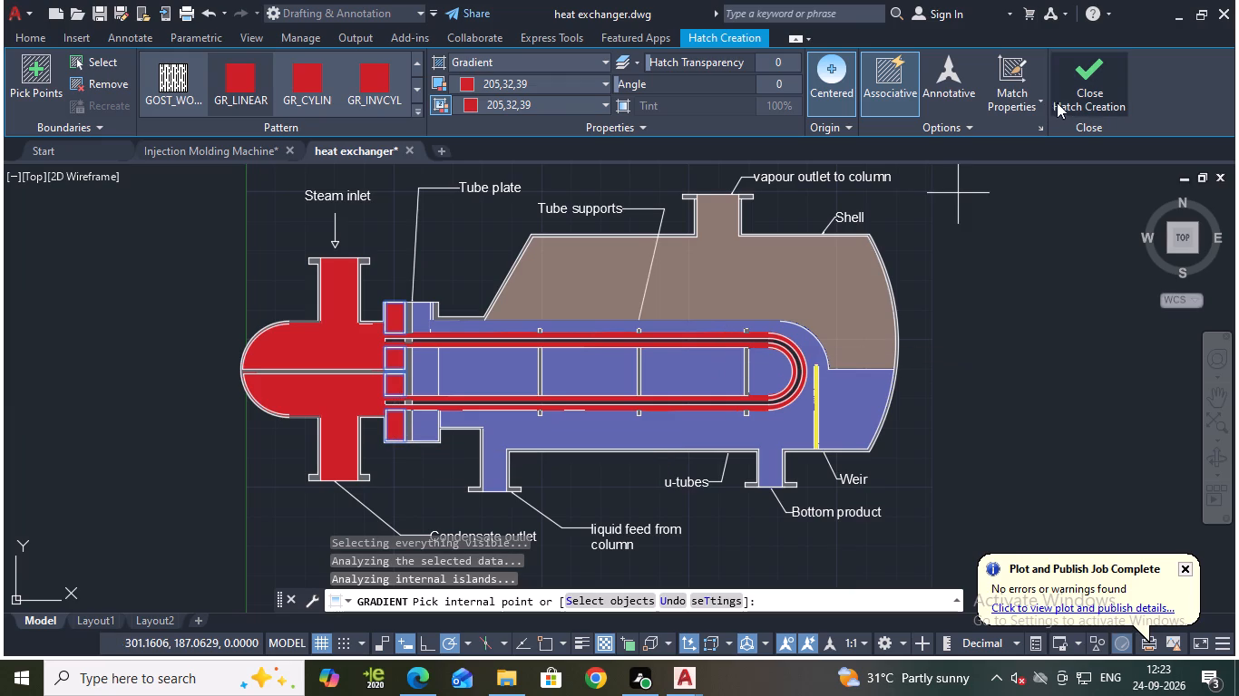
left_click(1068, 99)
Save the heat exchanger drawing.
scroll(1041, 285, "down", 1)
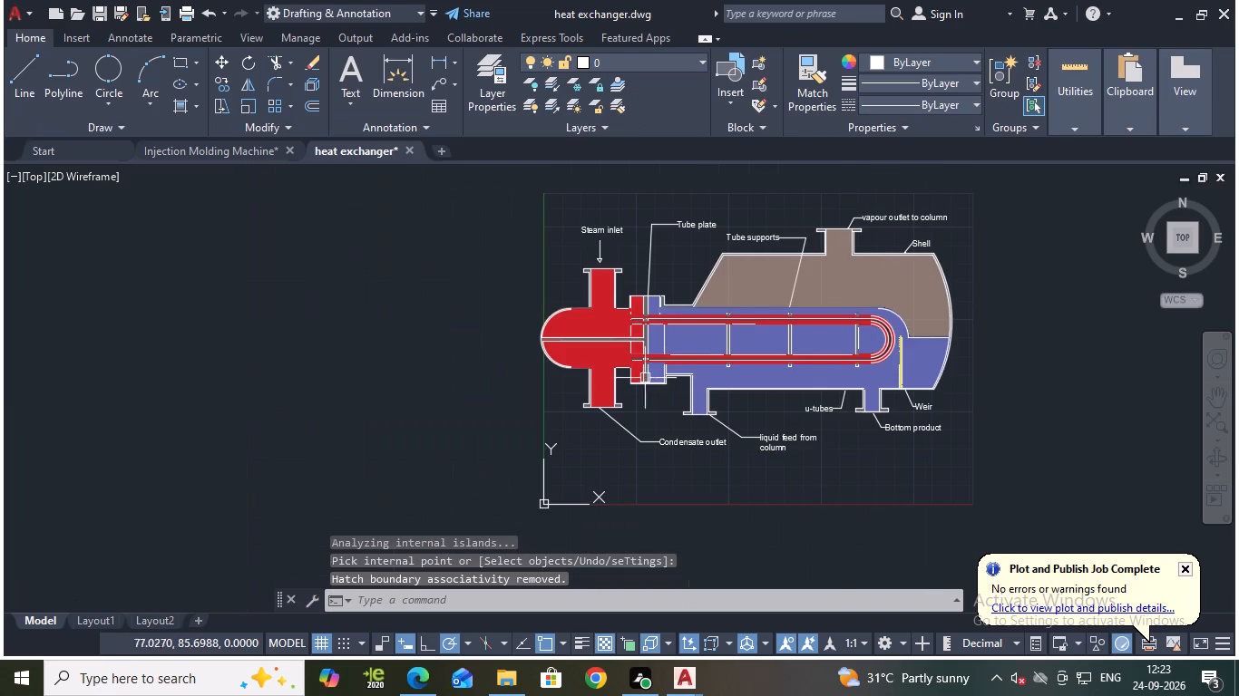
scroll(633, 377, "up", 4)
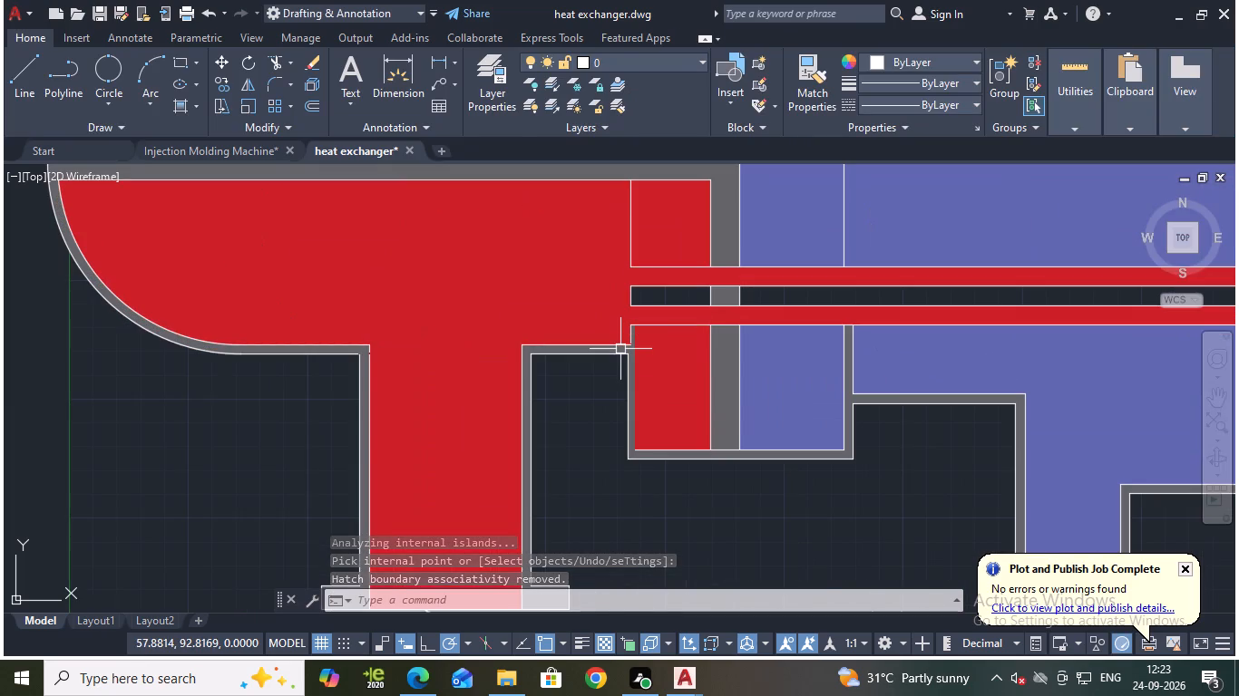
scroll(620, 349, "down", 4)
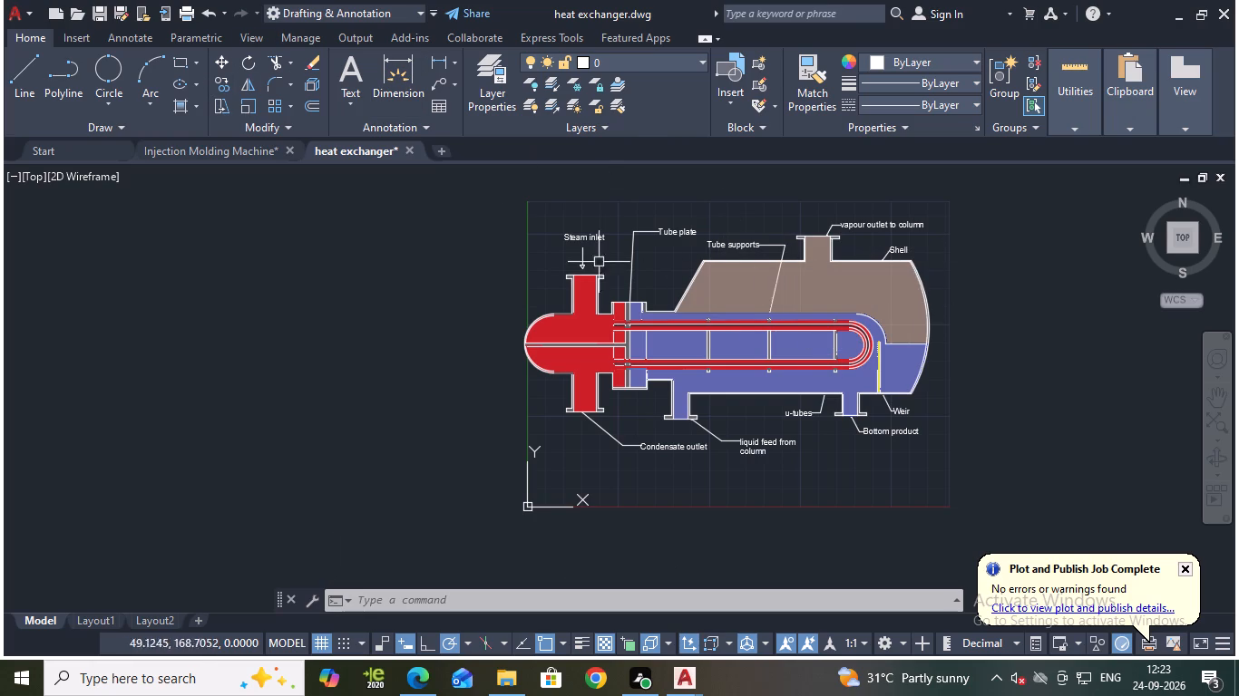
key("ctrl+s")
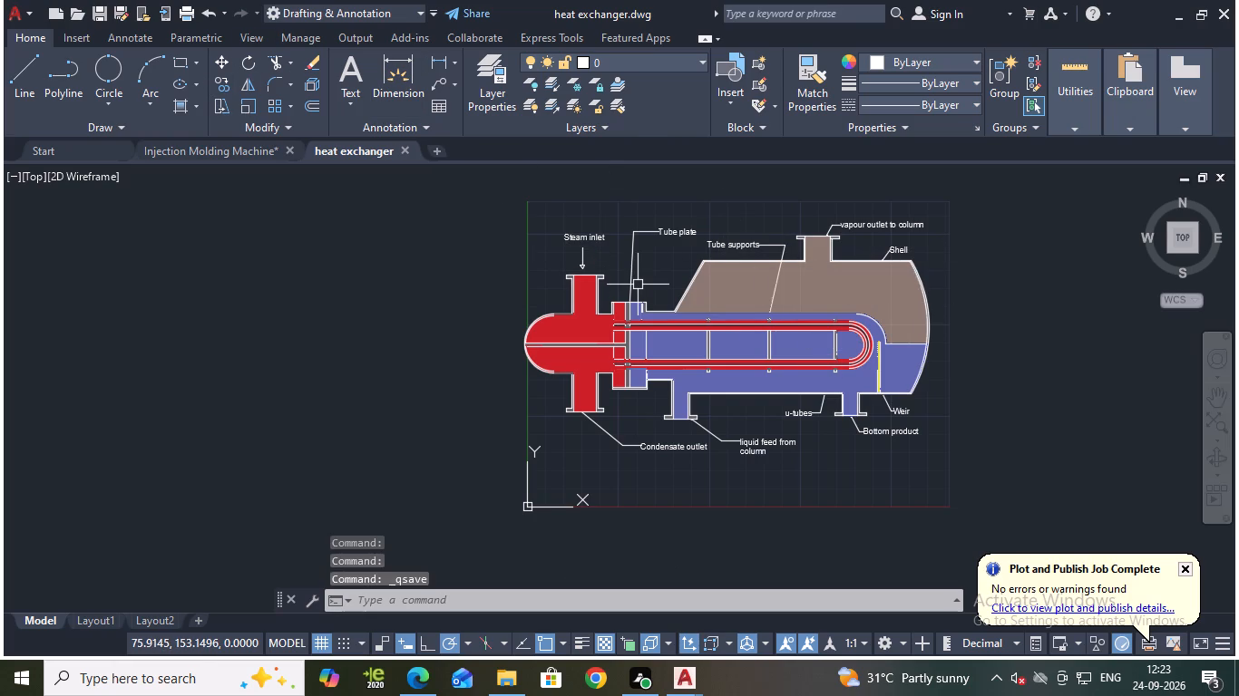
key("Escape")
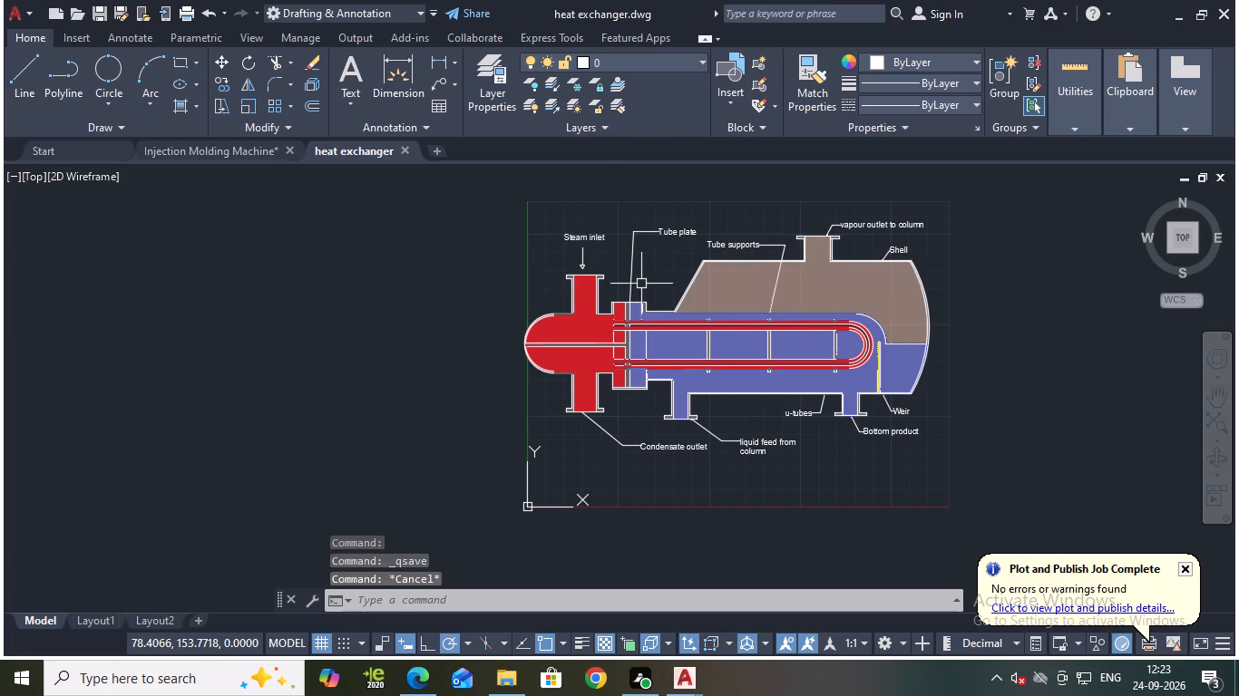
Move the entire drawing about 32 units downward, slightly to the right, making room for a title above the exchanger.
key("ctrl+a")
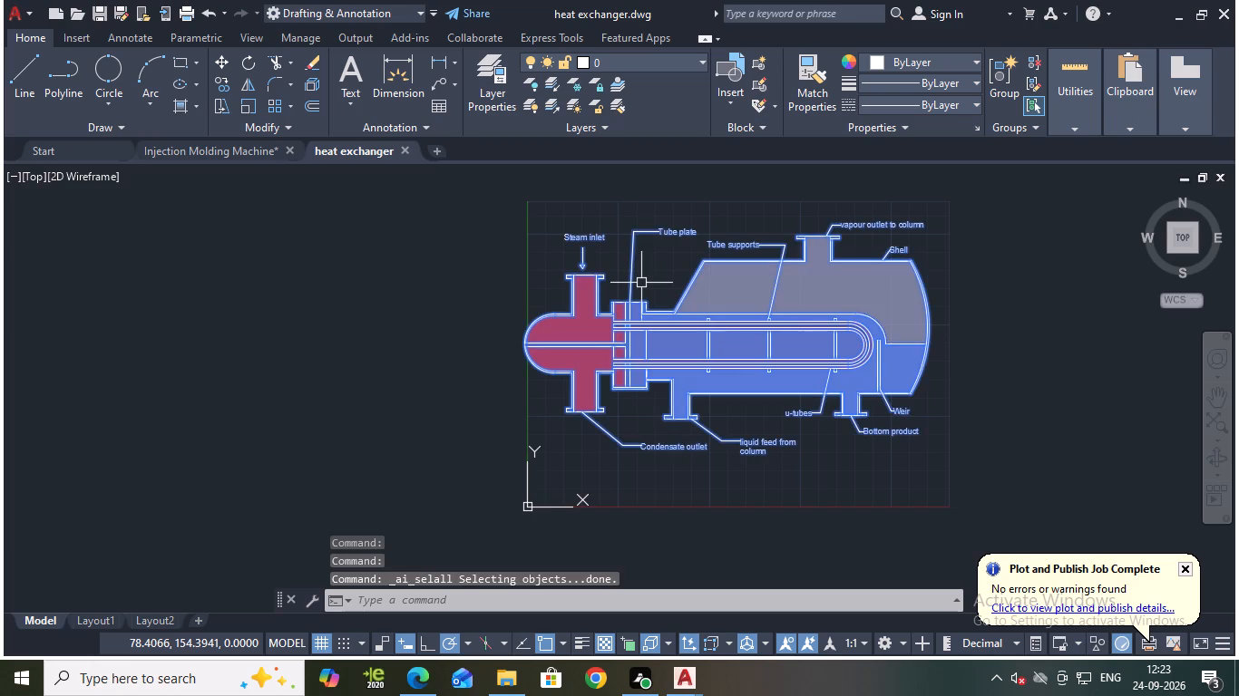
key("comma")
key("BackSpace")
key("m")
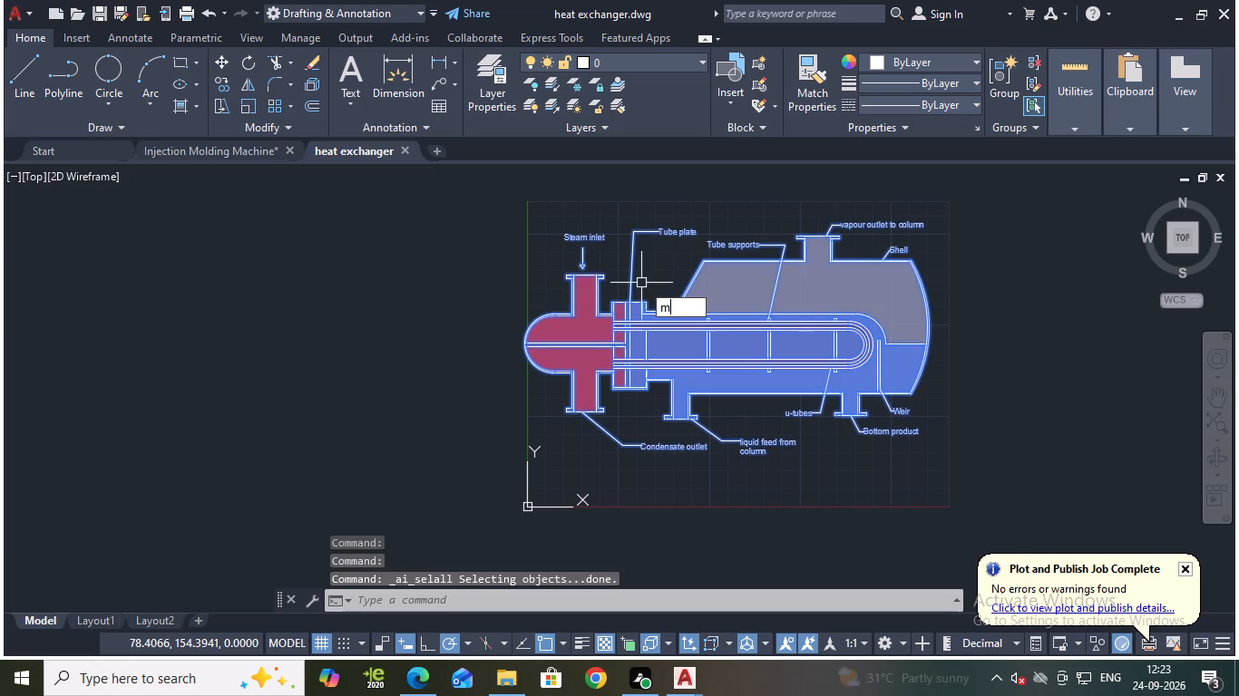
key("Return")
left_click(743, 342)
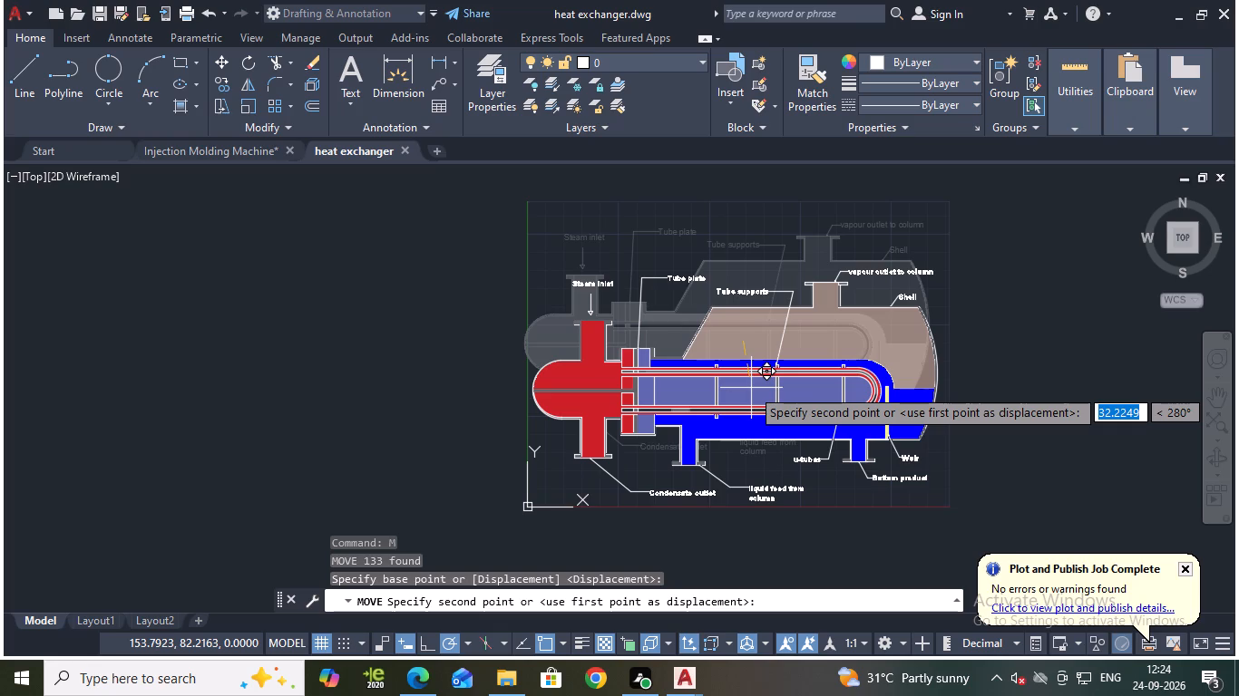
left_click(751, 388)
key("Escape")
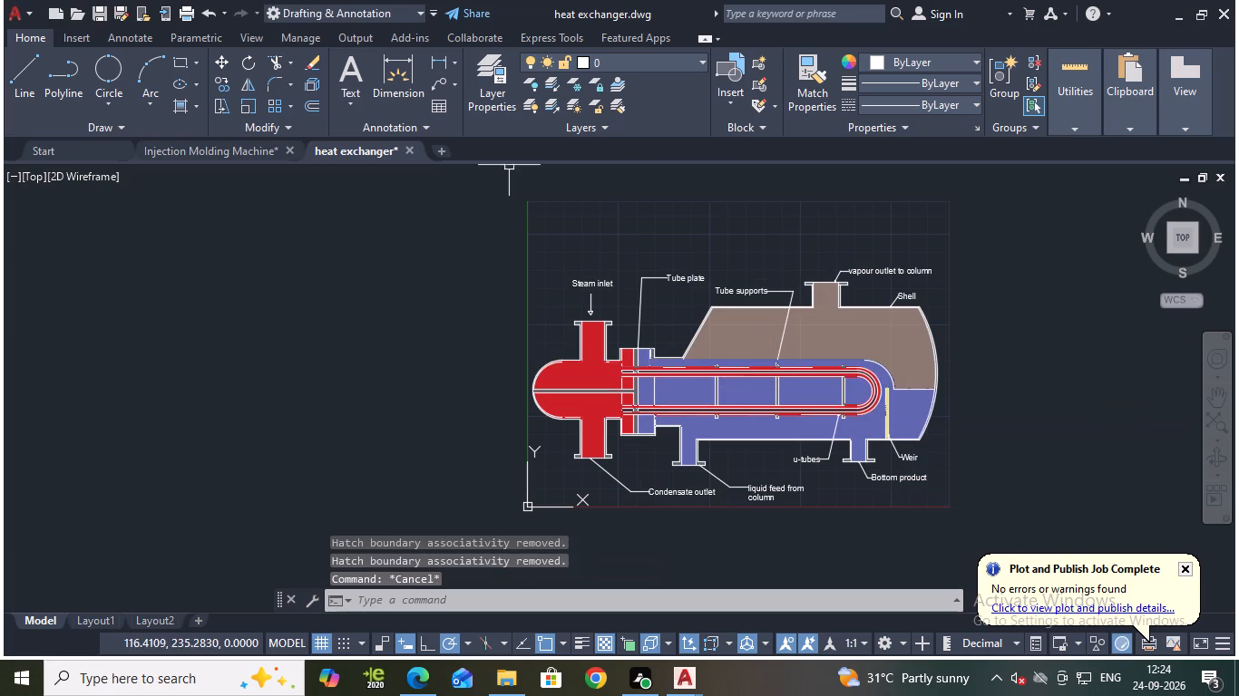
Add the multiline text title "Heat exchanger in a steam boiler" above the exchanger with a text height of 8.
left_click(653, 228)
type("mt")
key("Return")
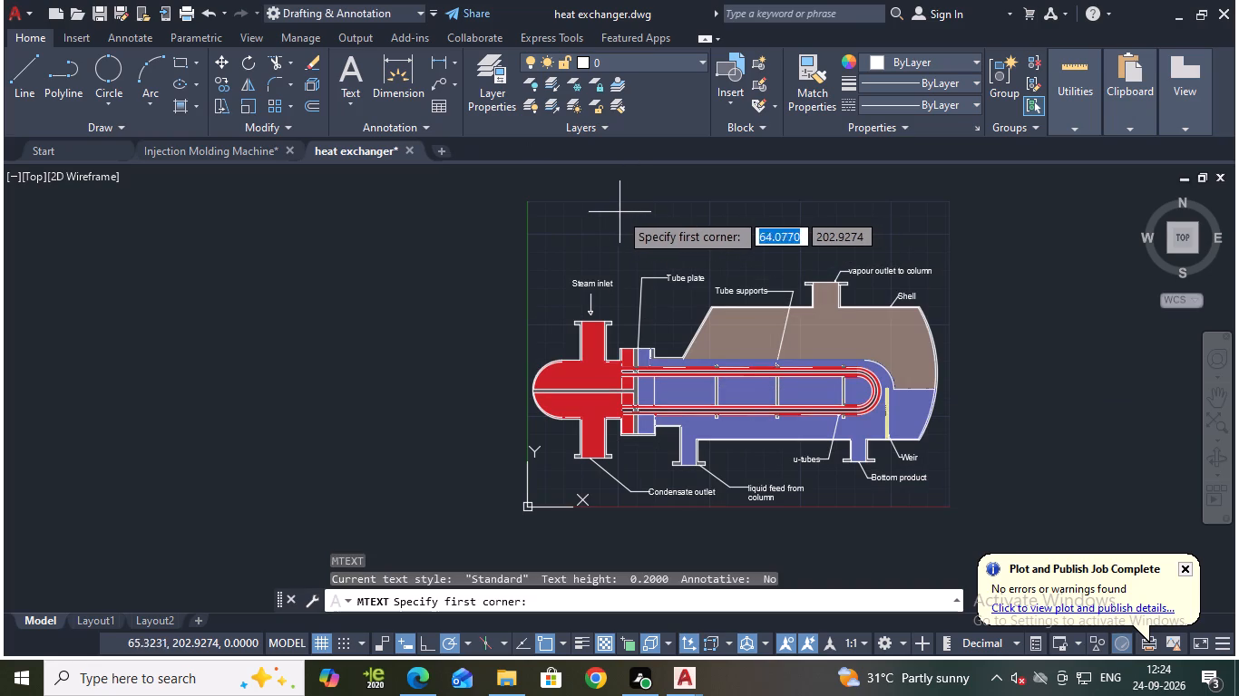
left_click(604, 212)
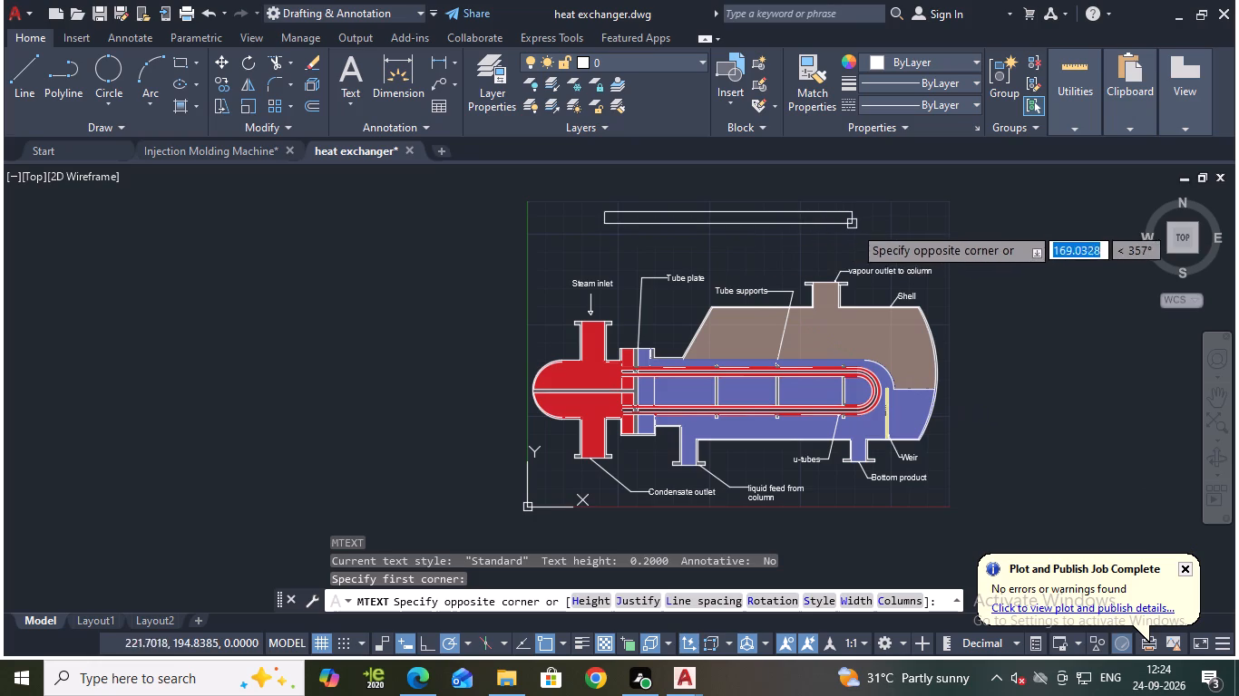
left_click(903, 238)
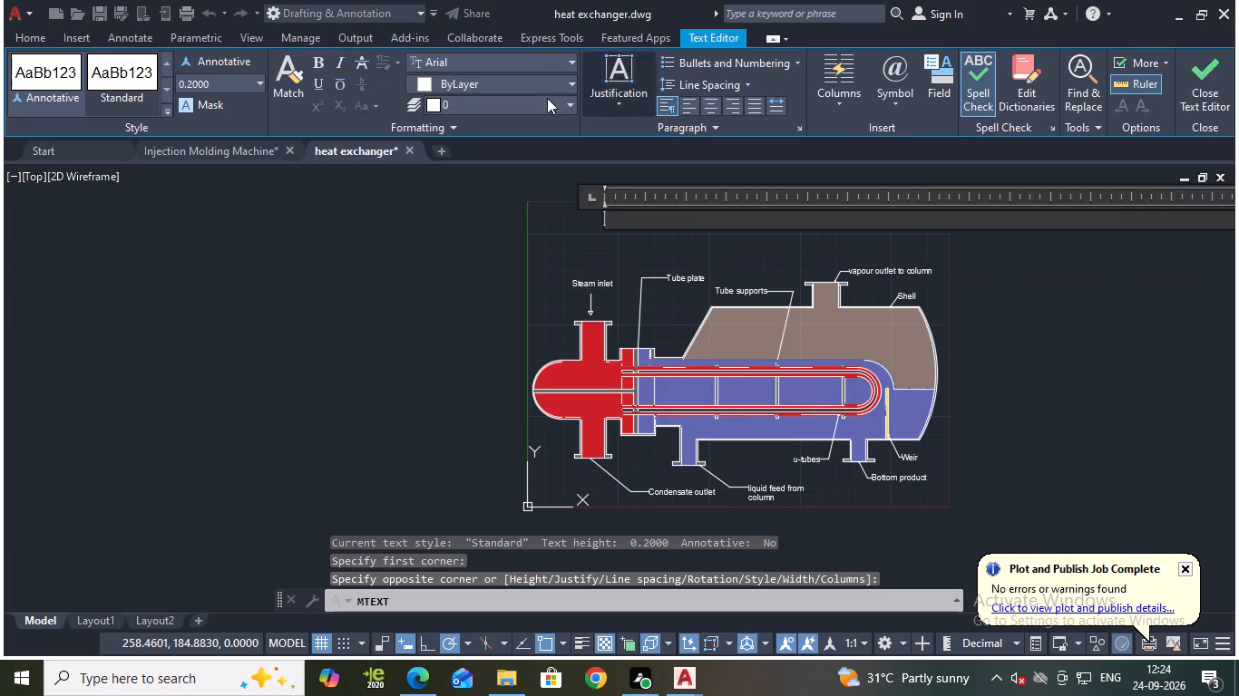
left_click(261, 84)
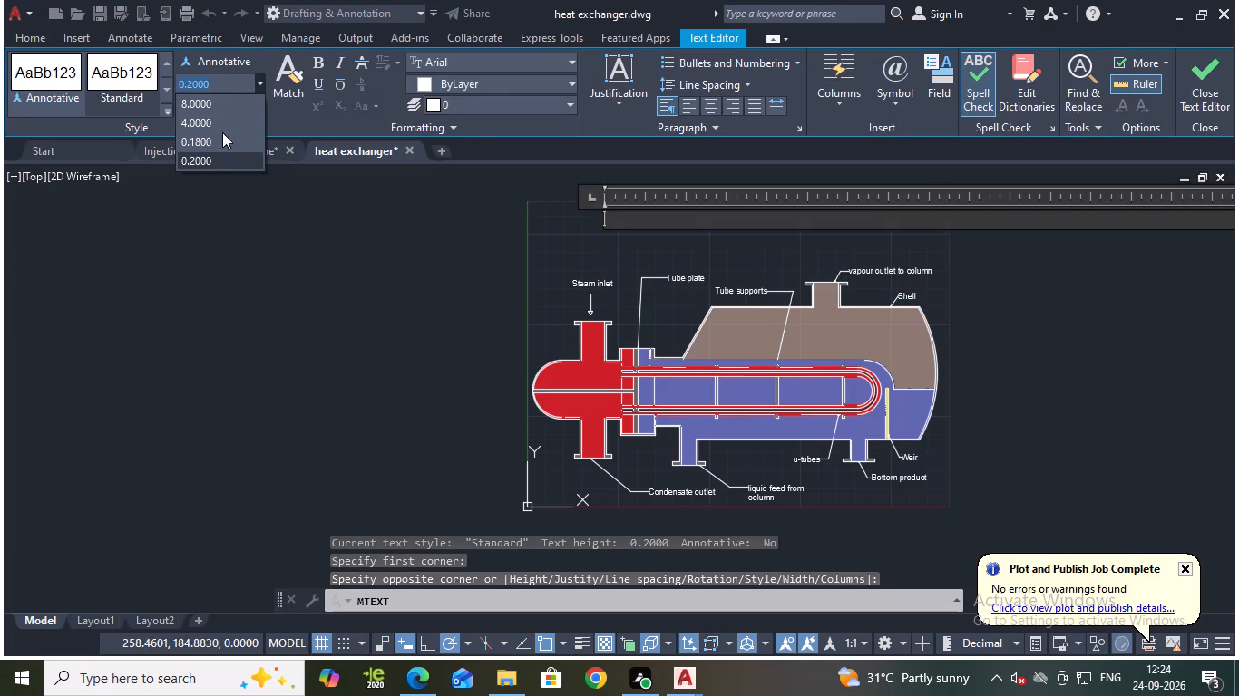
left_click(215, 105)
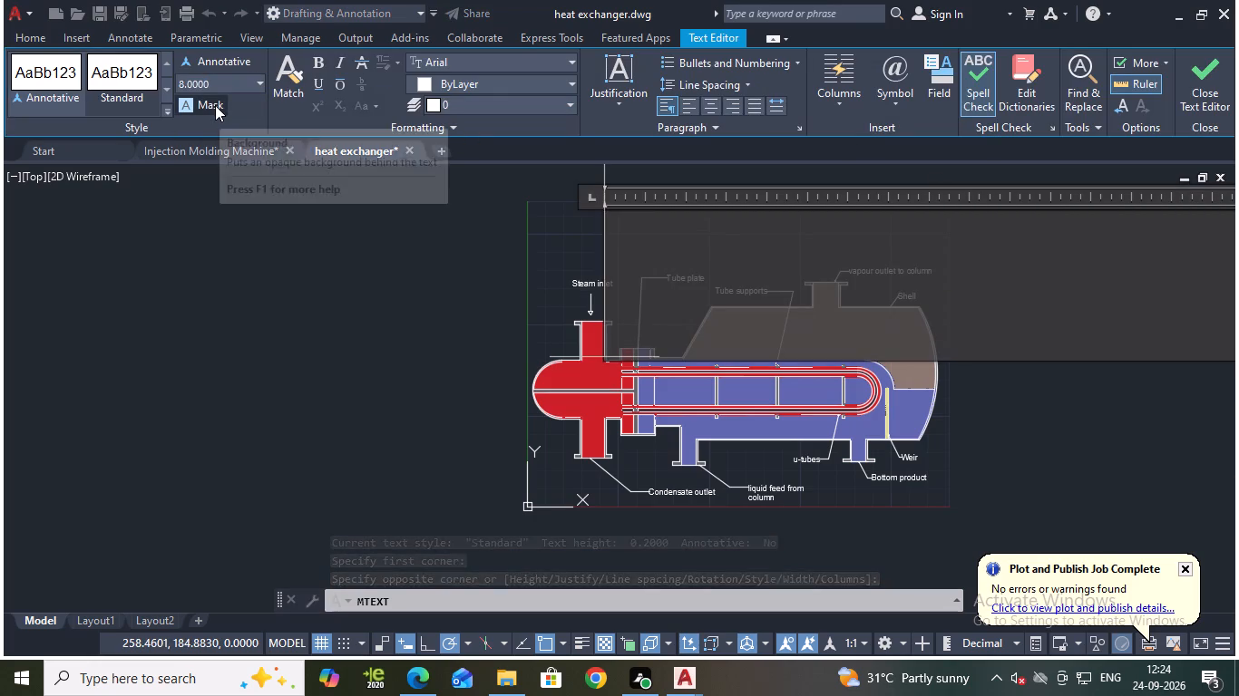
type("eat")
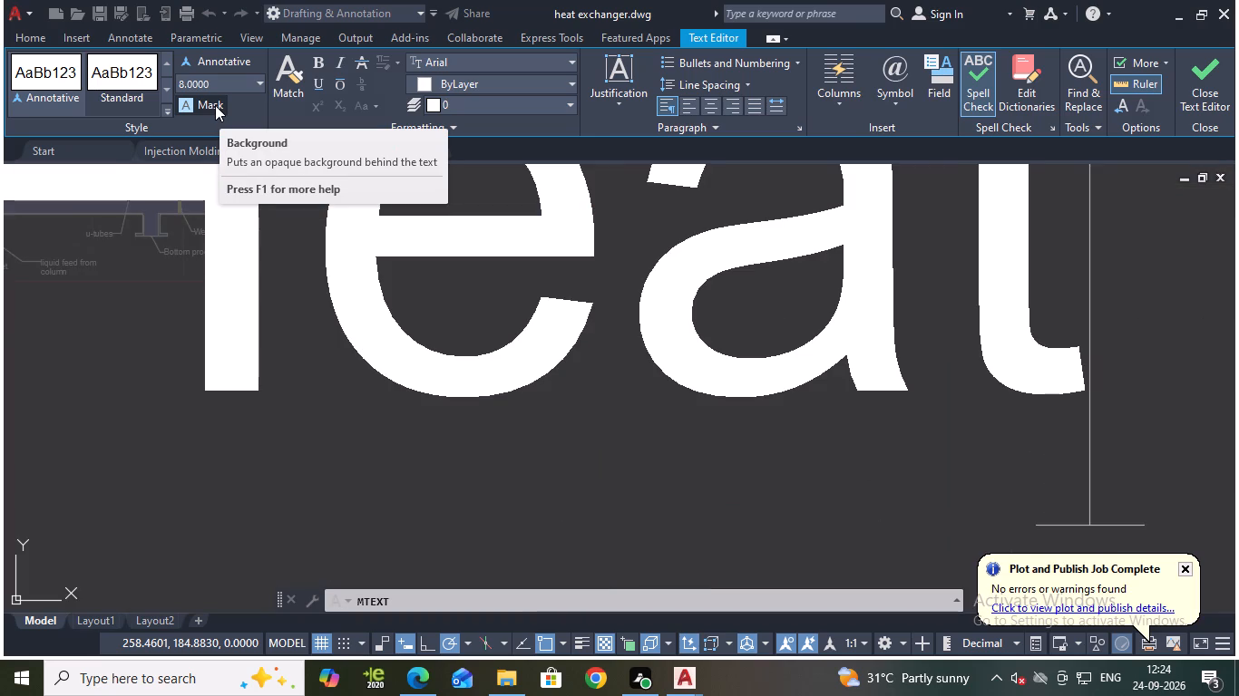
key("space")
type("exchanger in a steam b")
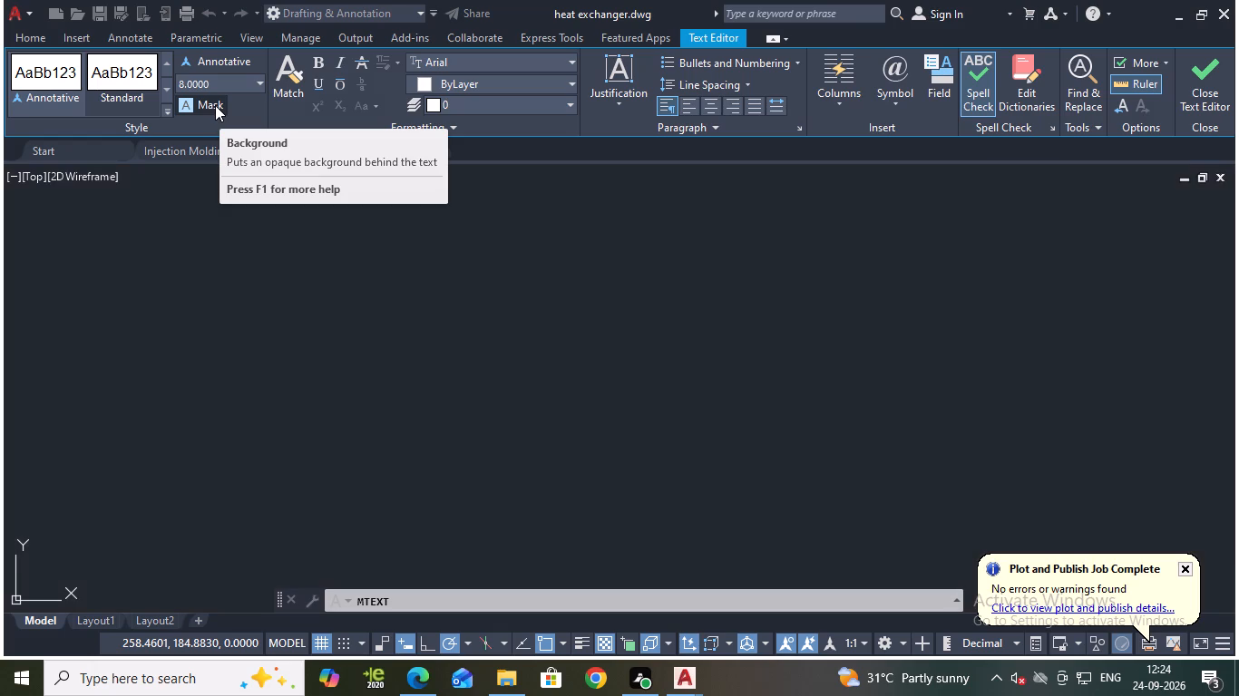
type("oiler")
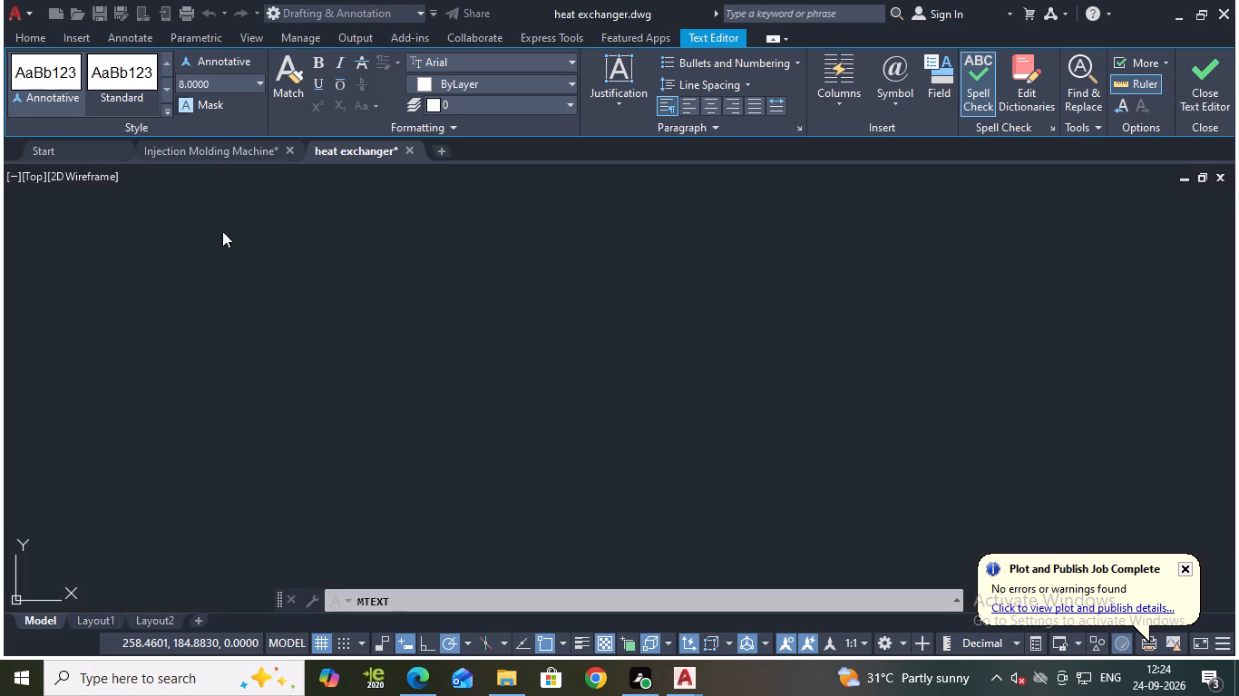
left_click(1219, 111)
Move the title down and slightly to the right, placing it just above the Tube plate and Tube supports labels.
scroll(794, 281, "down", 2)
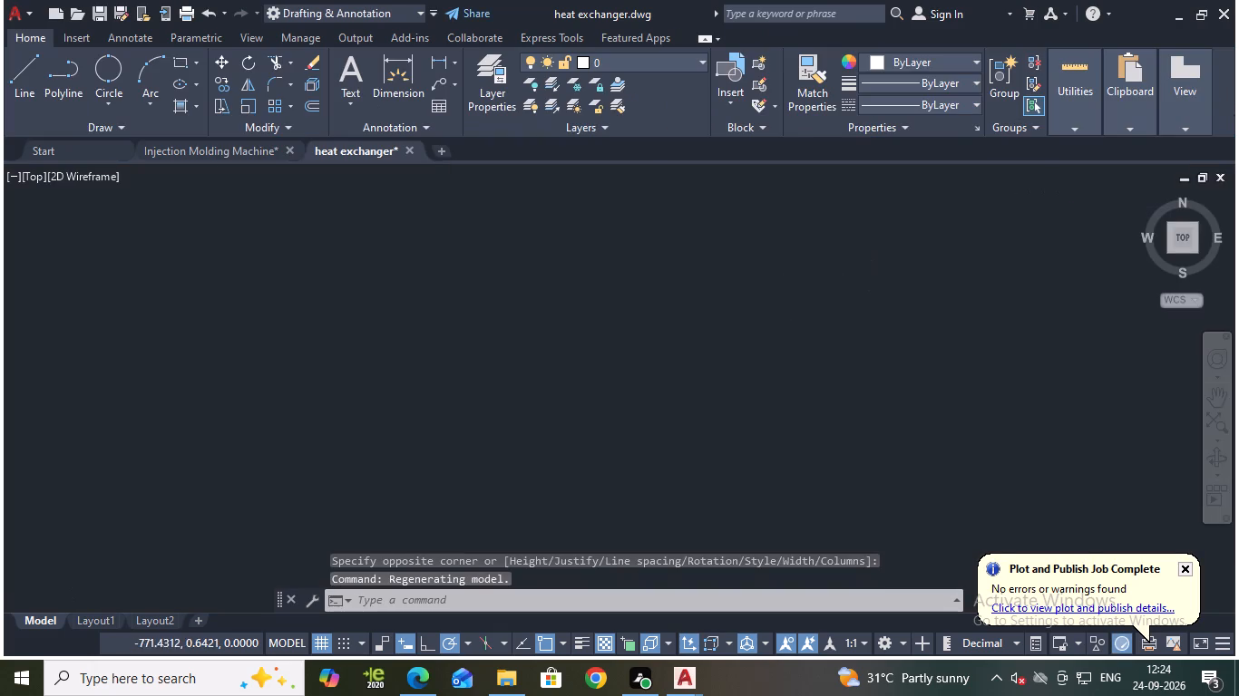
scroll(794, 281, "down", 1)
scroll(912, 307, "up", 2)
middle_click_drag(785, 315, 386, 396)
middle_click_drag(776, 334, 658, 360)
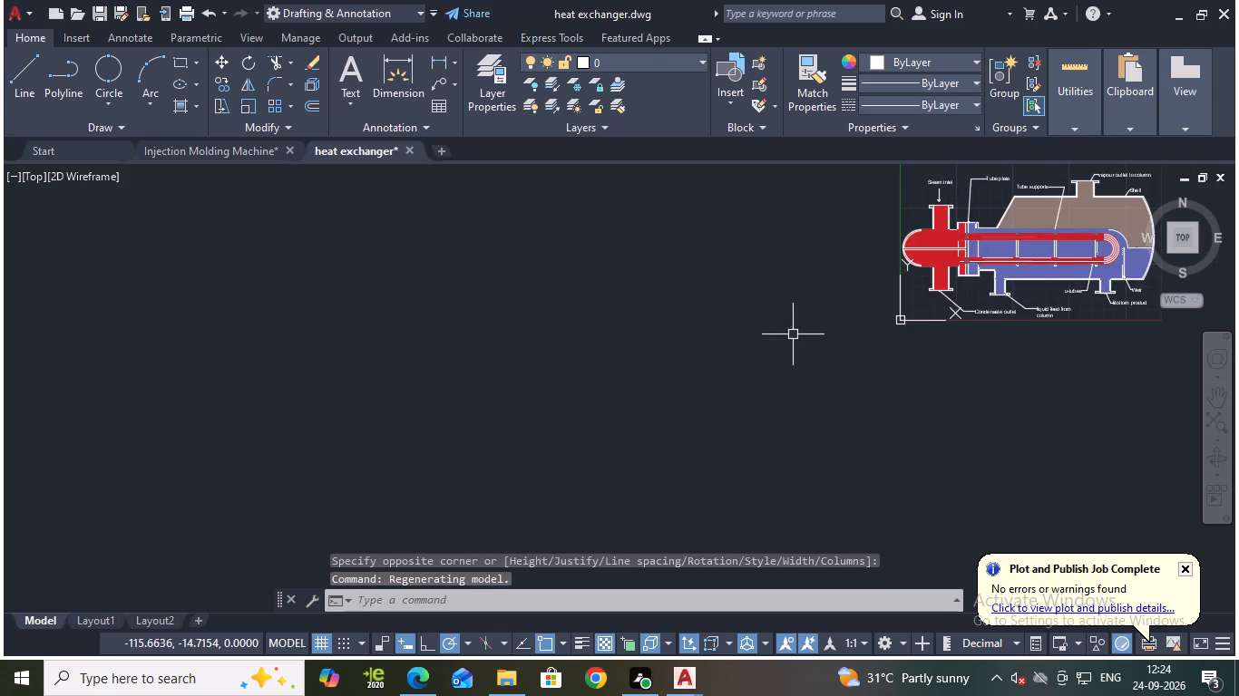
middle_click_drag(658, 360, 395, 427)
scroll(587, 288, "up", 3)
scroll(746, 213, "down", 1)
scroll(842, 215, "down", 1)
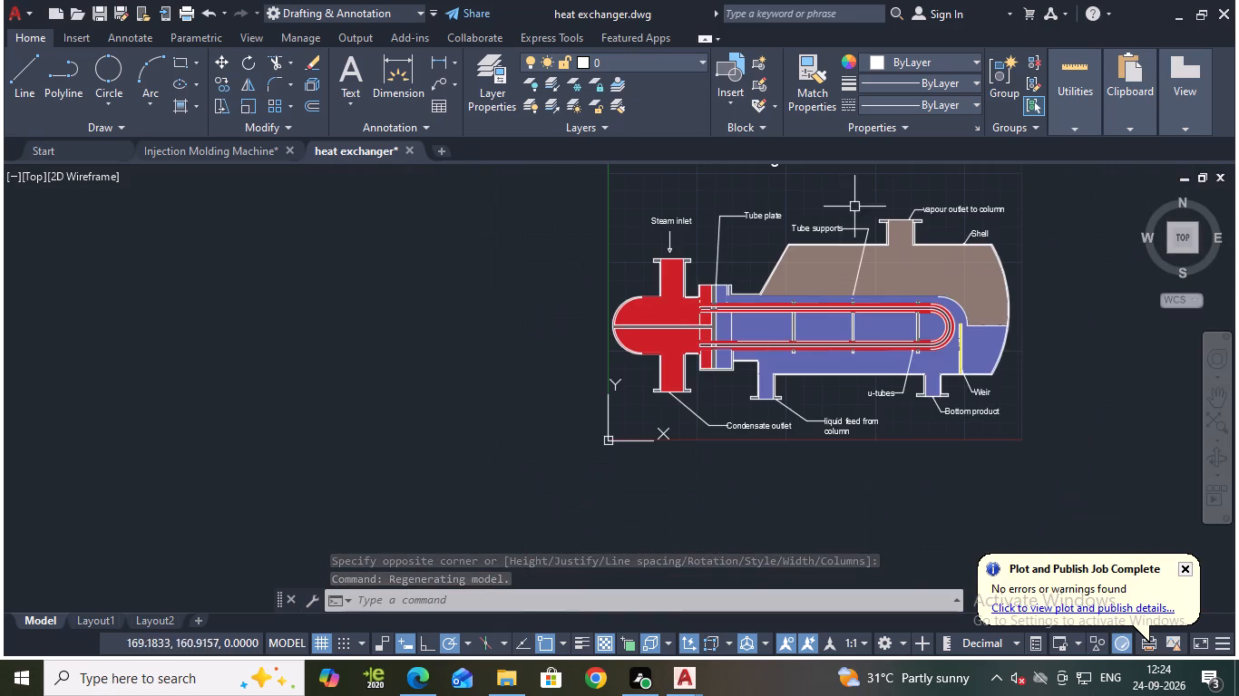
middle_click_drag(867, 189, 729, 270)
left_click(644, 243)
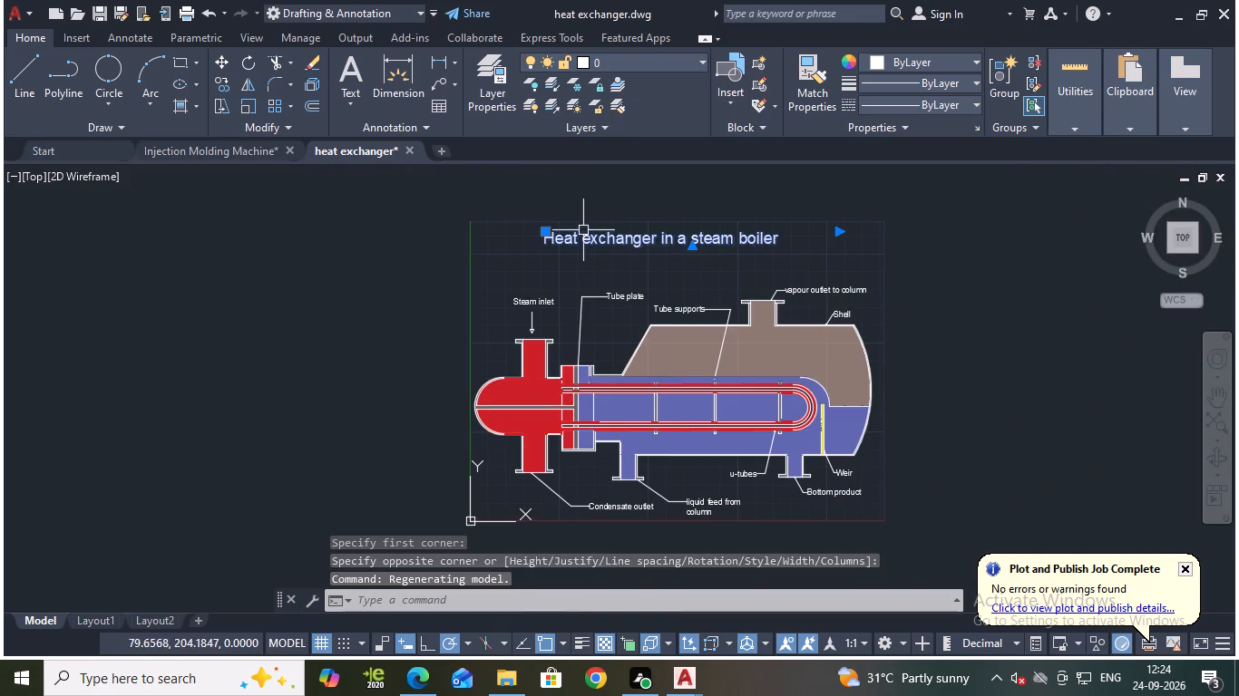
left_click(547, 230)
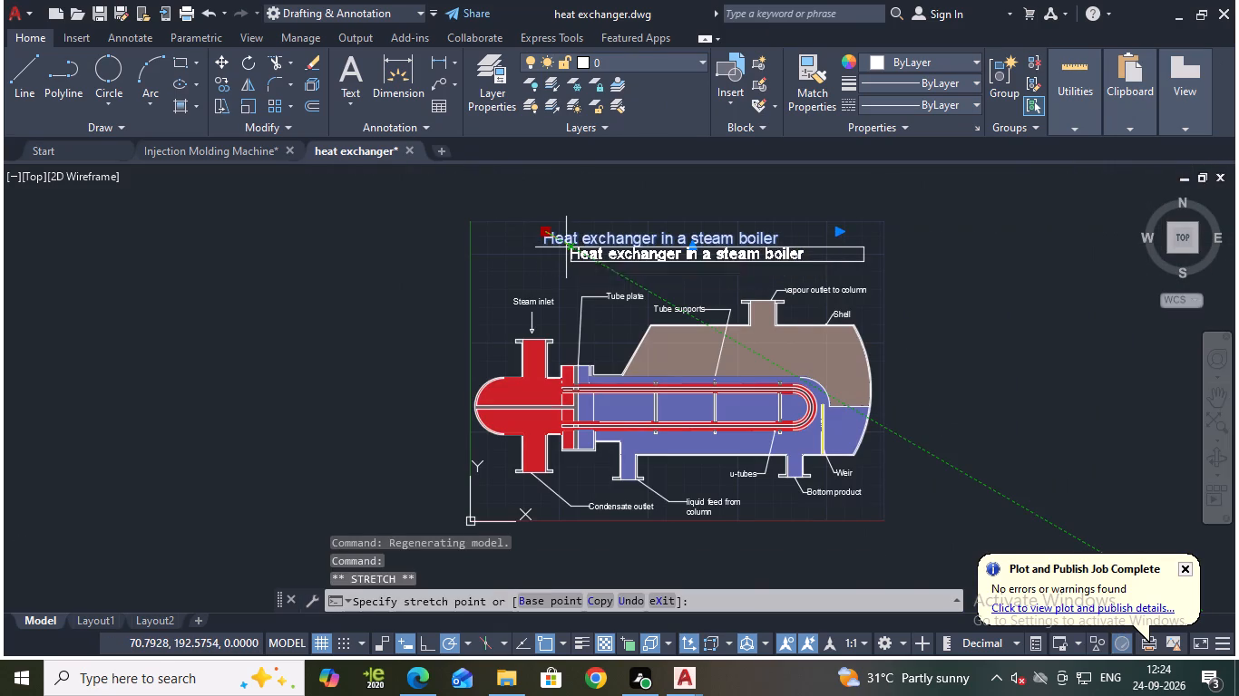
left_click(570, 256)
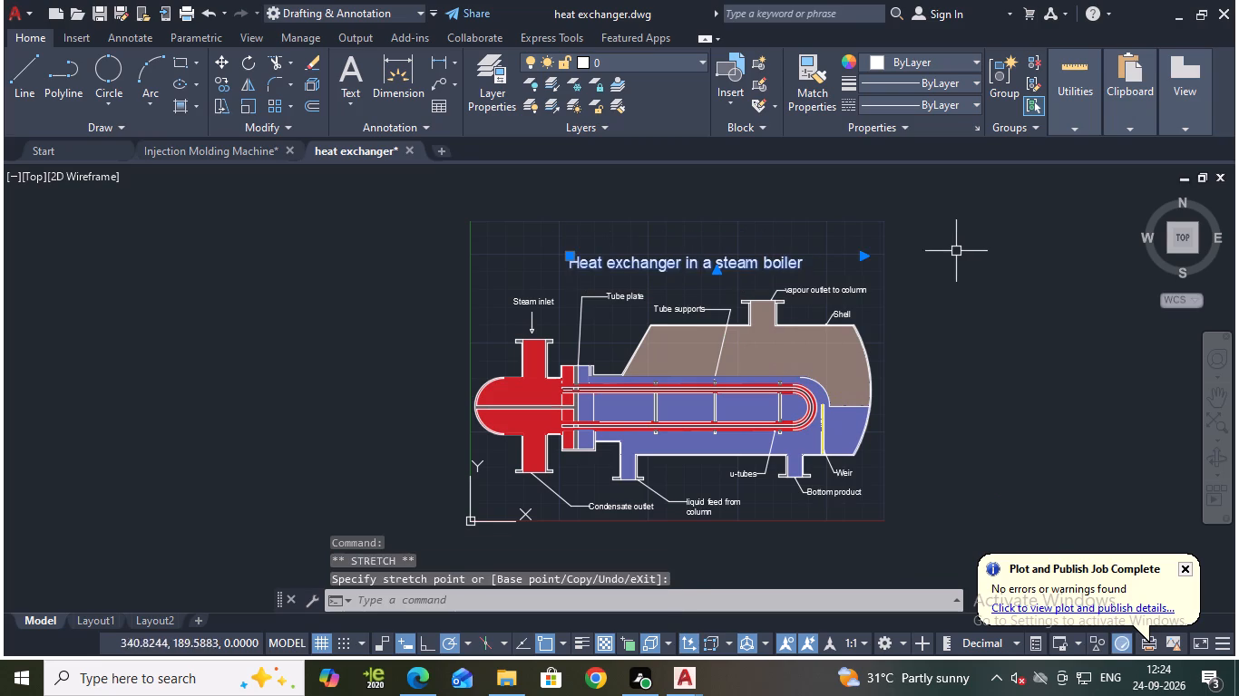
key("Escape")
Save the titled heat exchanger drawing.
key("ctrl+s")
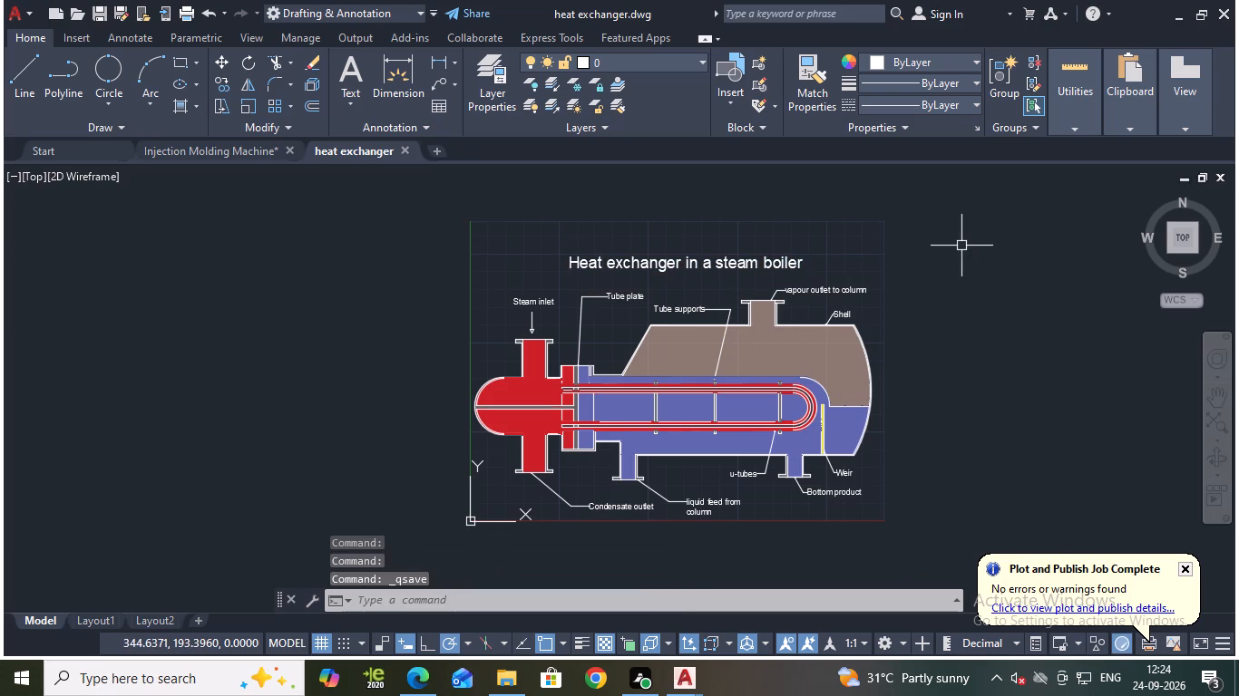
Examine the finished heat exchanger drawing up close, checking the U-tubes, tube supports, weir, shell fills and labels.
middle_click_drag(904, 343, 933, 217)
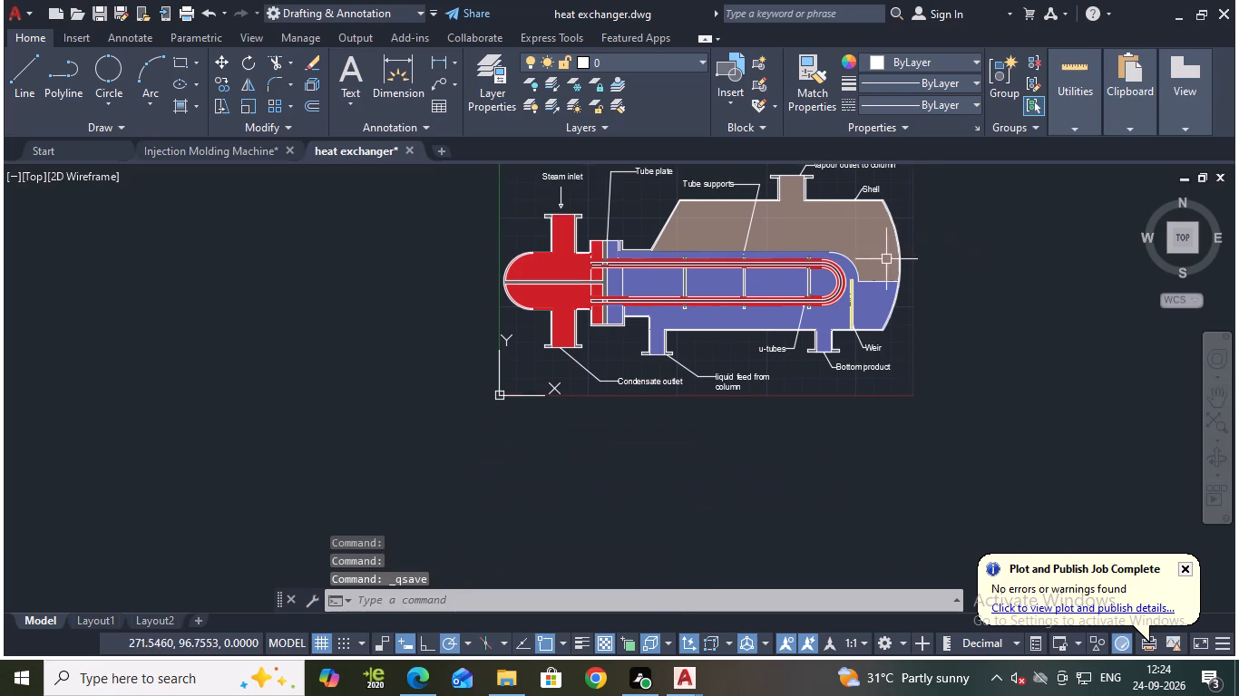
scroll(883, 261, "up", 1)
scroll(649, 239, "up", 2)
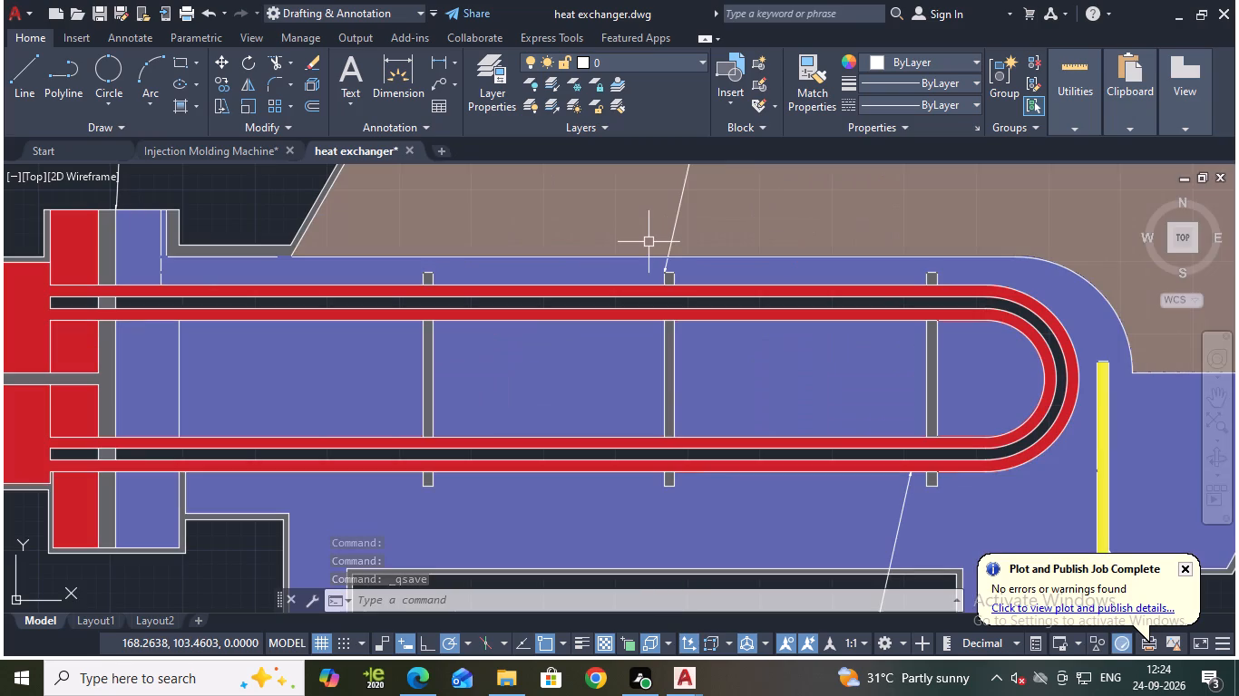
scroll(648, 244, "down", 4)
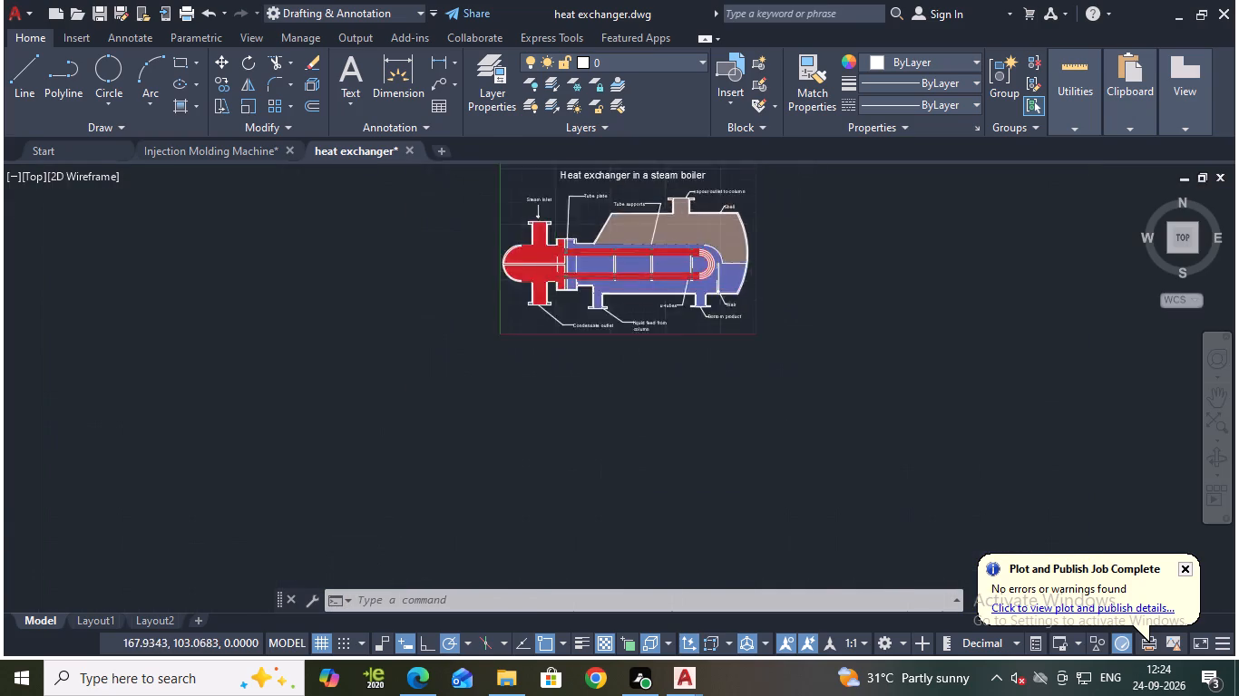
scroll(648, 244, "down", 1)
scroll(700, 231, "up", 5)
scroll(748, 236, "down", 1)
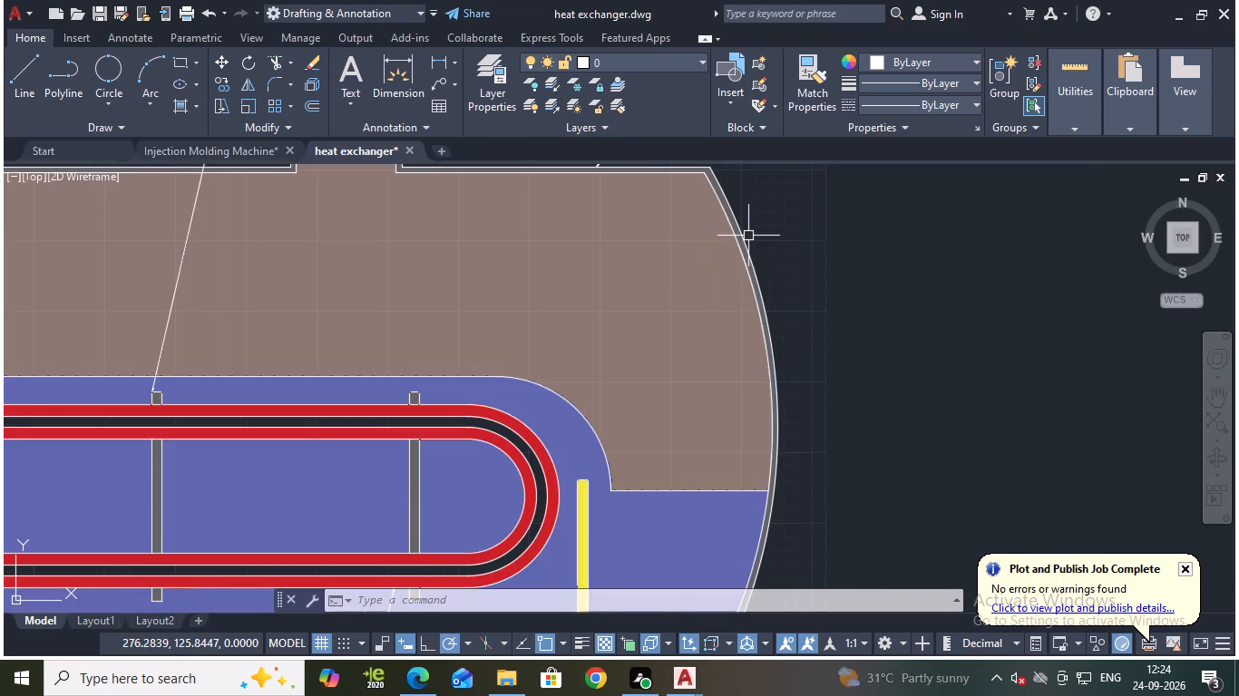
middle_click_drag(797, 241, 1114, 208)
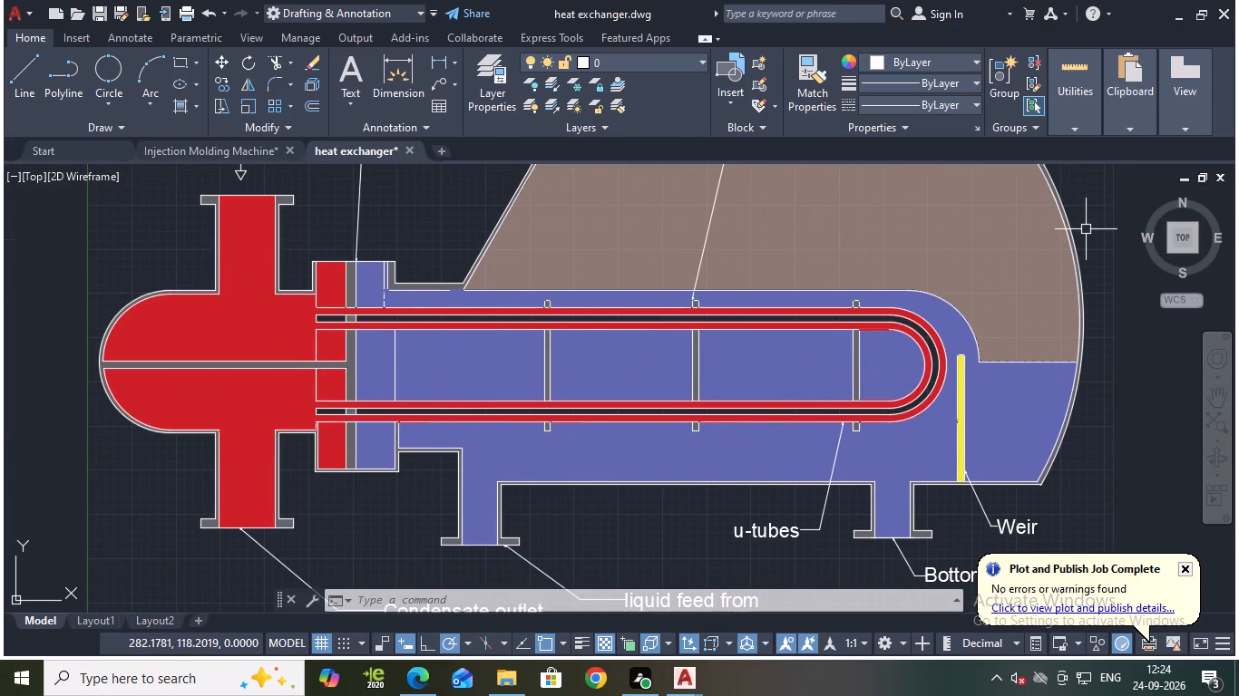
scroll(1072, 213, "down", 1)
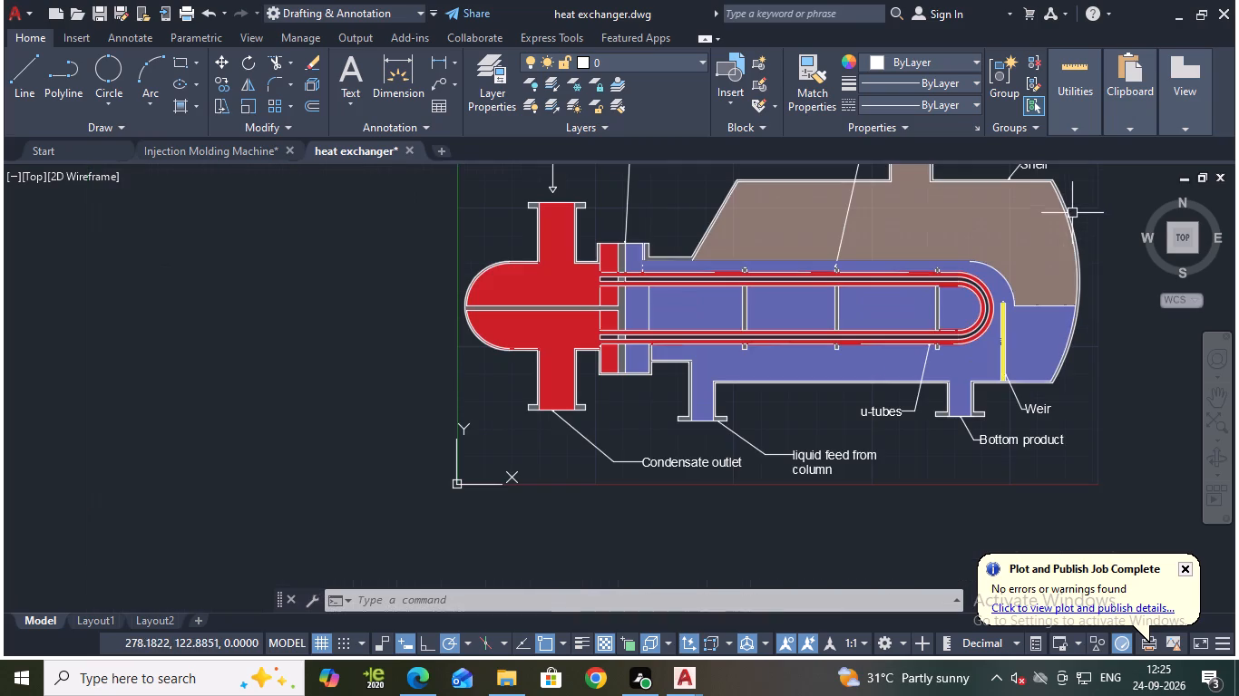
Turn off command log file recording with LOGFILEOFF.
type("log")
left_click(1081, 432)
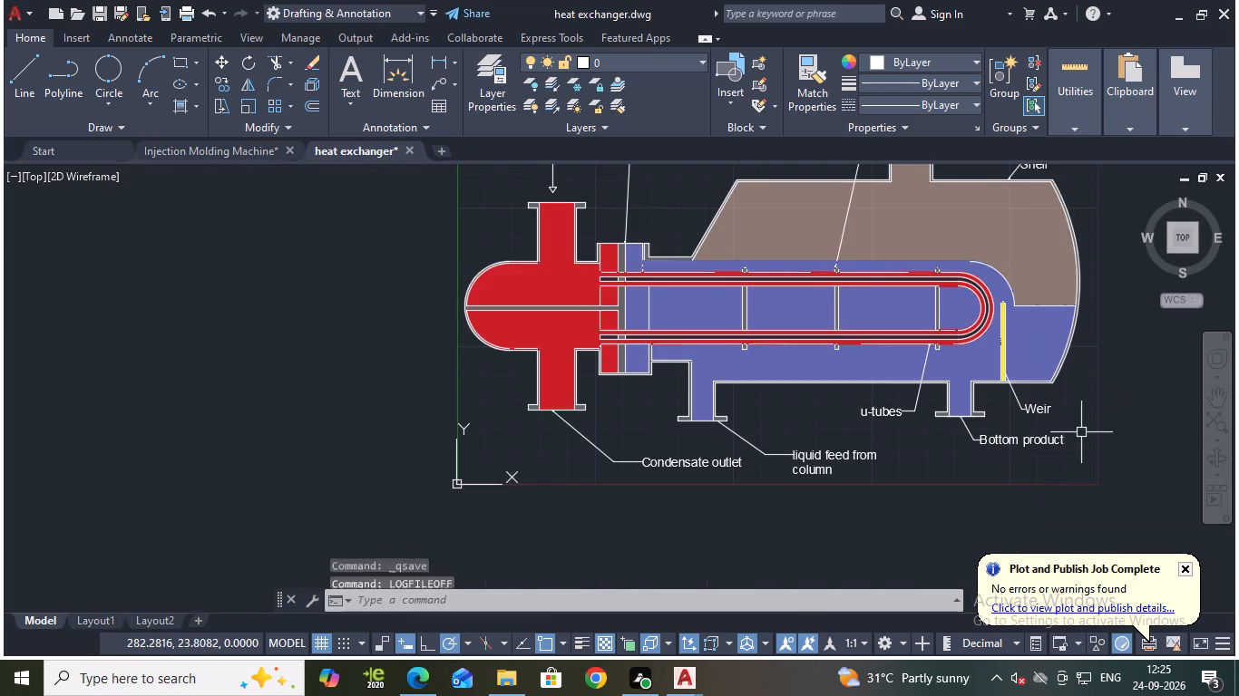
Save the heat exchanger drawing.
key("ctrl+s")
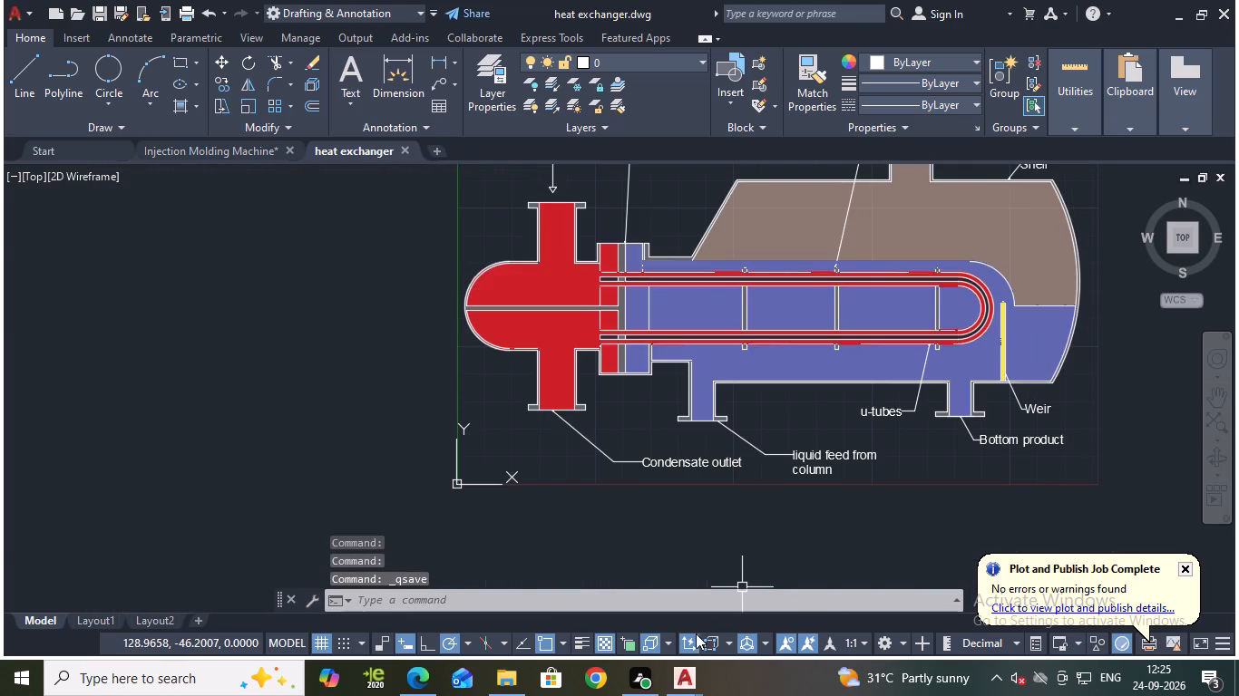
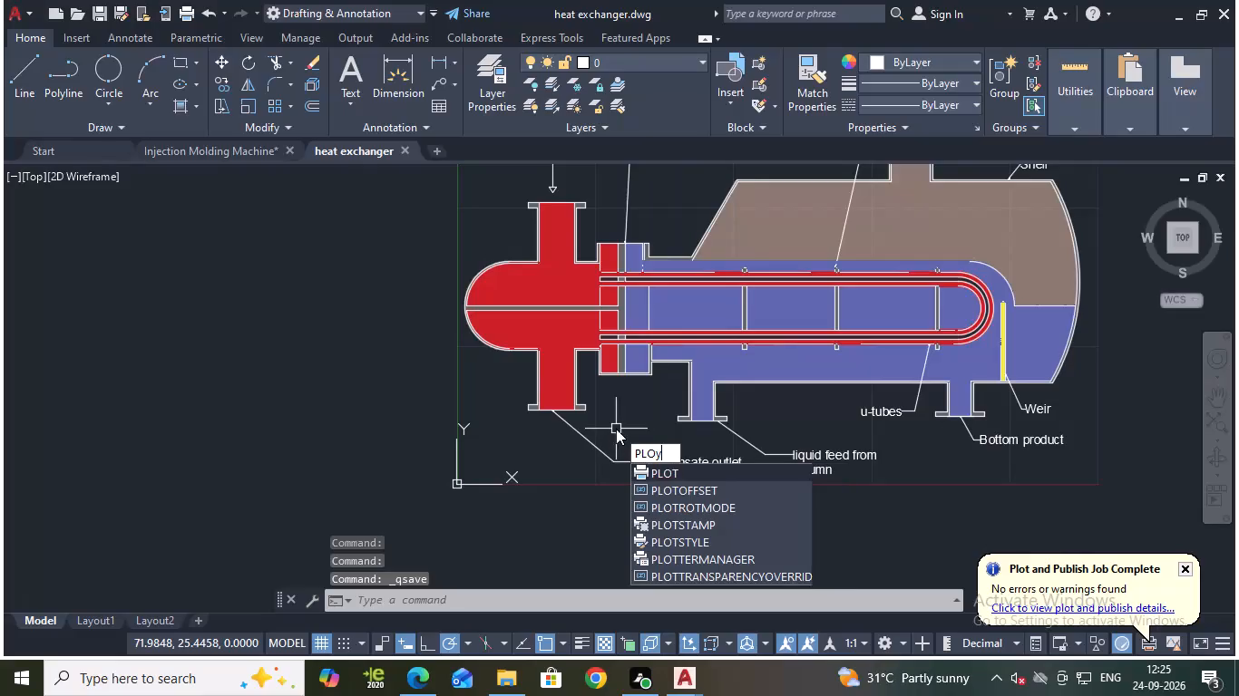
Start a plot of the heat exchanger drawing with DWG To PDF.pc3 as the plotter.
key("BackSpace")
left_click(651, 468)
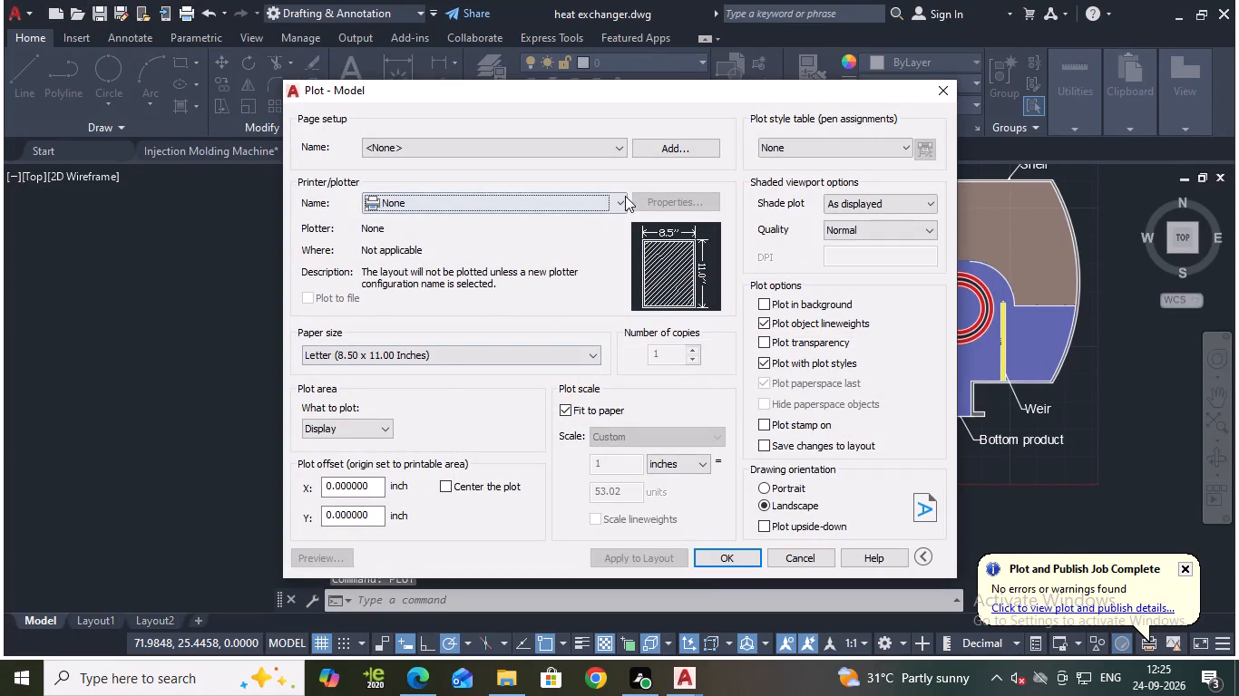
left_click(625, 196)
left_click(455, 312)
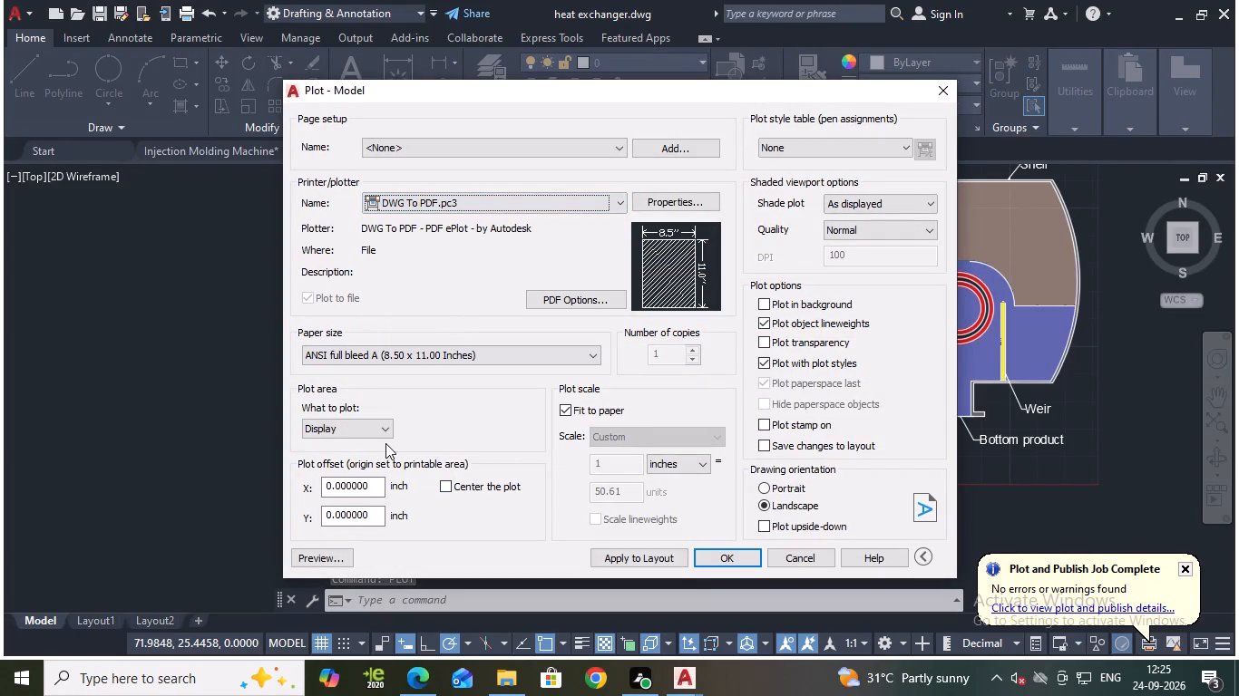
Set the plot area to a window from the drawing's origin corner to its opposite corner, enclosing the titled heat exchanger.
left_click(383, 440)
left_click(376, 429)
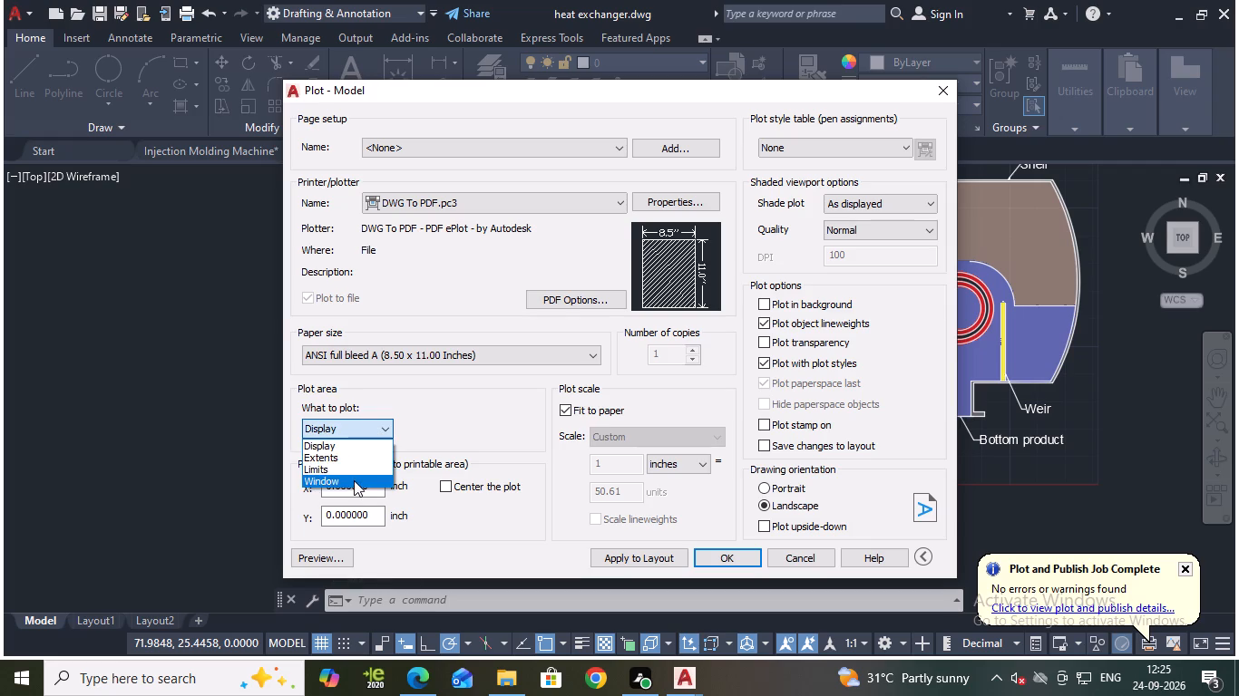
left_click(354, 480)
scroll(622, 403, "down", 1)
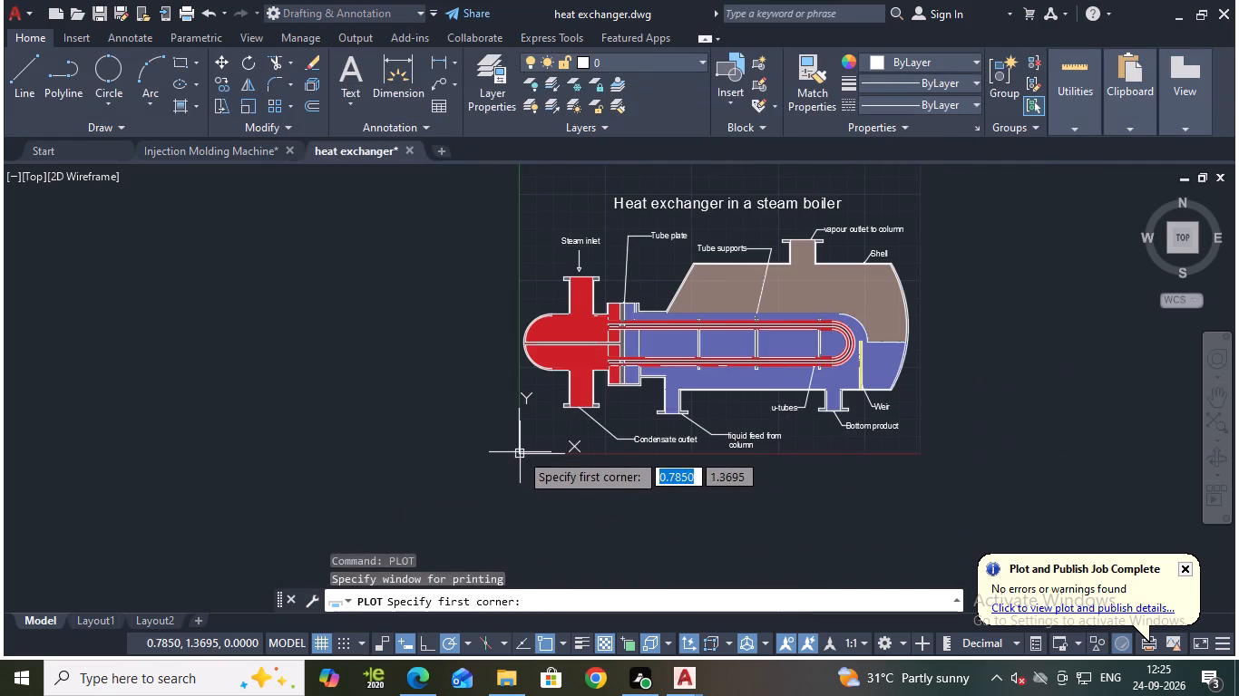
left_click(521, 452)
middle_click_drag(871, 179, 872, 179)
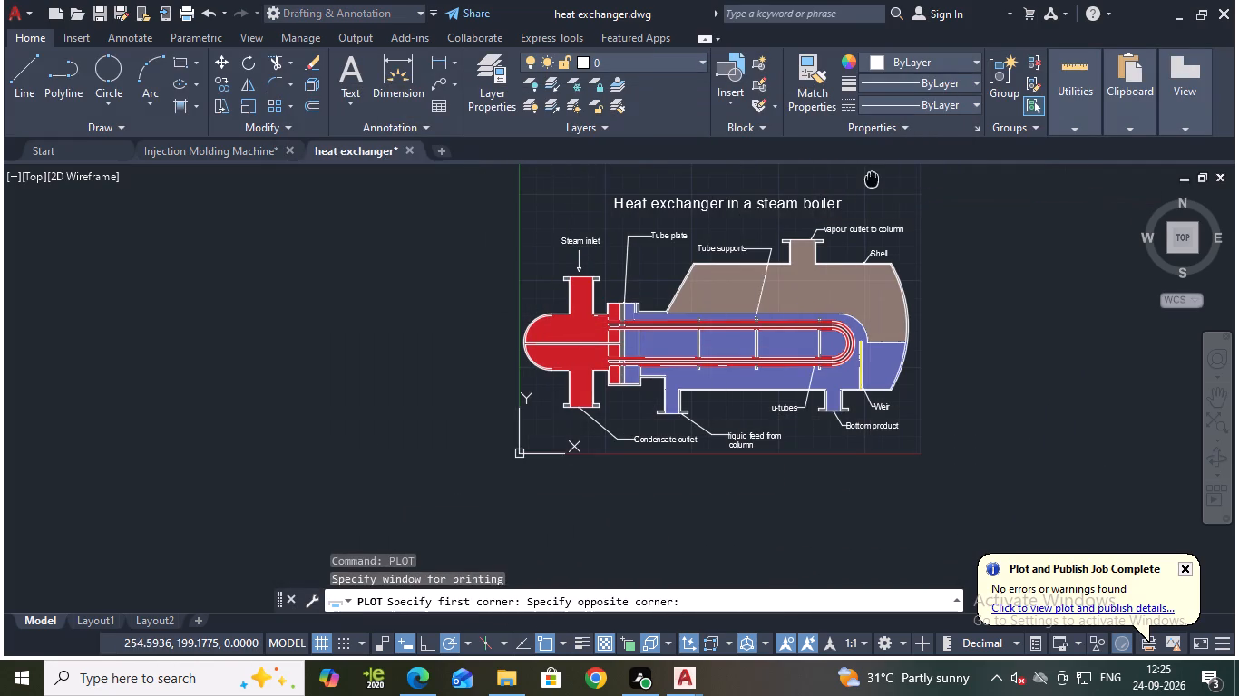
middle_click_drag(872, 179, 815, 311)
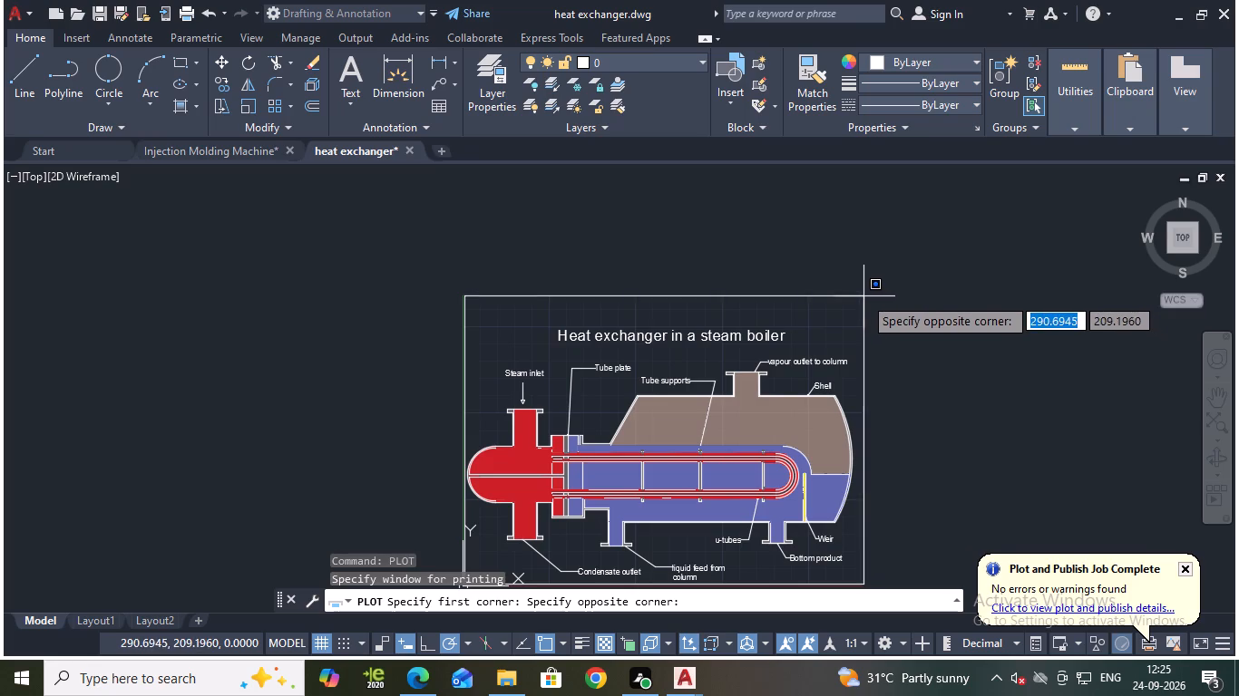
left_click(863, 295)
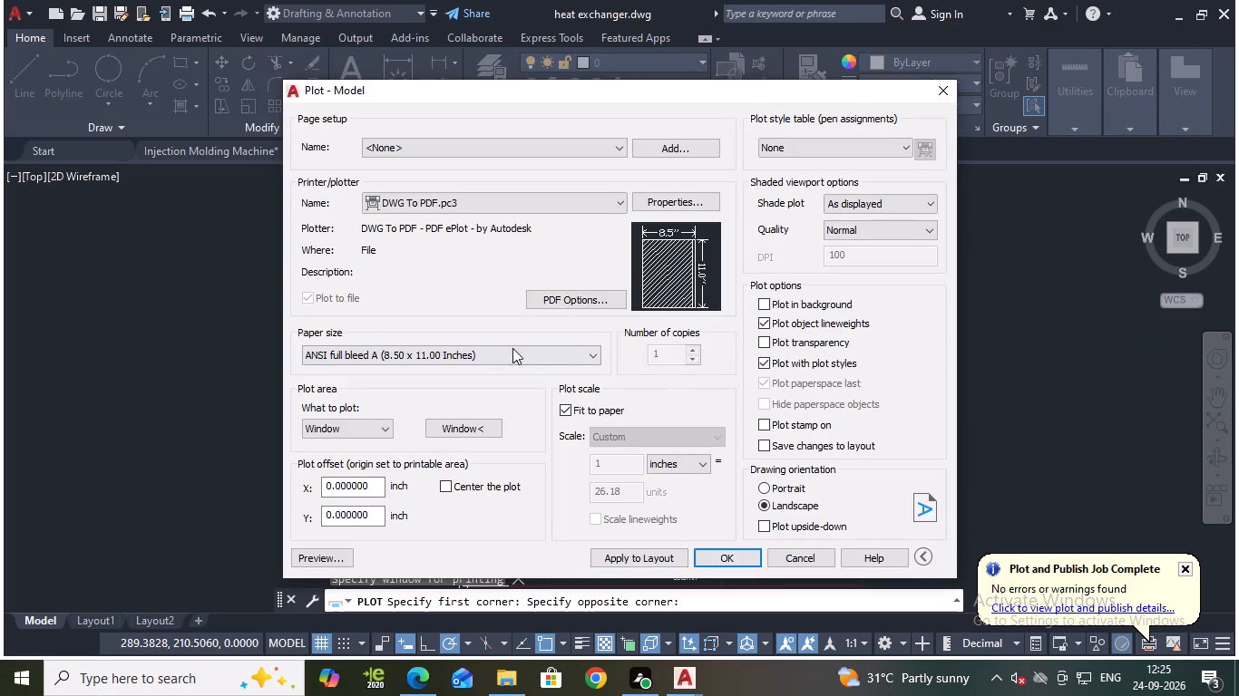
Plot on ISO A4 (297.00 x 210.00 MM) paper and save the output as heat exchanger-Model.pdf in Documents.
left_click(558, 354)
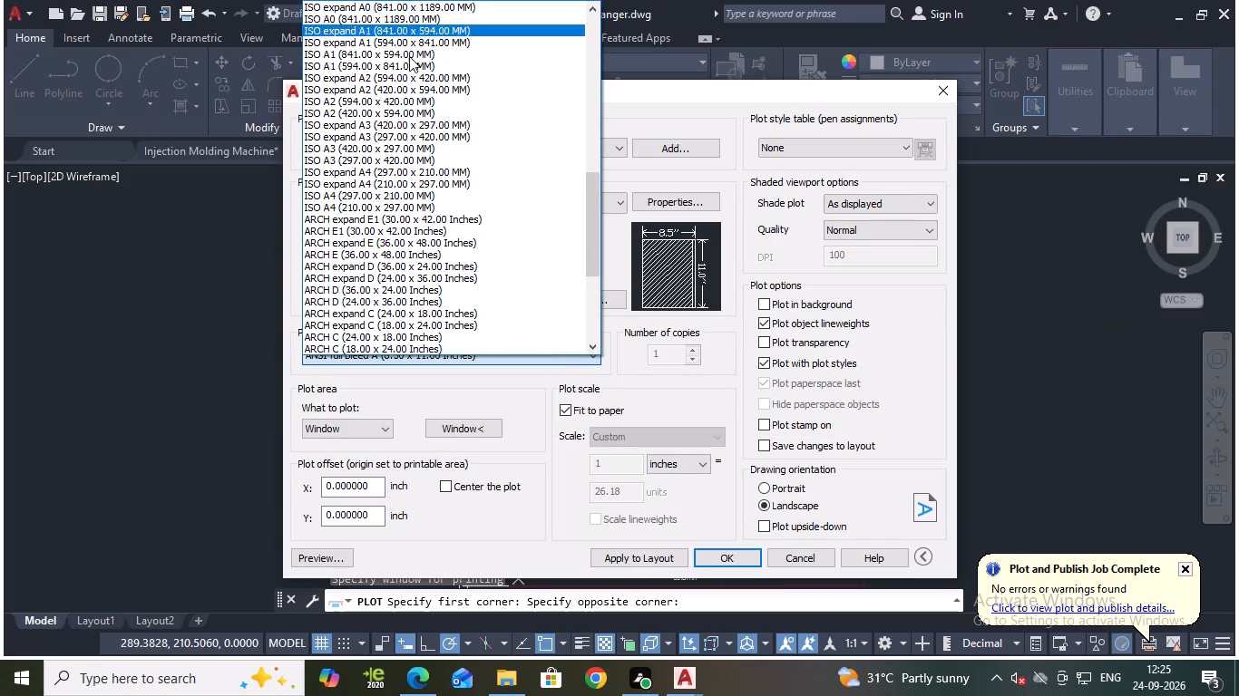
left_click(356, 189)
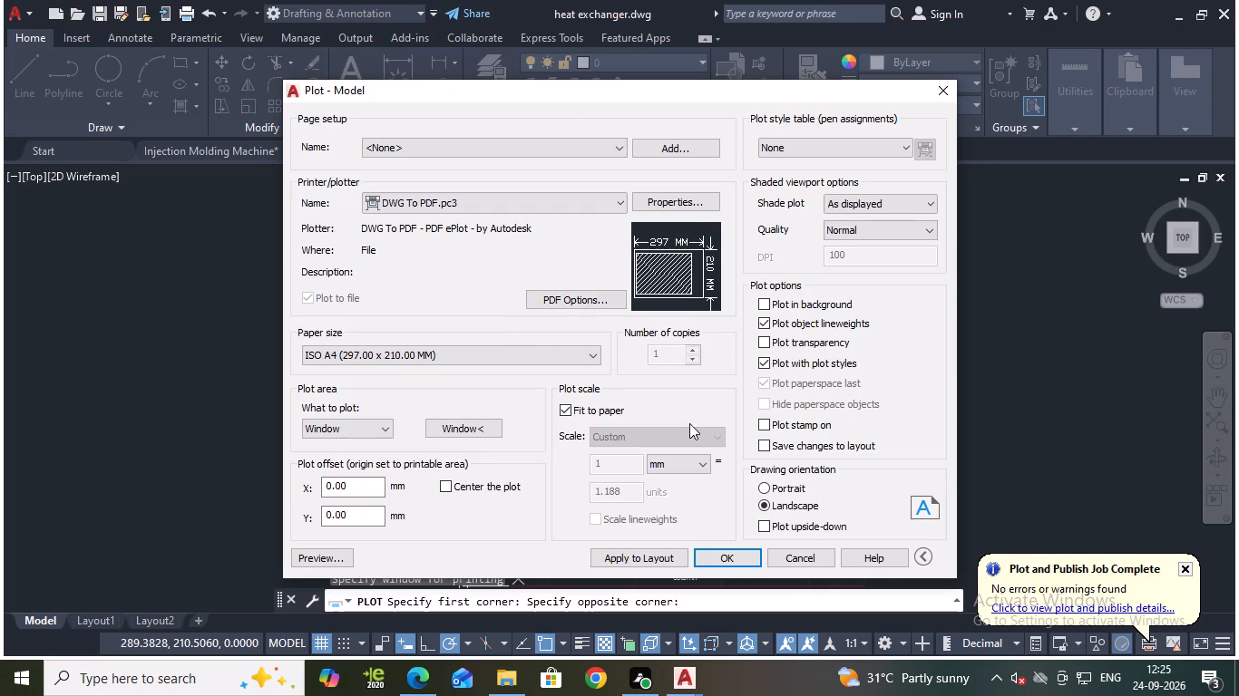
left_click(698, 556)
left_click(882, 501)
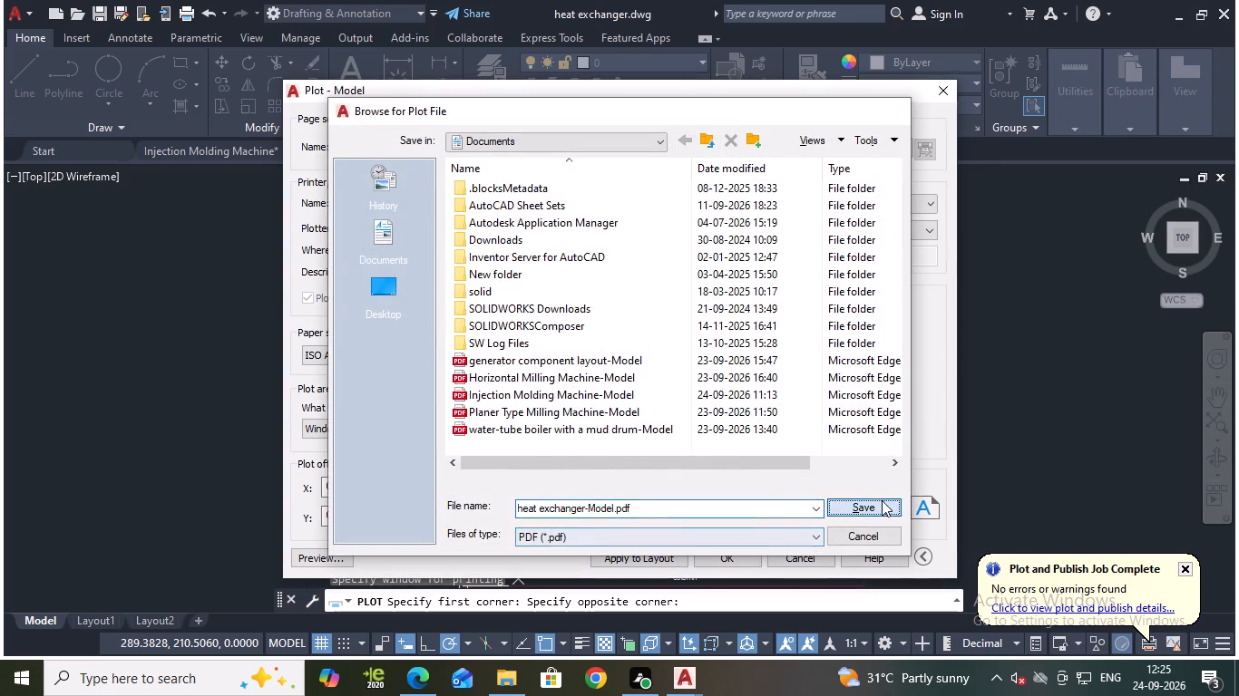
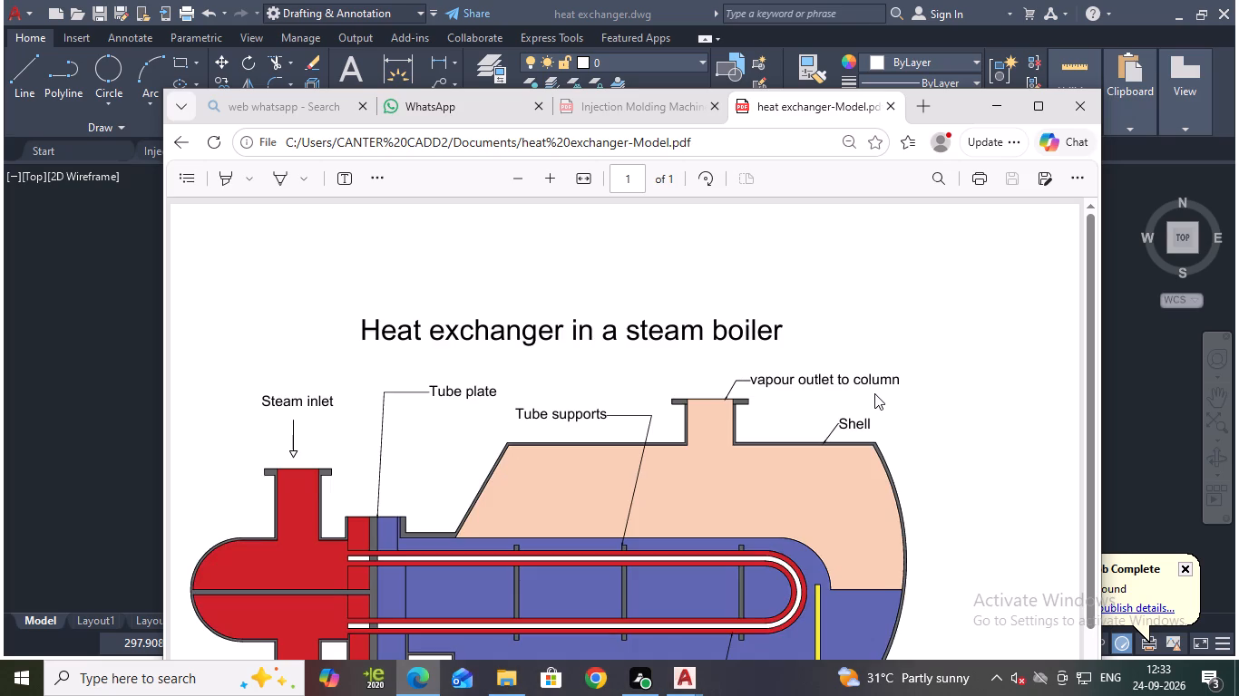
Check the plotted heat exchanger PDF from the title down to the lower nozzles and their labels.
scroll(720, 528, "down", 2)
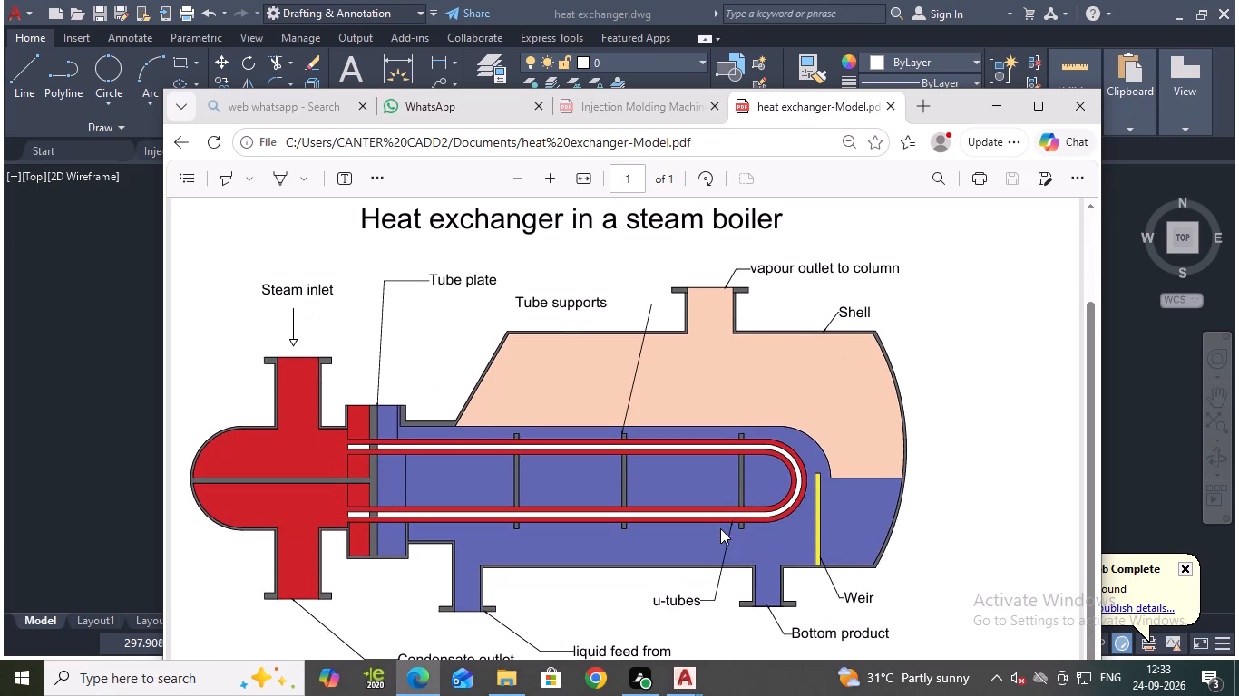
scroll(746, 424, "down", 1)
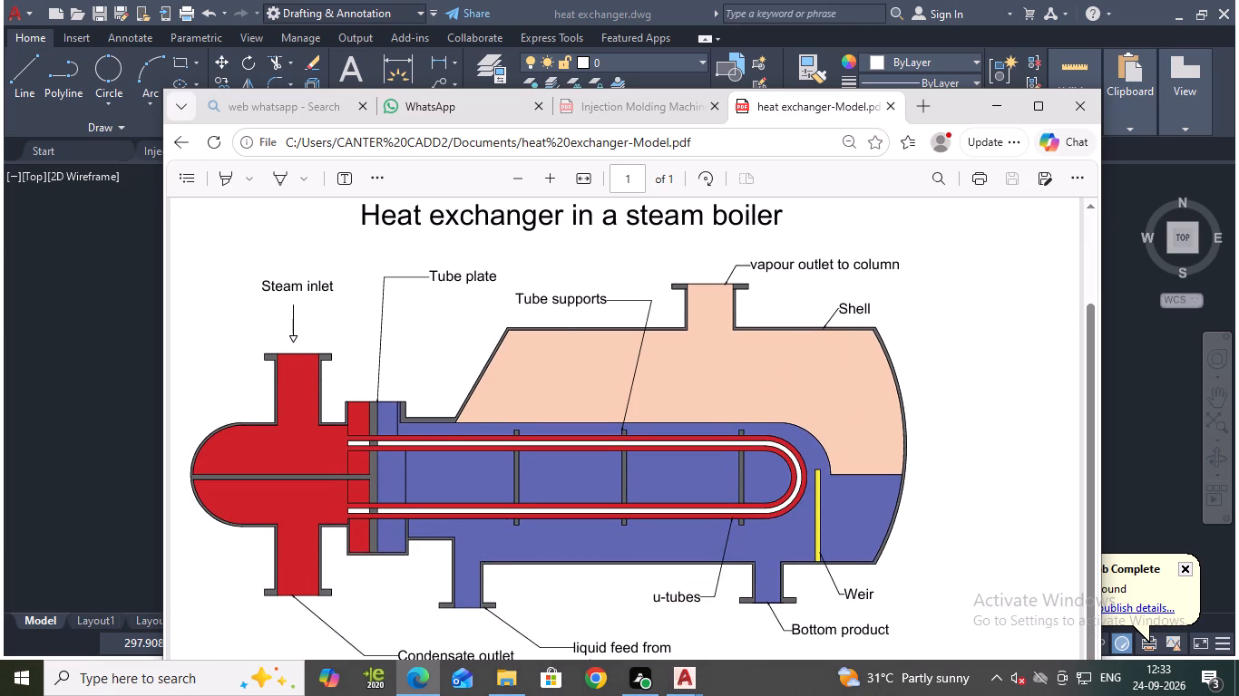